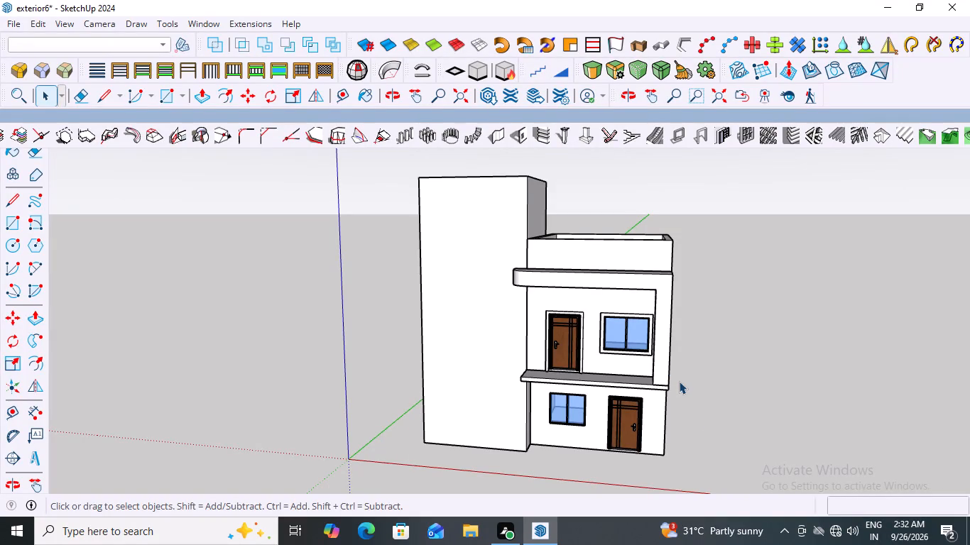
Examine the house from above and from the front, focusing on the upper-floor canopy and side frame.
scroll(623, 363, down, 3)
middle_drag(660, 330, 550, 436)
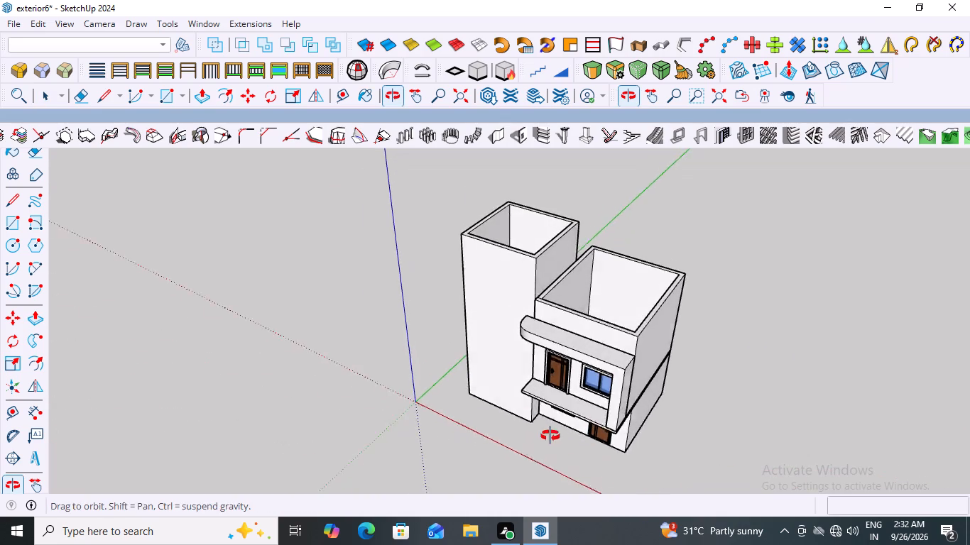
middle_drag(550, 436, 547, 432)
scroll(511, 329, up, 6)
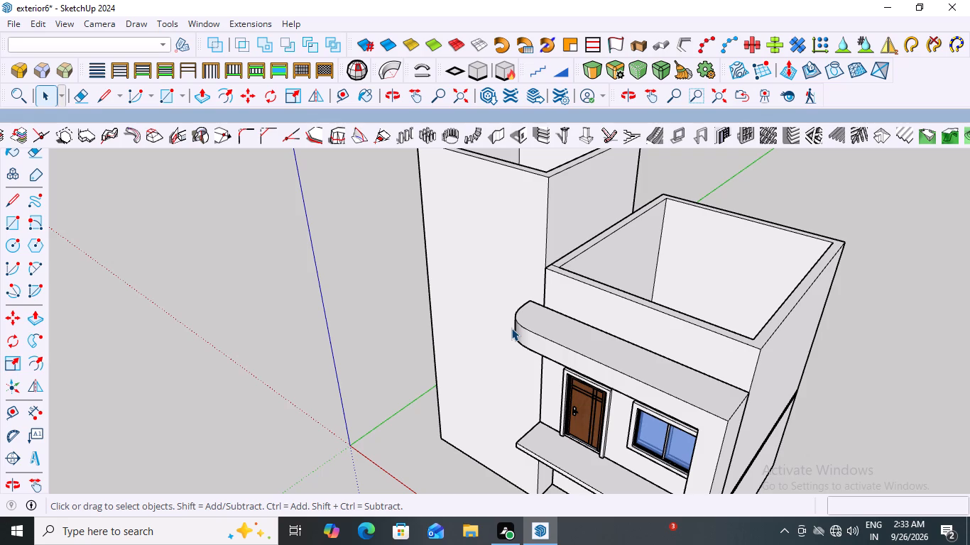
scroll(507, 325, down, 2)
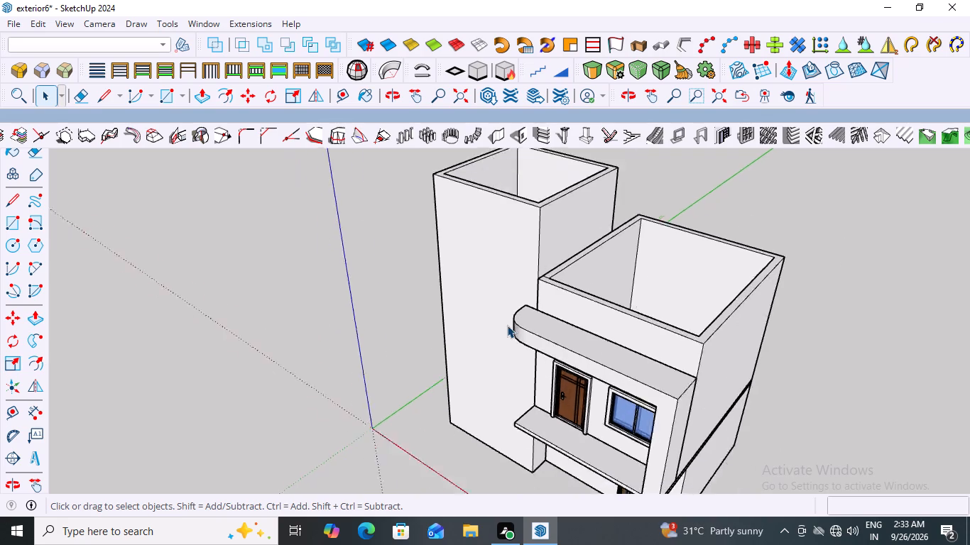
scroll(507, 325, down, 6)
middle_drag(560, 403, 795, 290)
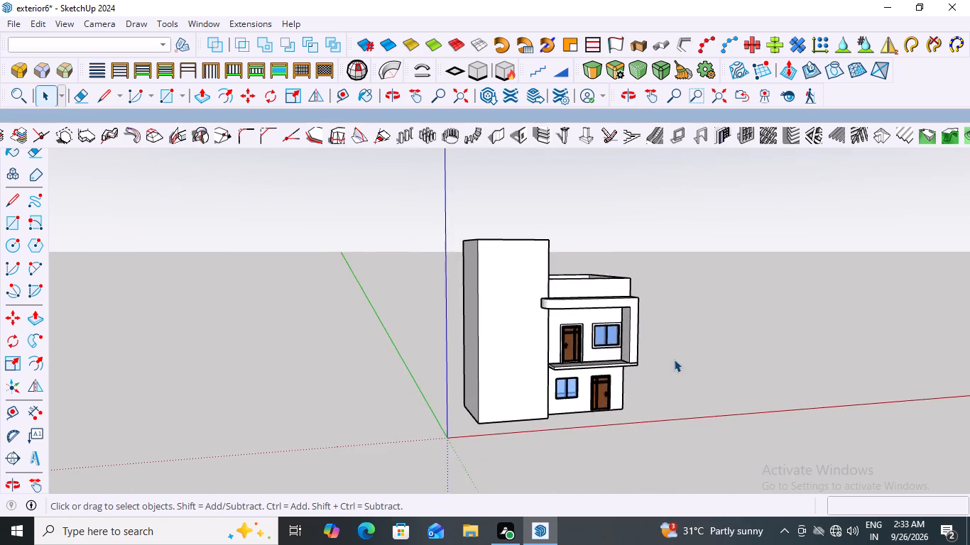
scroll(677, 359, up, 6)
middle_drag(599, 268, 611, 207)
scroll(606, 261, up, 7)
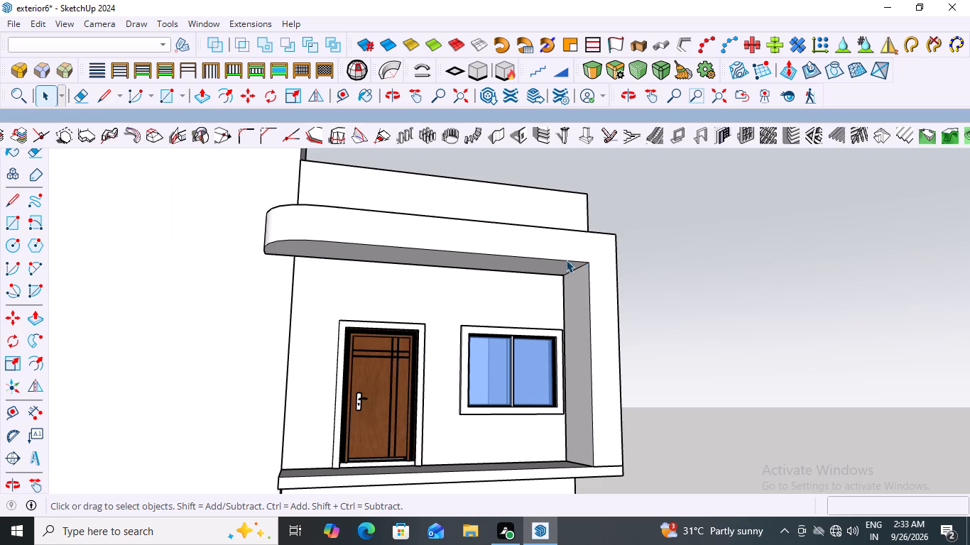
middle_drag(684, 253, 599, 333)
scroll(501, 316, up, 4)
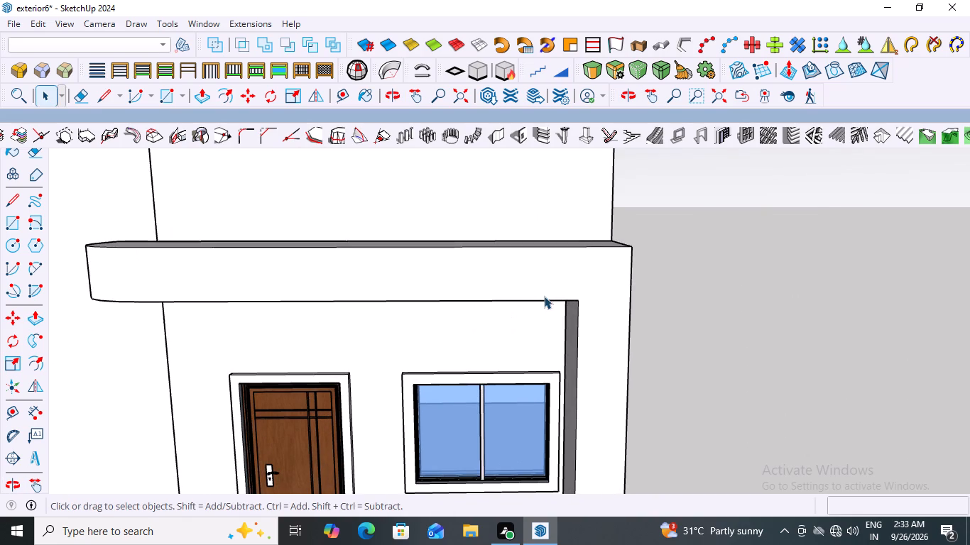
Open the house group and the canopy-and-side-frame group inside it for editing.
click(555, 299)
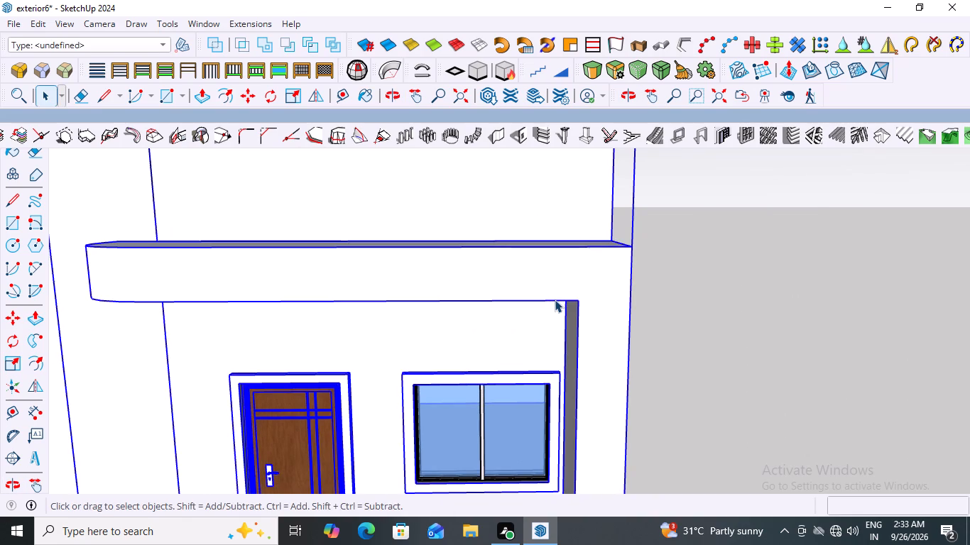
click(757, 290)
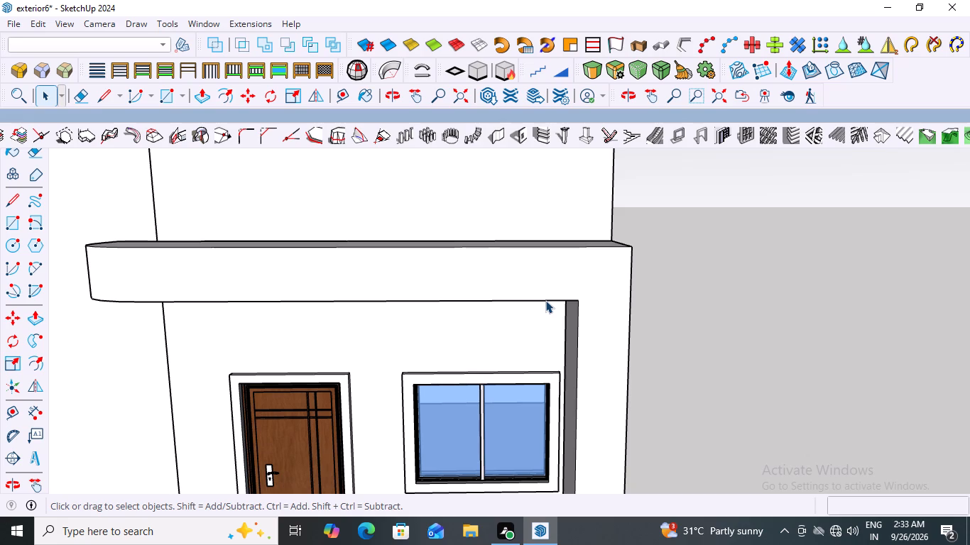
click(545, 300)
double_click(579, 290)
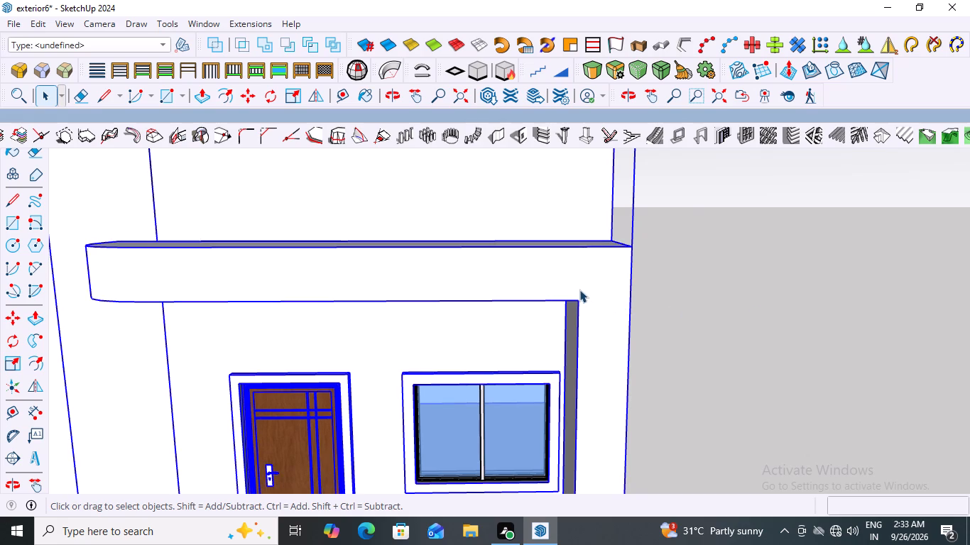
scroll(542, 326, up, 2)
middle_drag(537, 359, 613, 268)
scroll(625, 287, down, 3)
scroll(693, 181, up, 2)
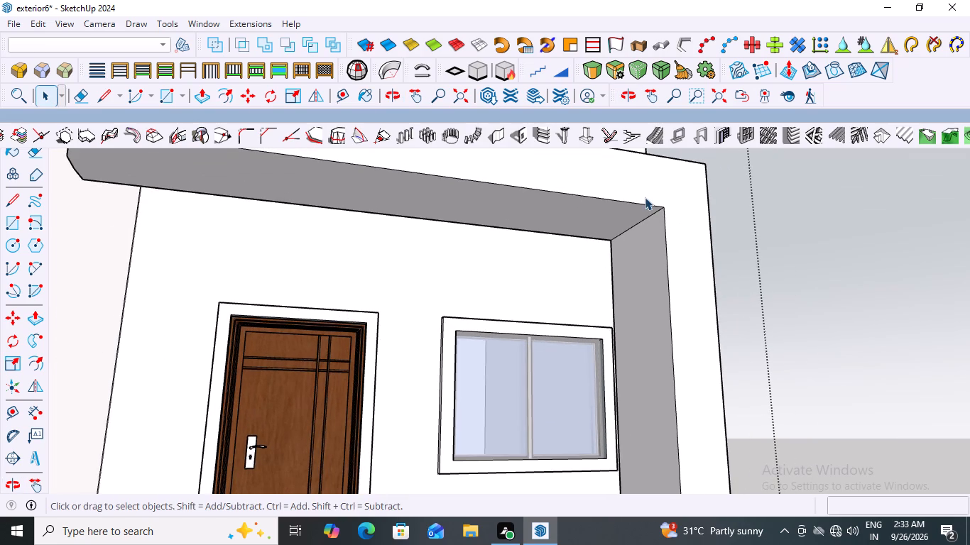
click(641, 204)
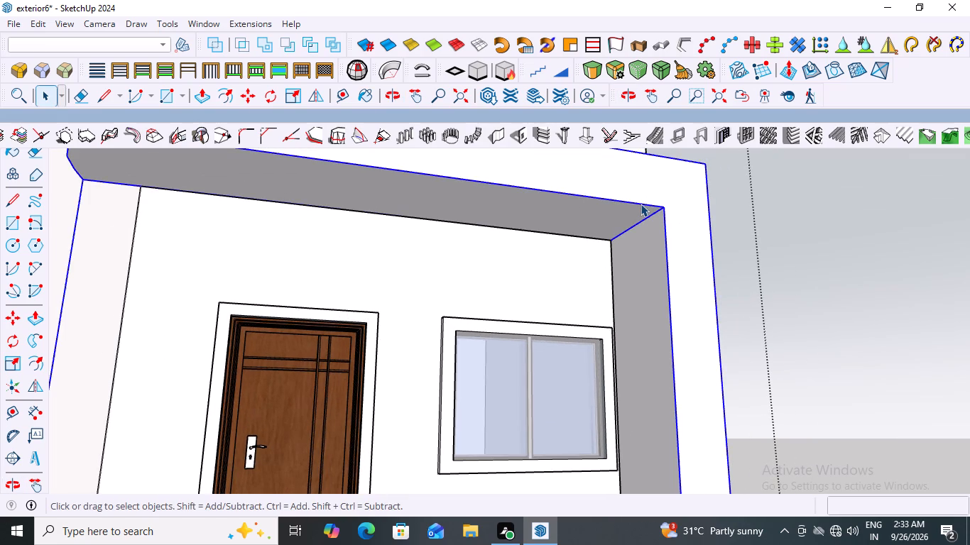
click(641, 204)
click(640, 204)
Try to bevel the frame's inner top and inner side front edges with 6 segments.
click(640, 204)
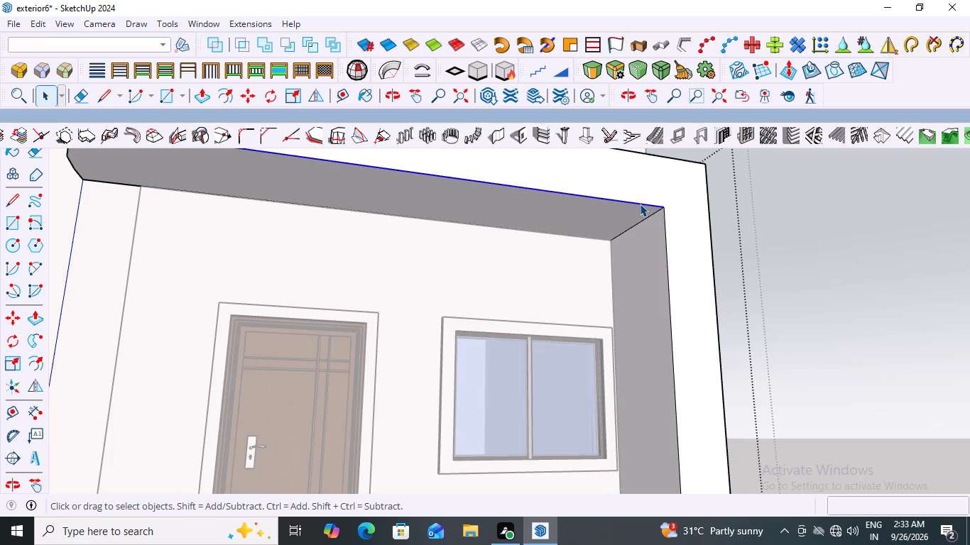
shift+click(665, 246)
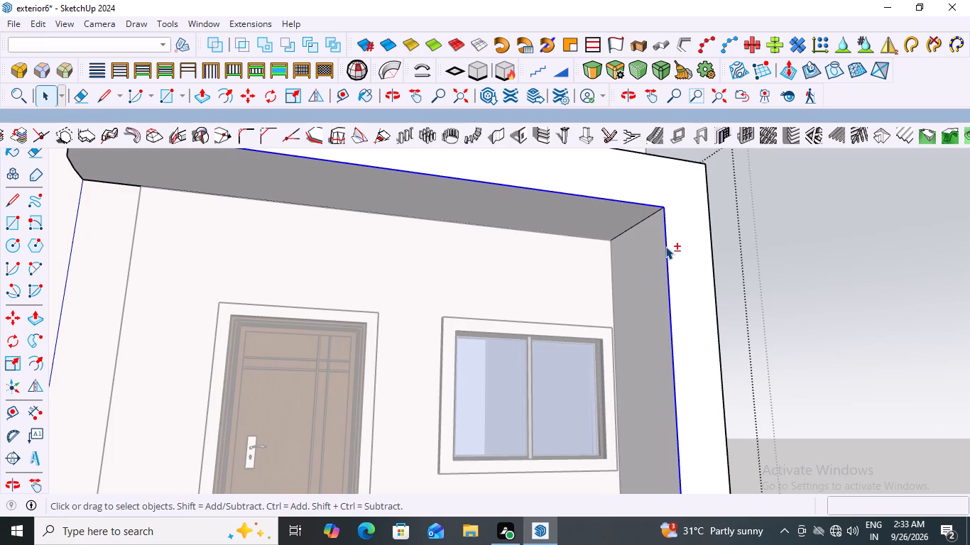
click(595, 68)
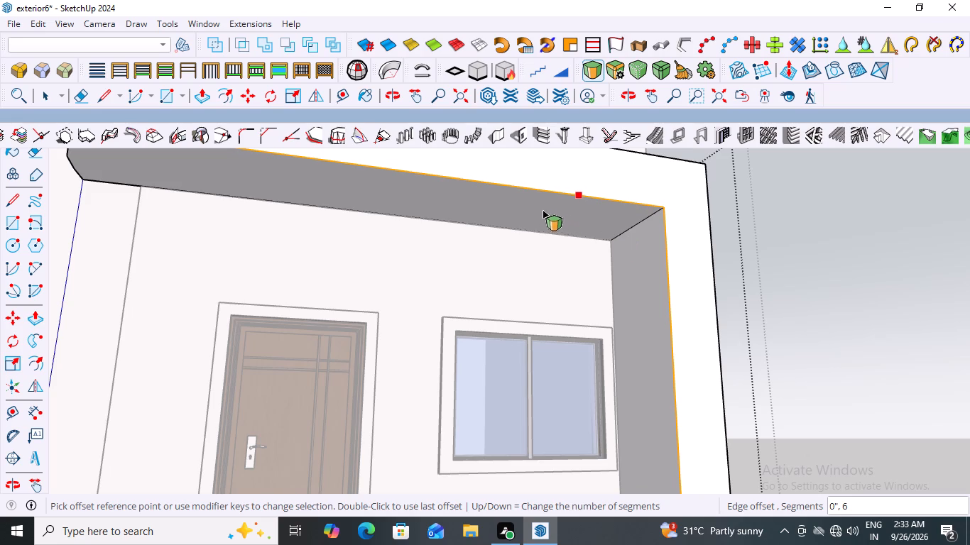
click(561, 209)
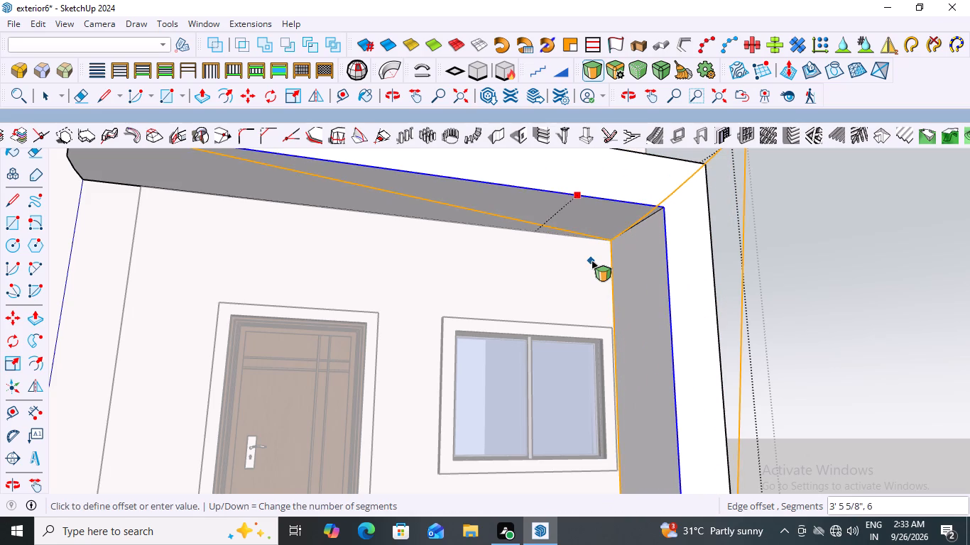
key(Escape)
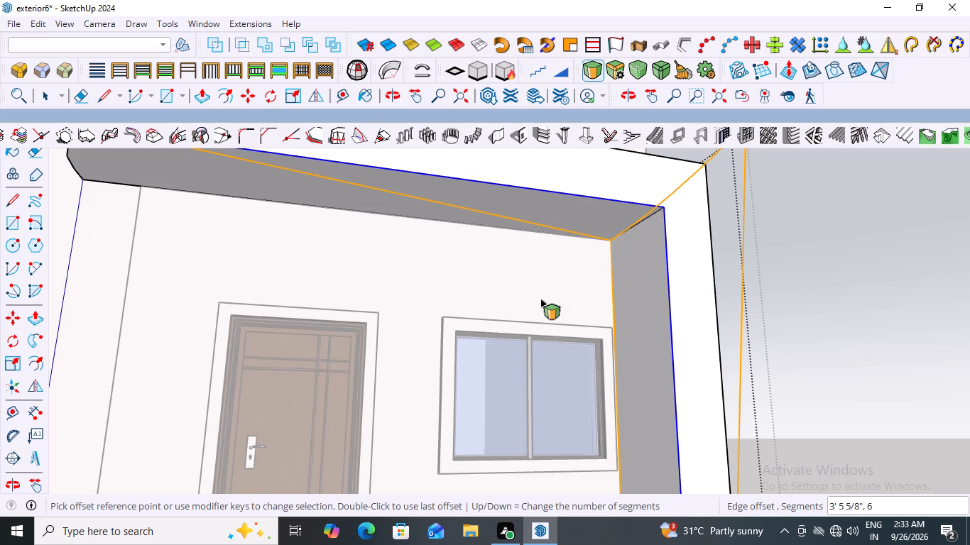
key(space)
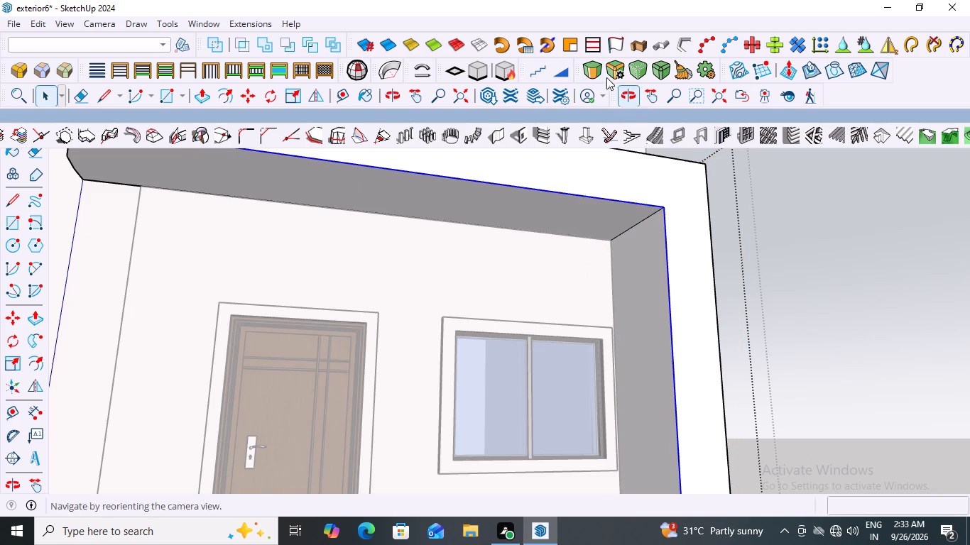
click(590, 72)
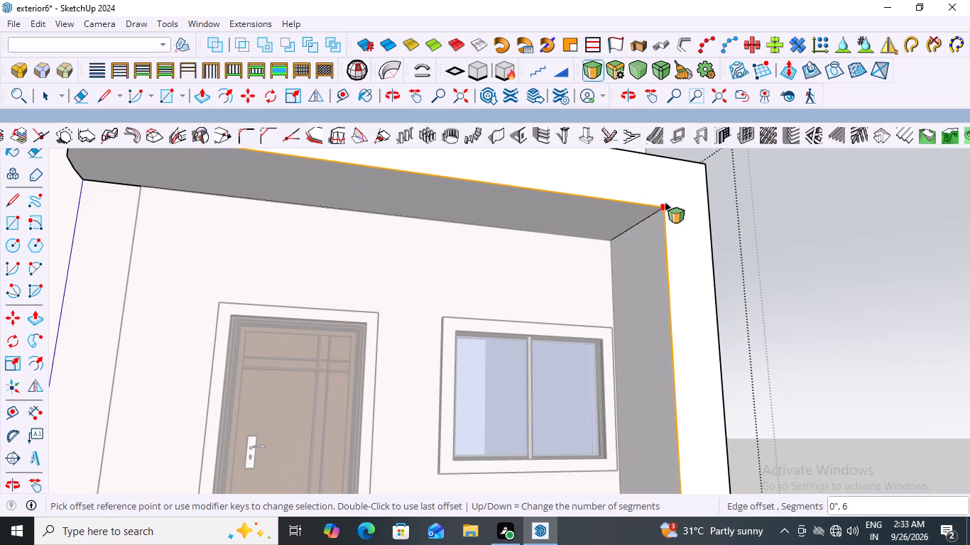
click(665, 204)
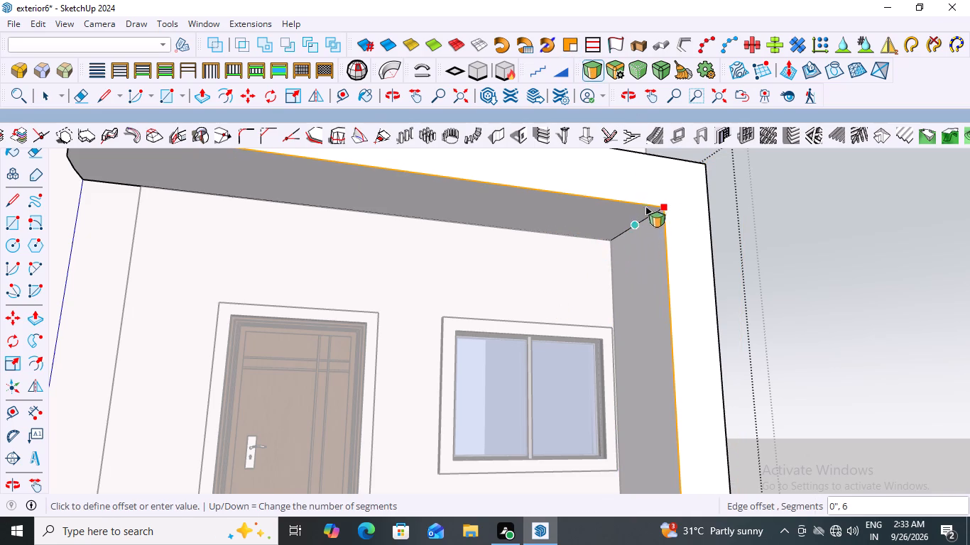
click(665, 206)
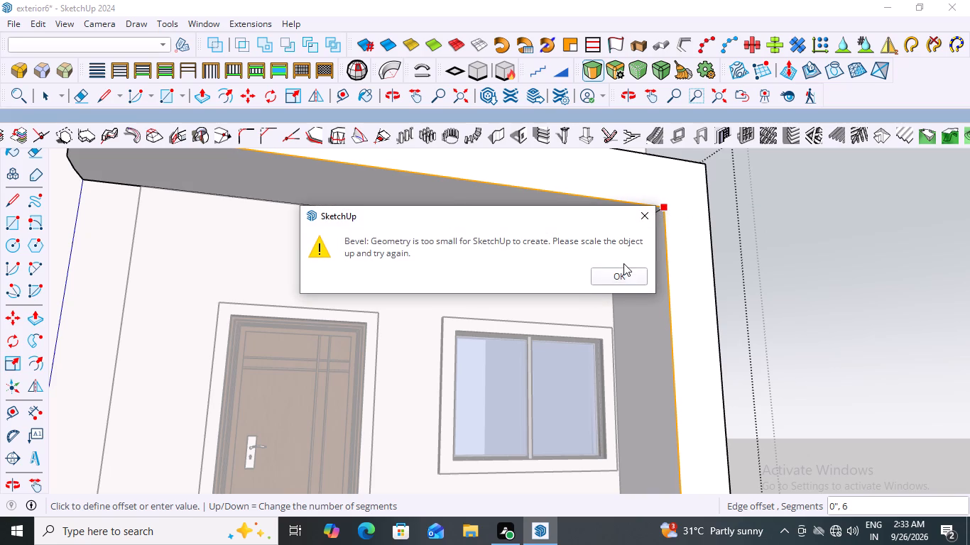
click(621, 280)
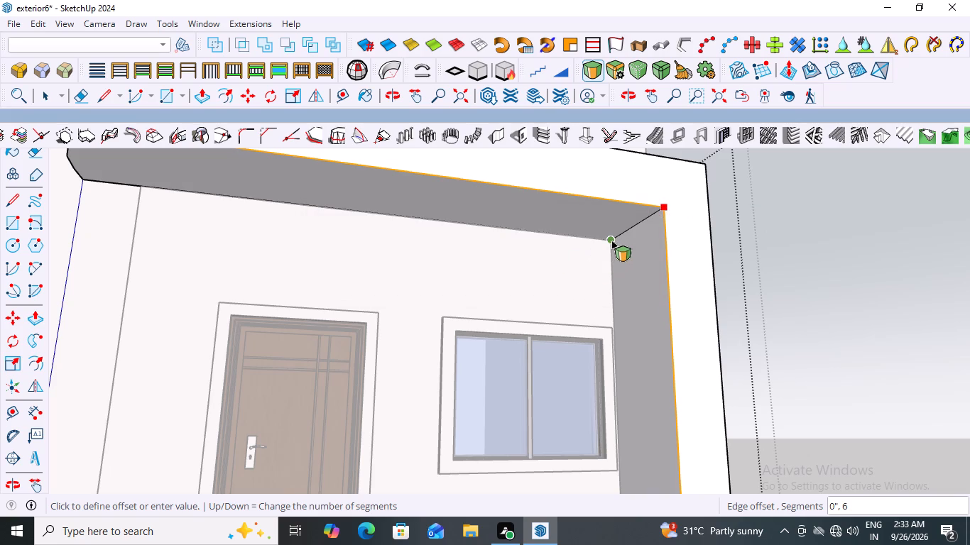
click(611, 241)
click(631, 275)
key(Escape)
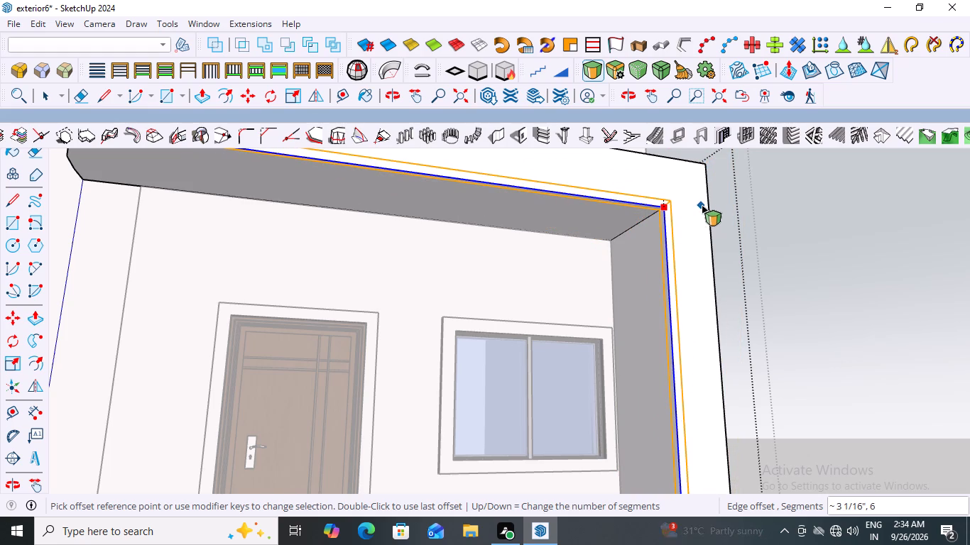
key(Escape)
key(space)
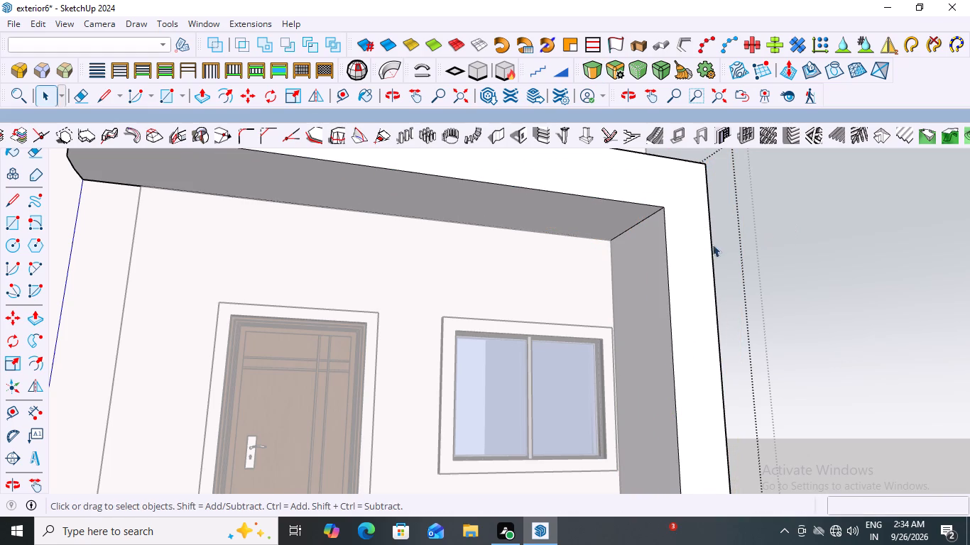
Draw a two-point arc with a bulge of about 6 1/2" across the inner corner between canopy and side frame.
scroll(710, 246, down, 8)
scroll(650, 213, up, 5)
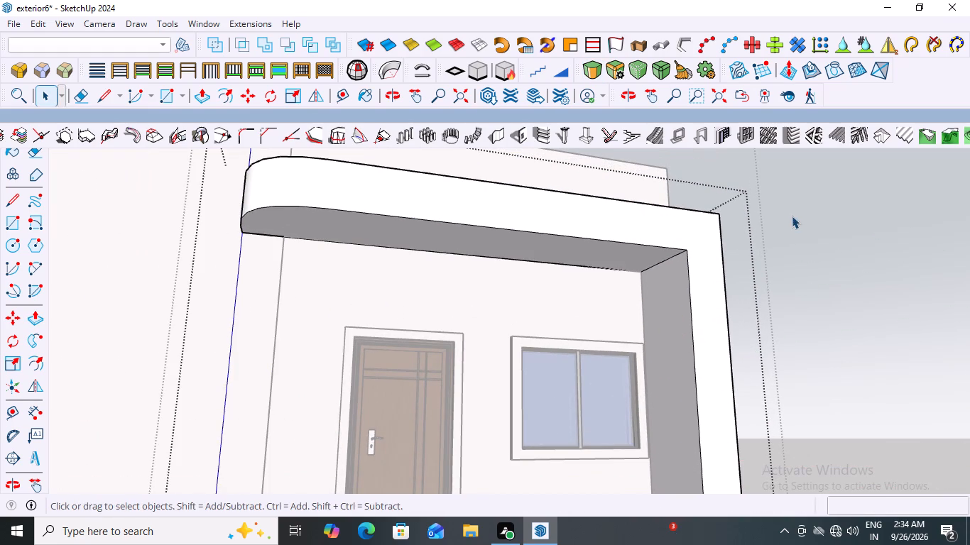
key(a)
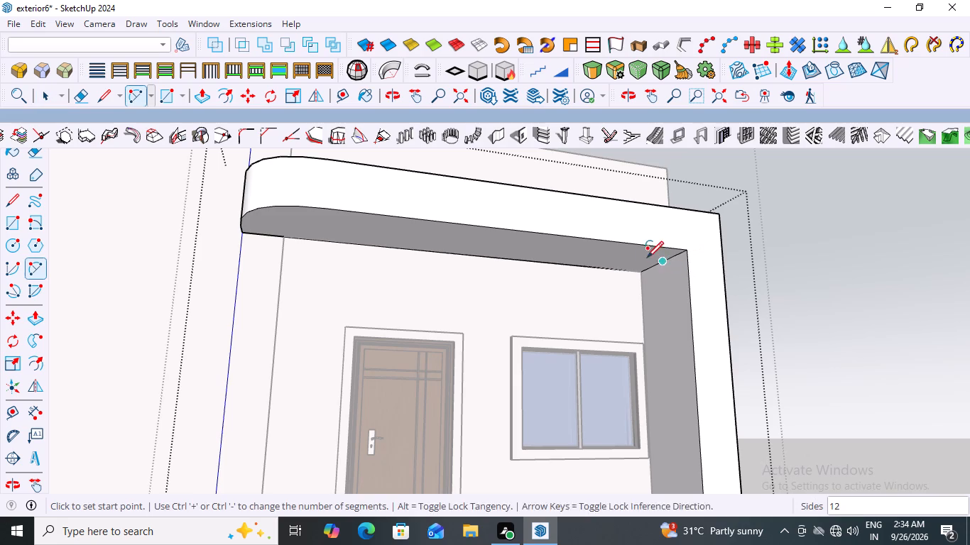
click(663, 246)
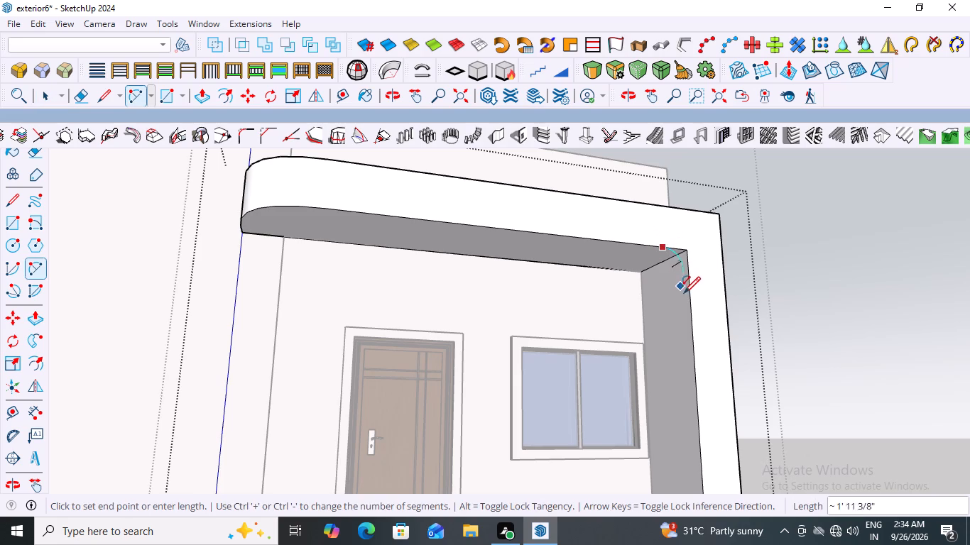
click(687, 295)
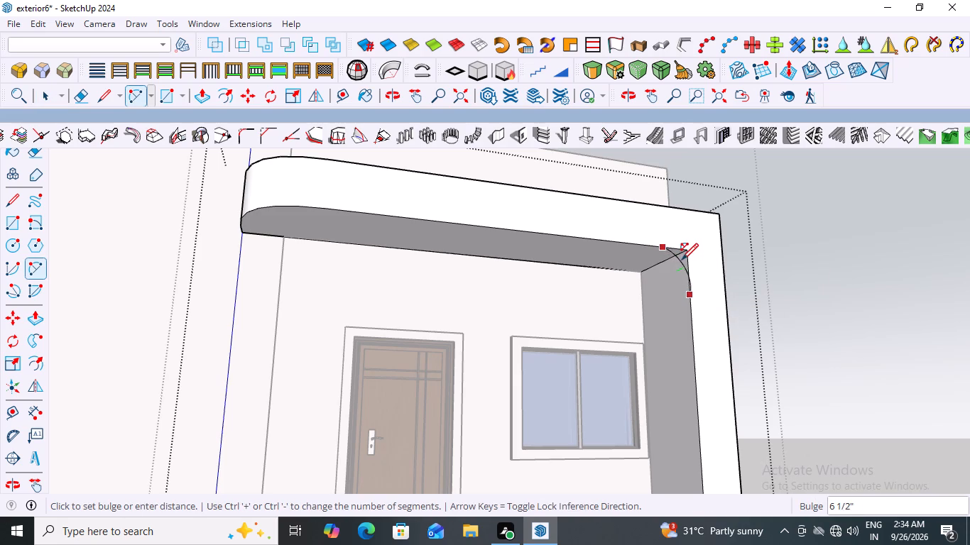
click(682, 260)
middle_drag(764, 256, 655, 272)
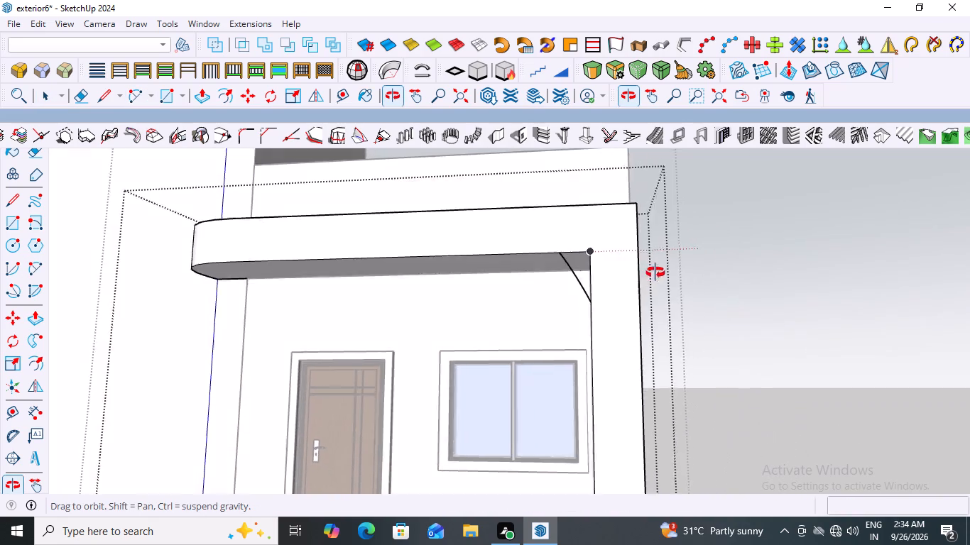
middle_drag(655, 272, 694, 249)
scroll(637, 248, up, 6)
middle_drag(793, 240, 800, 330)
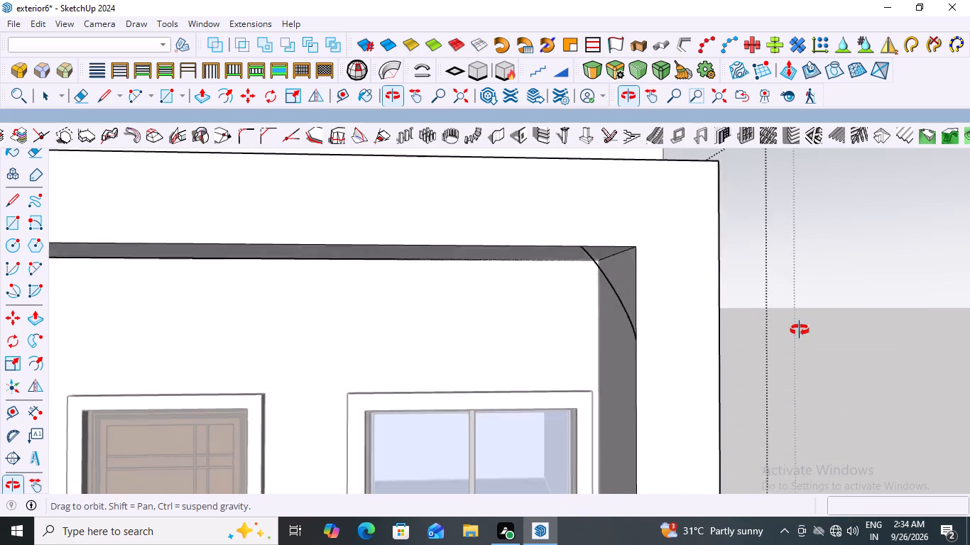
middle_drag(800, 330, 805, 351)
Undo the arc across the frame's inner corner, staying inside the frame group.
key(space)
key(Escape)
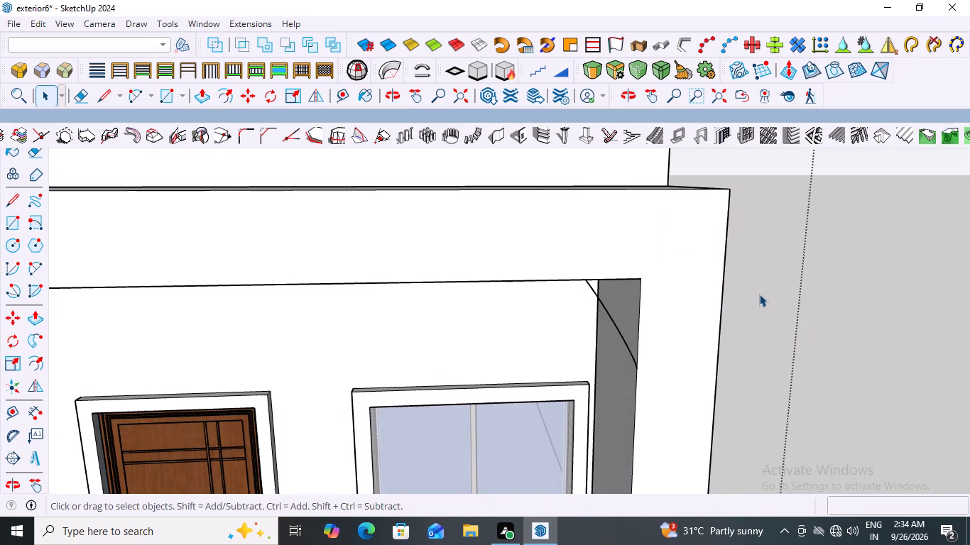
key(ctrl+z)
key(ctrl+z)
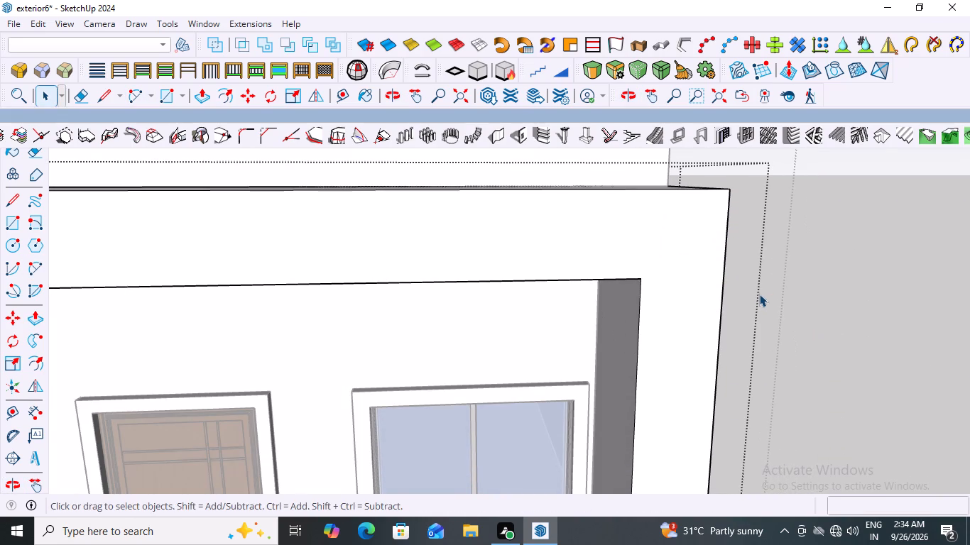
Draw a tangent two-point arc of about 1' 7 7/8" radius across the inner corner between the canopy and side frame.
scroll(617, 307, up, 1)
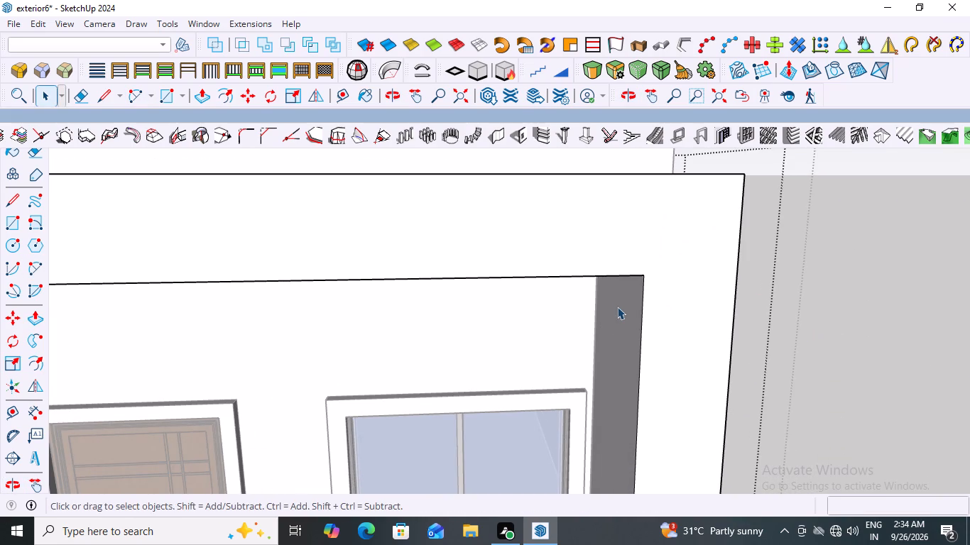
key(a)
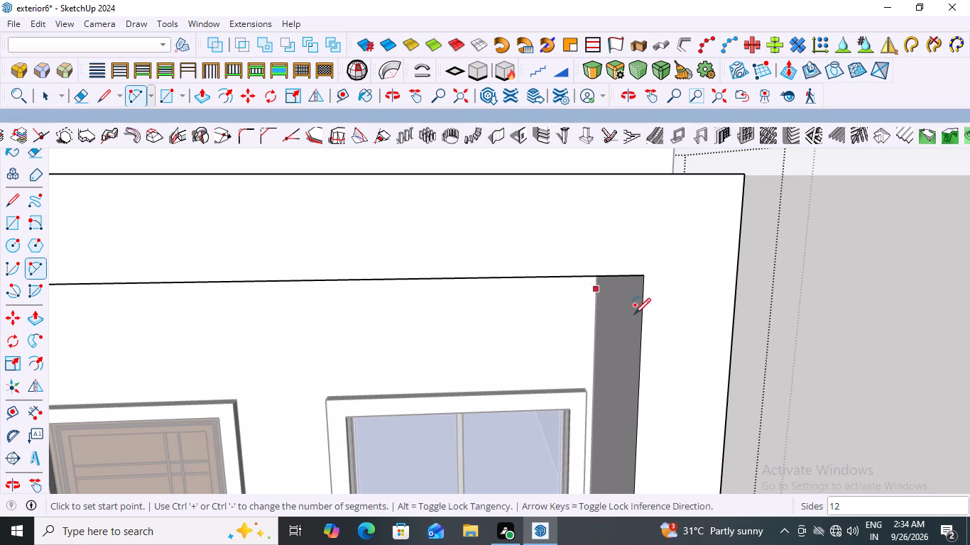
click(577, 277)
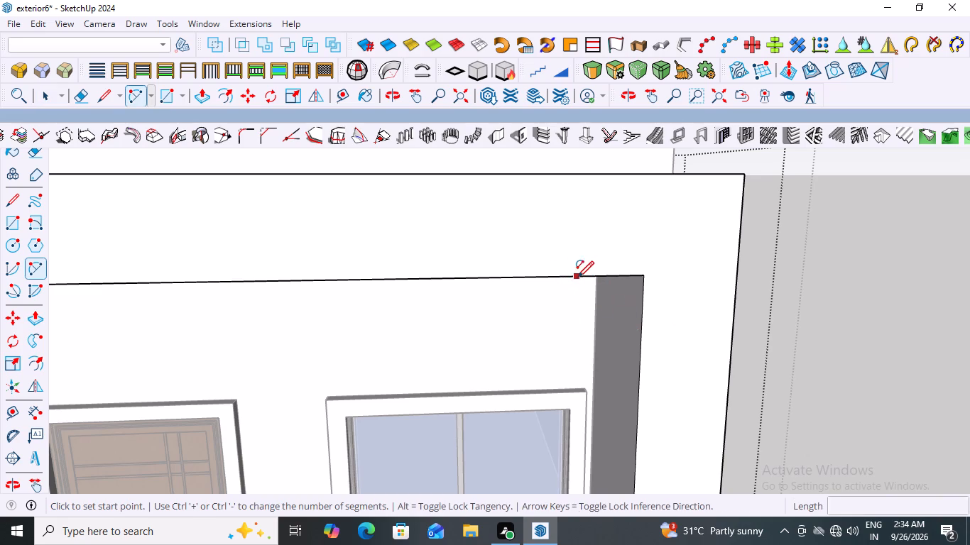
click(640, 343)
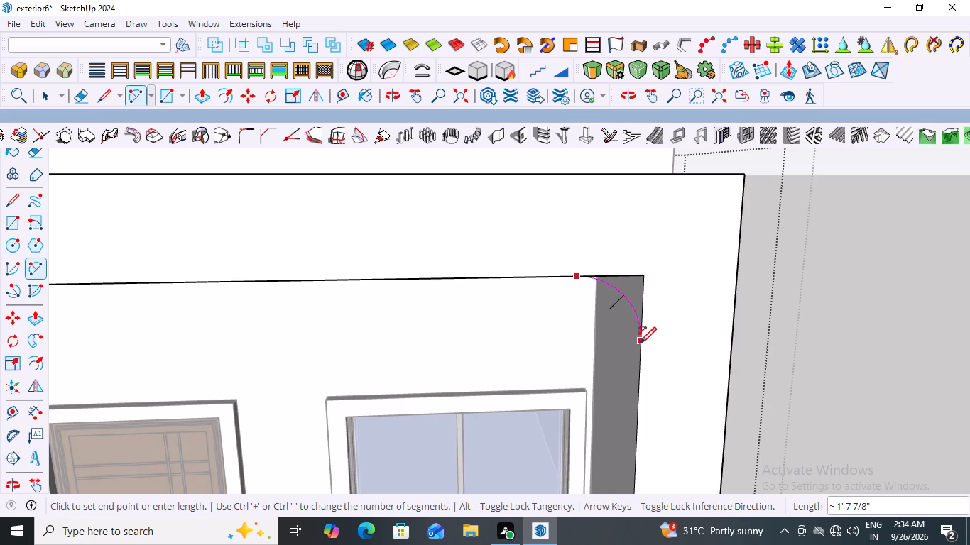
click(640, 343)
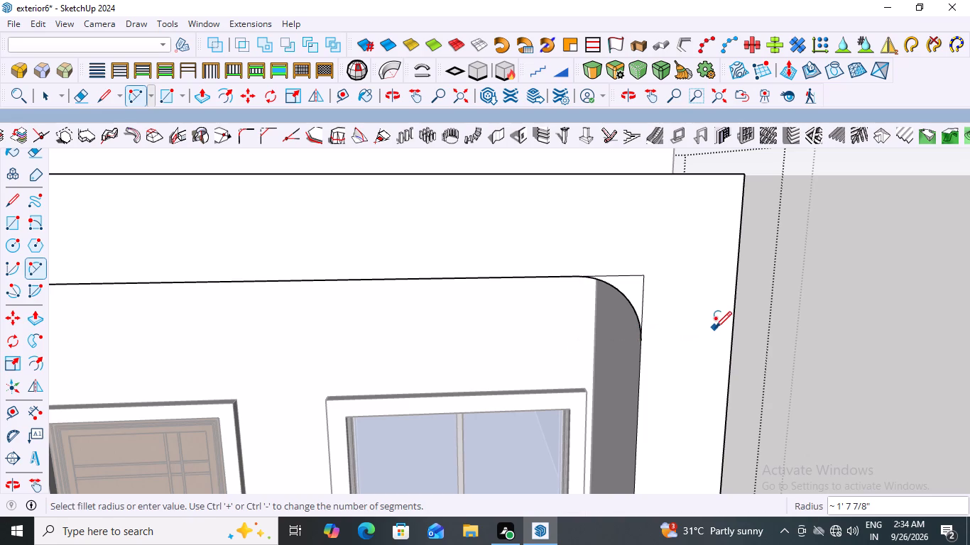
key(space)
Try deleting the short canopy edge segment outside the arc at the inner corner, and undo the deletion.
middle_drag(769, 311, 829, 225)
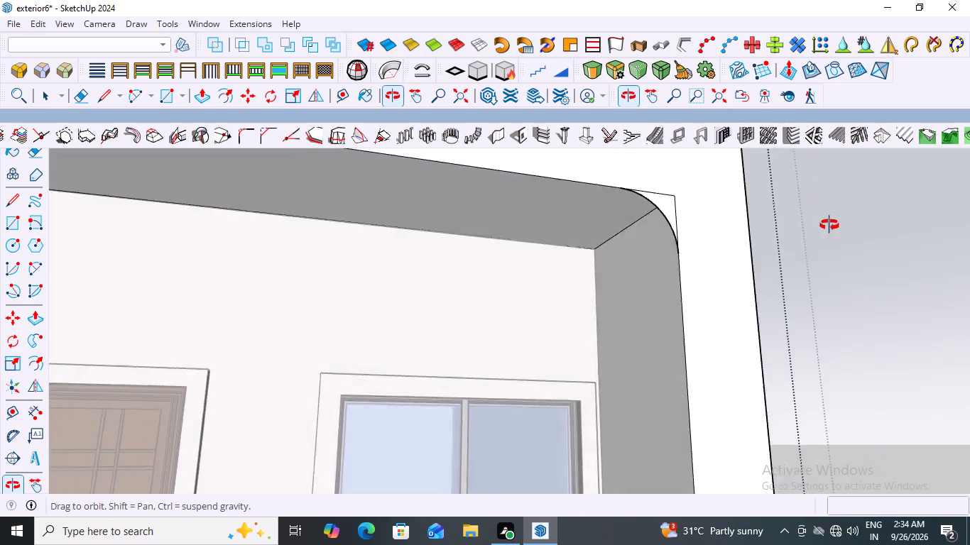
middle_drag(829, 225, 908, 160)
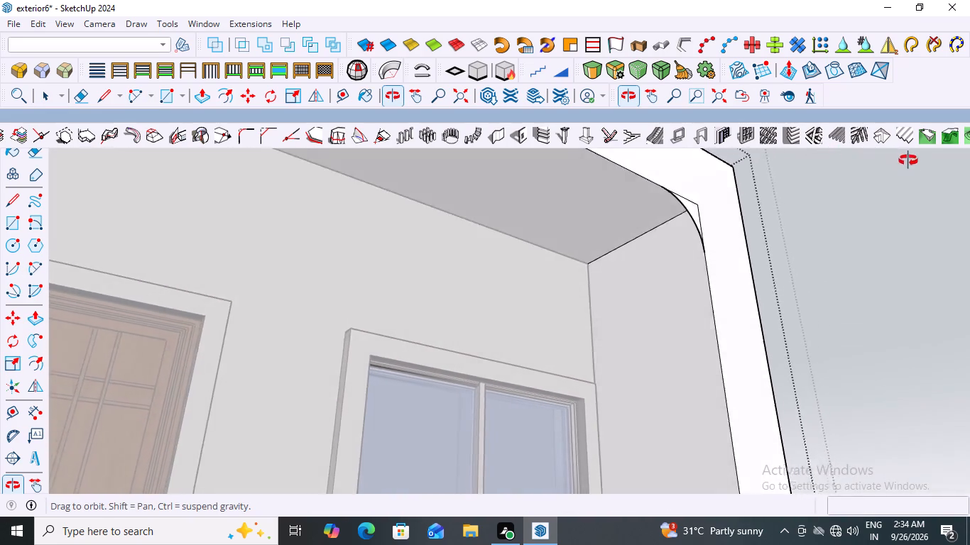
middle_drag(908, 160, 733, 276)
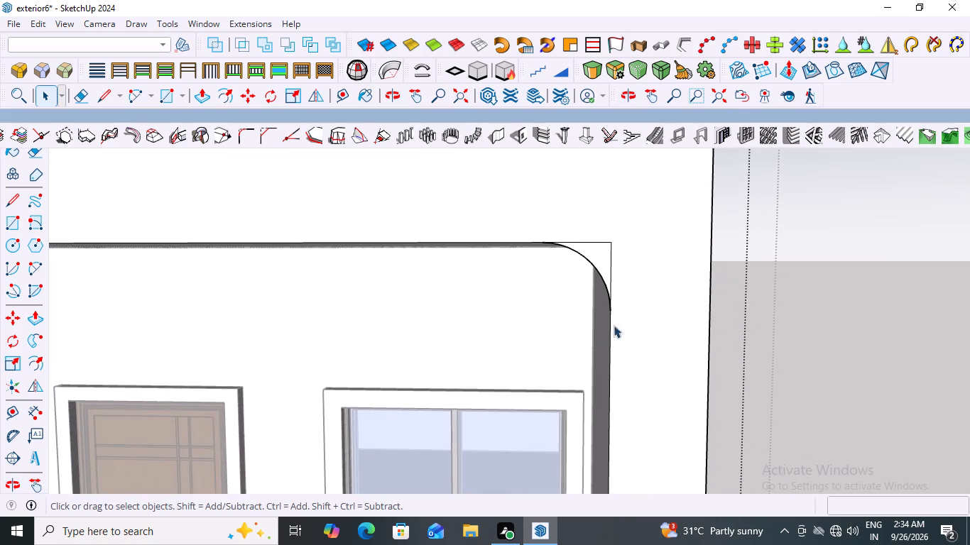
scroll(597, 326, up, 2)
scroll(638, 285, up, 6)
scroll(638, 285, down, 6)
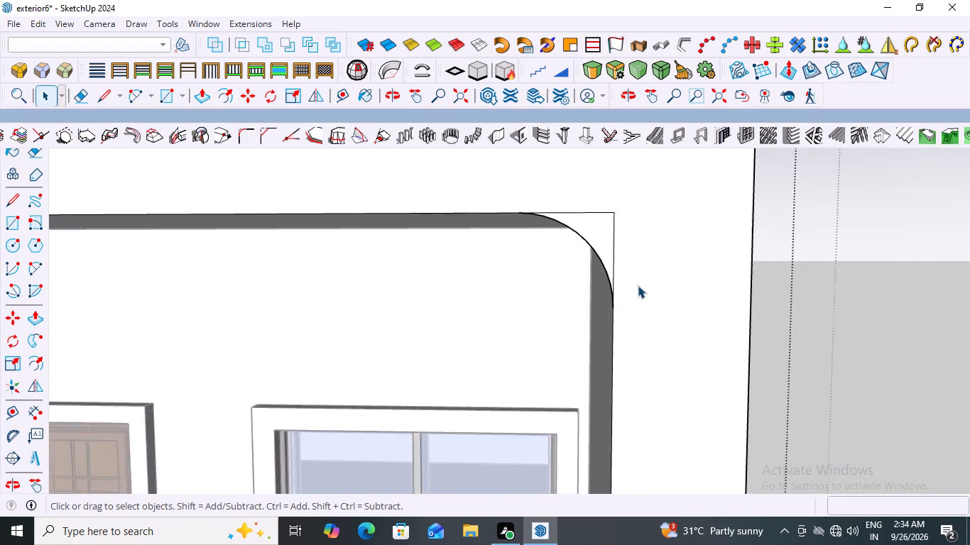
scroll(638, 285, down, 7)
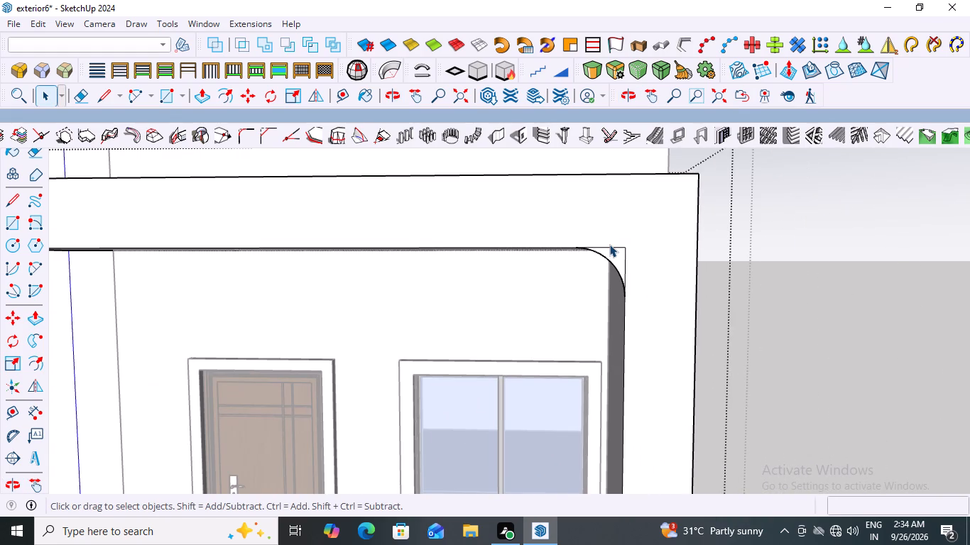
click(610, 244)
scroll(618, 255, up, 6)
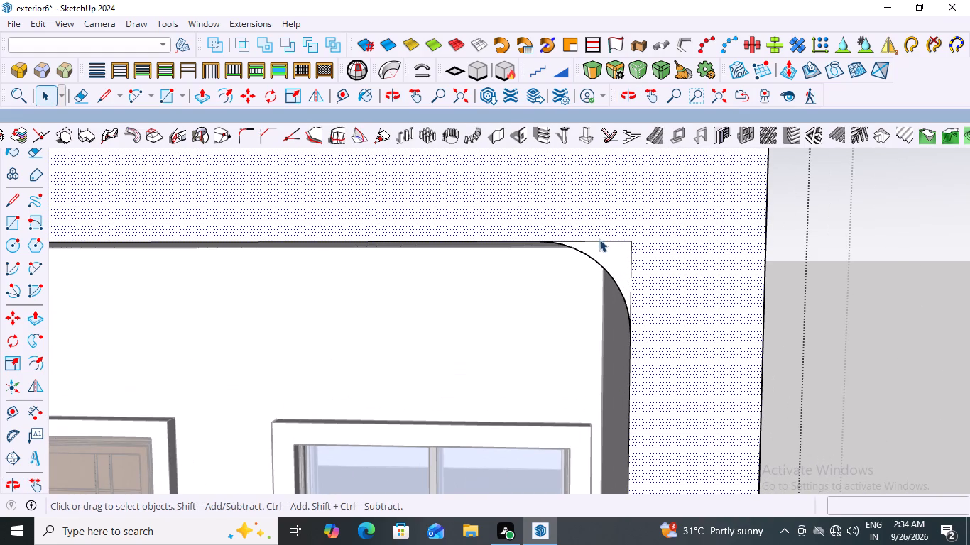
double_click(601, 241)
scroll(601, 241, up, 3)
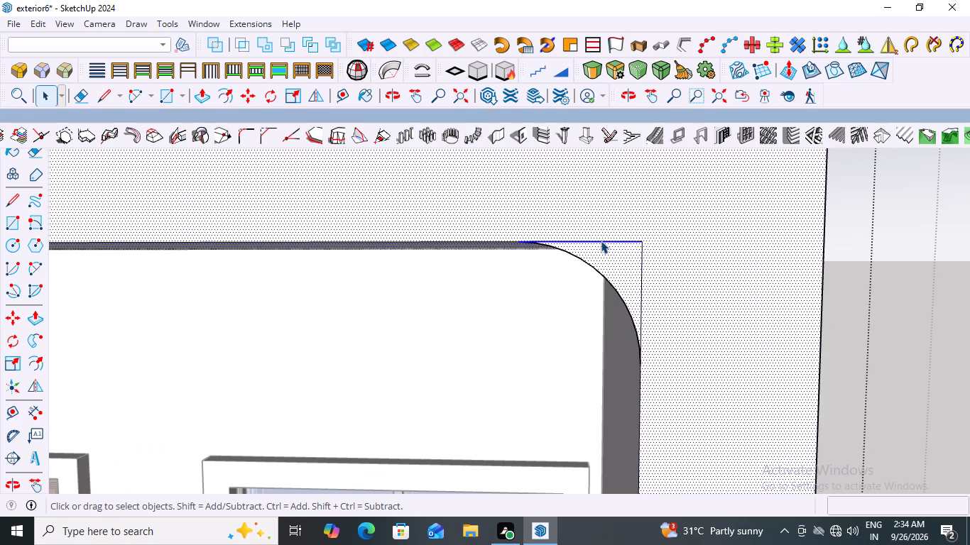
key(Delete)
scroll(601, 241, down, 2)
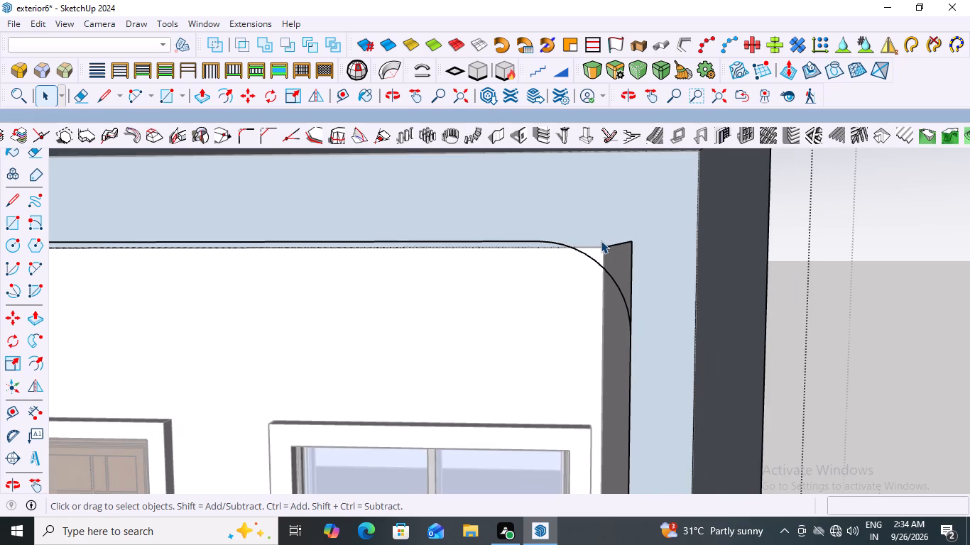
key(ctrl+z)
Select the short canopy edge segment outside the arc and examine the rounded corner outline from several angles.
scroll(578, 282, up, 3)
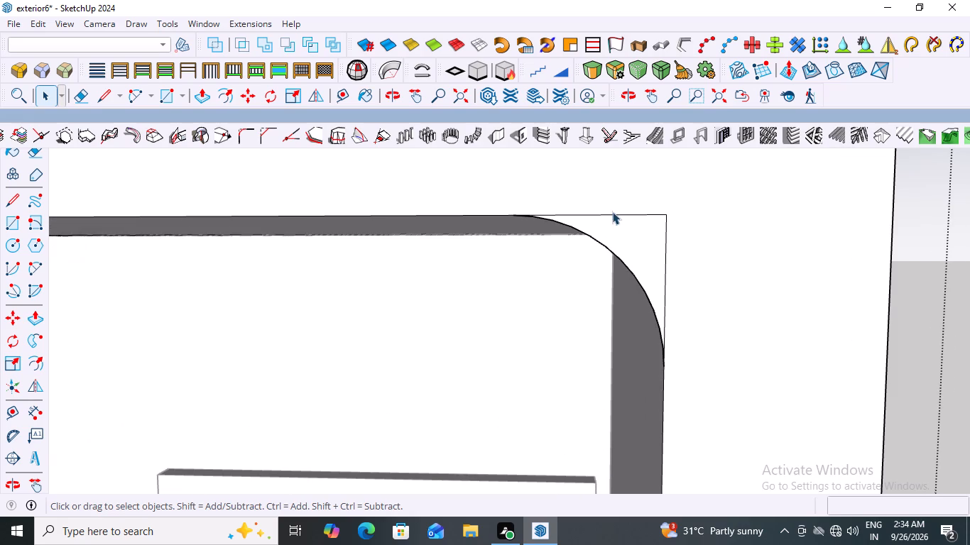
click(616, 211)
click(618, 213)
middle_drag(640, 241, 674, 212)
scroll(674, 212, down, 3)
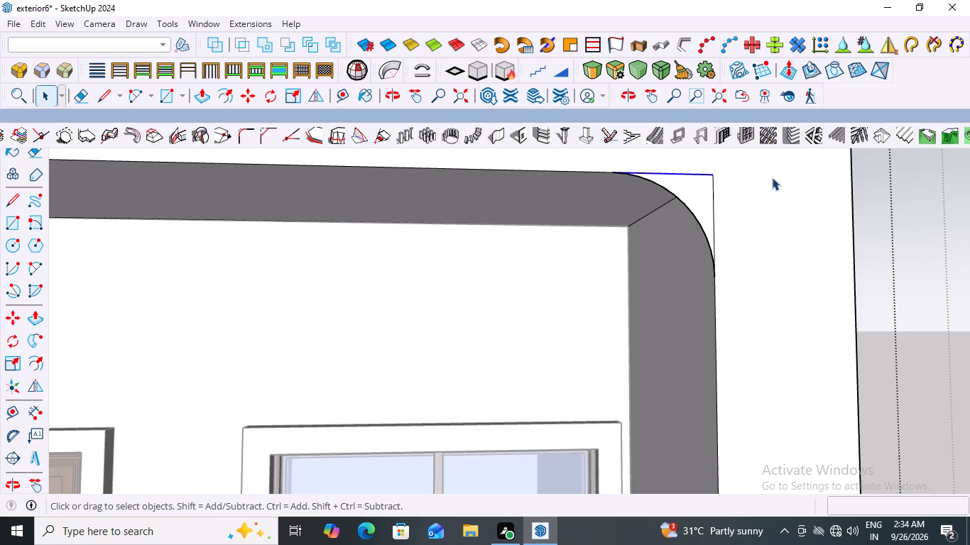
scroll(775, 177, down, 3)
middle_drag(791, 186, 783, 221)
scroll(776, 226, down, 1)
middle_drag(671, 280, 521, 314)
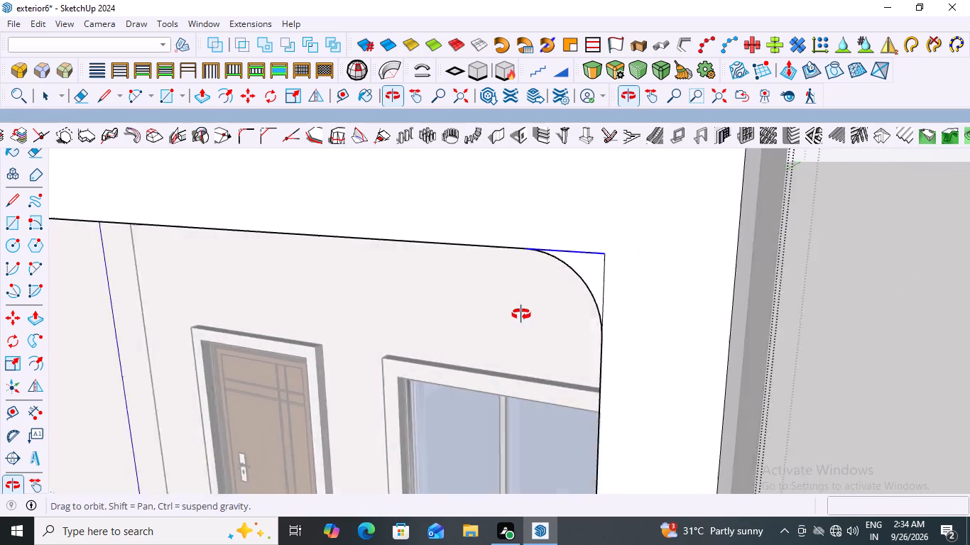
middle_drag(521, 314, 704, 363)
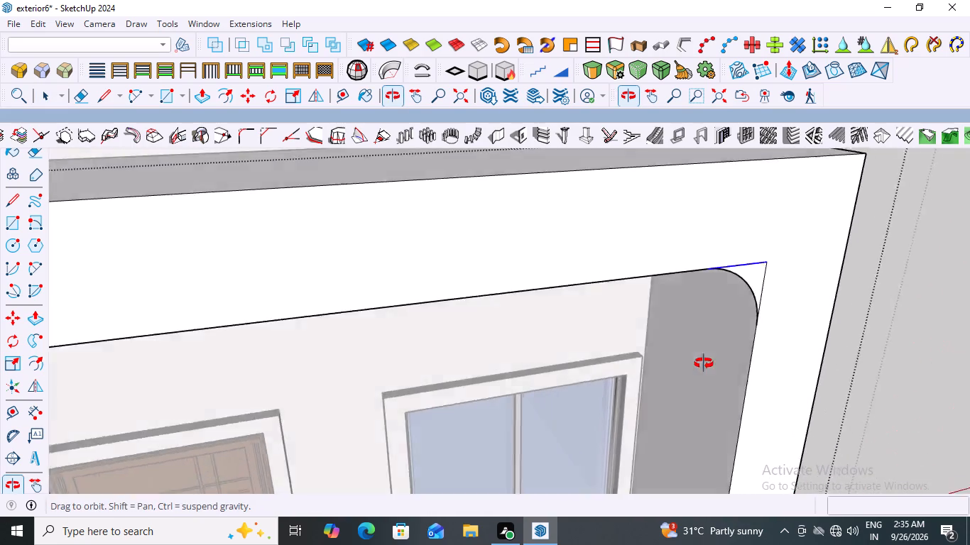
middle_drag(704, 363, 643, 282)
scroll(643, 282, down, 3)
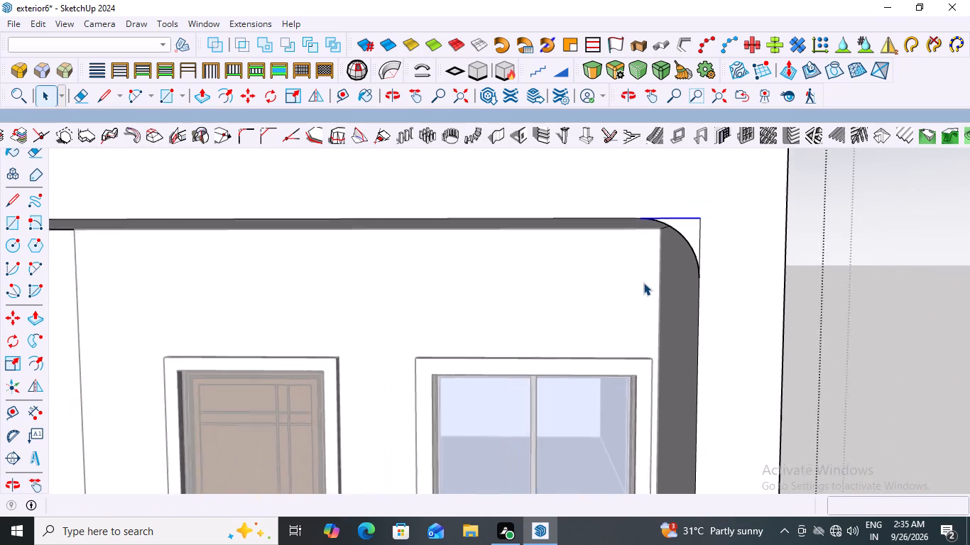
scroll(682, 260, up, 5)
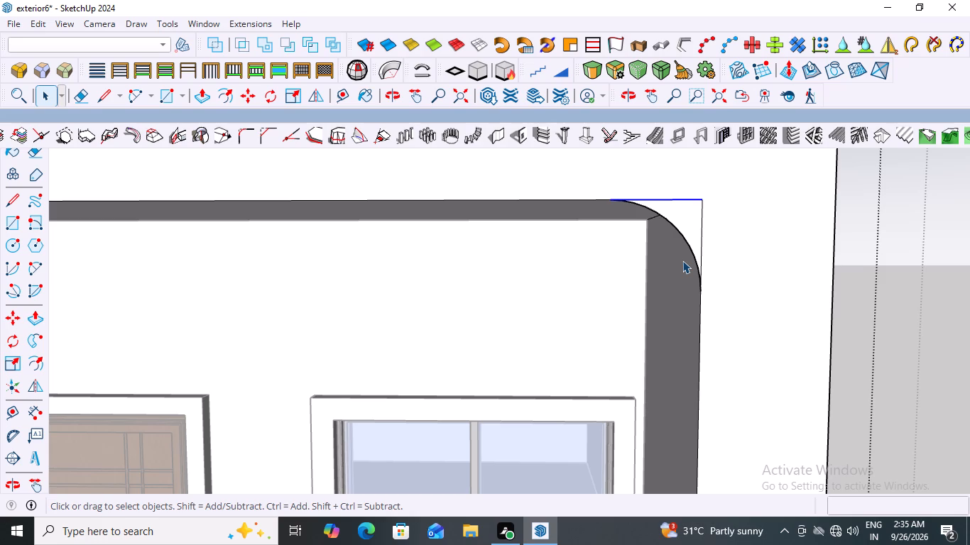
scroll(682, 260, up, 5)
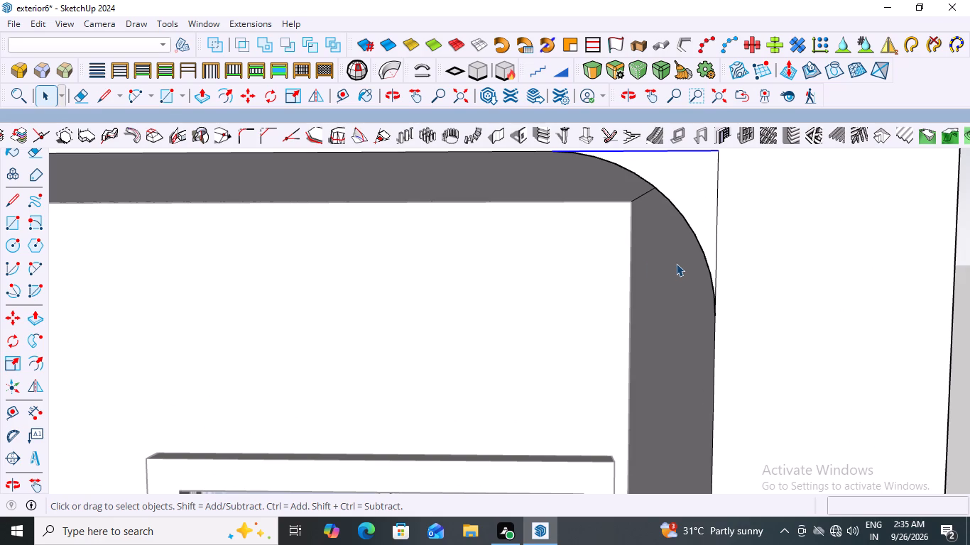
scroll(670, 293, down, 9)
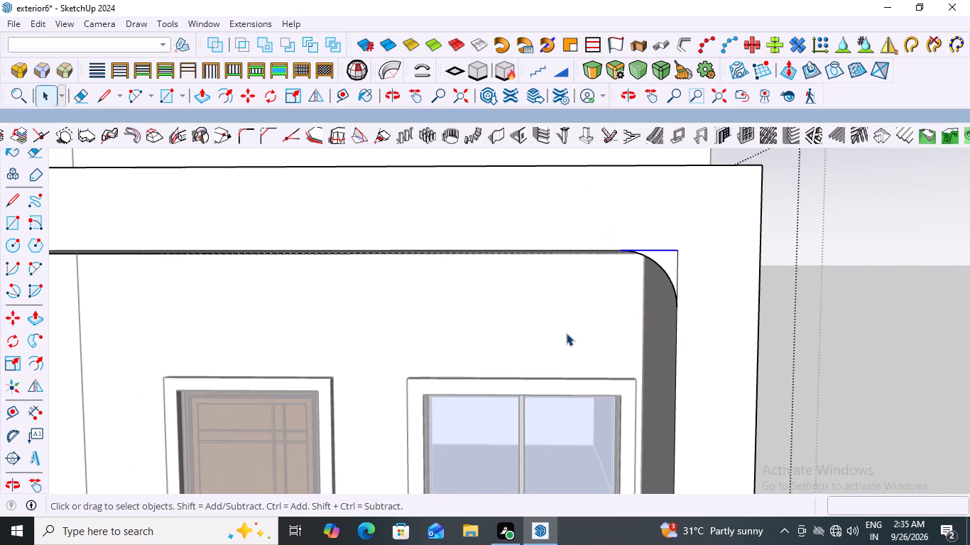
middle_drag(766, 287, 802, 277)
scroll(802, 277, down, 1)
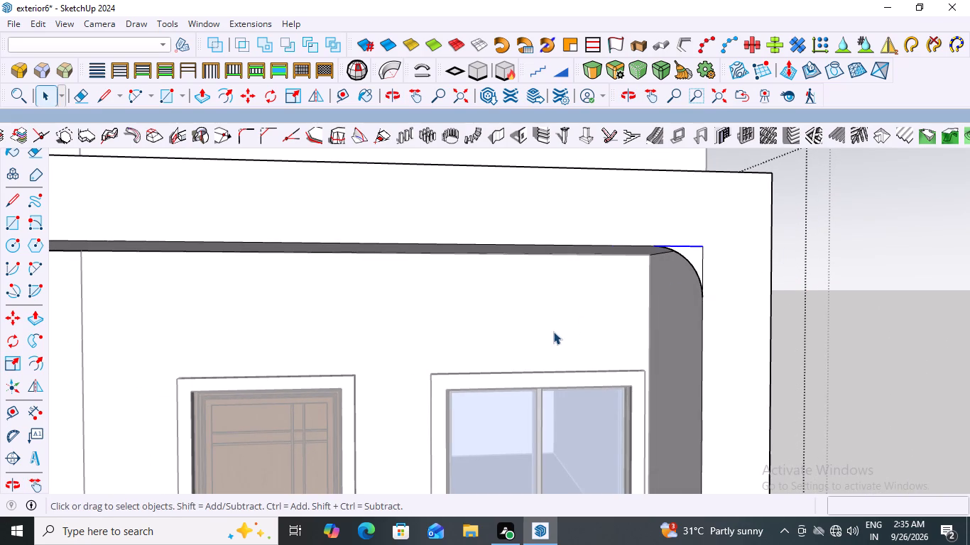
scroll(553, 331, down, 6)
middle_drag(553, 331, 682, 272)
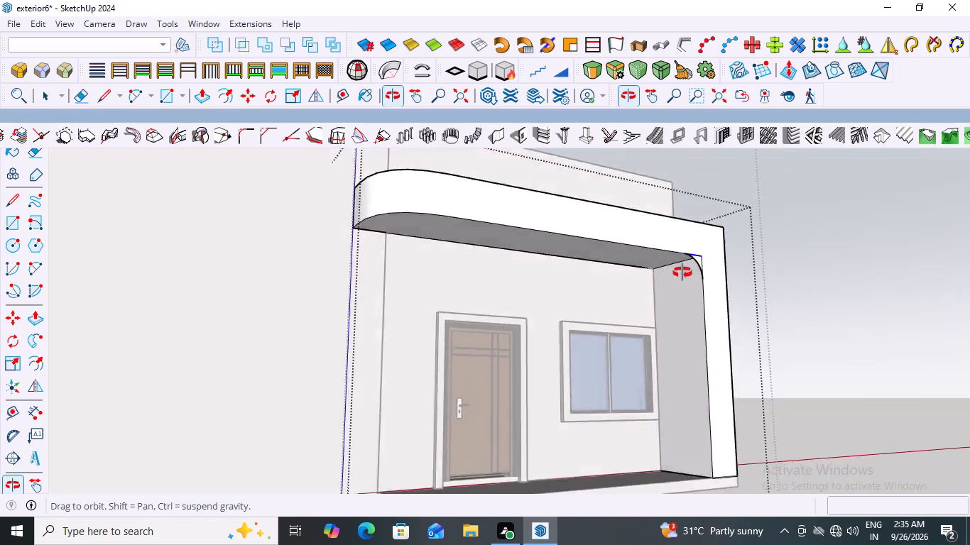
middle_drag(682, 272, 739, 251)
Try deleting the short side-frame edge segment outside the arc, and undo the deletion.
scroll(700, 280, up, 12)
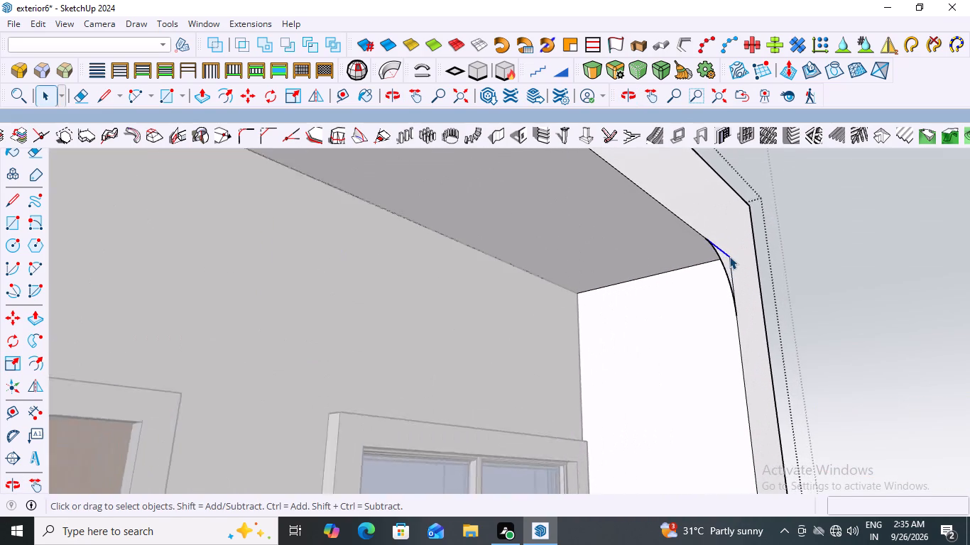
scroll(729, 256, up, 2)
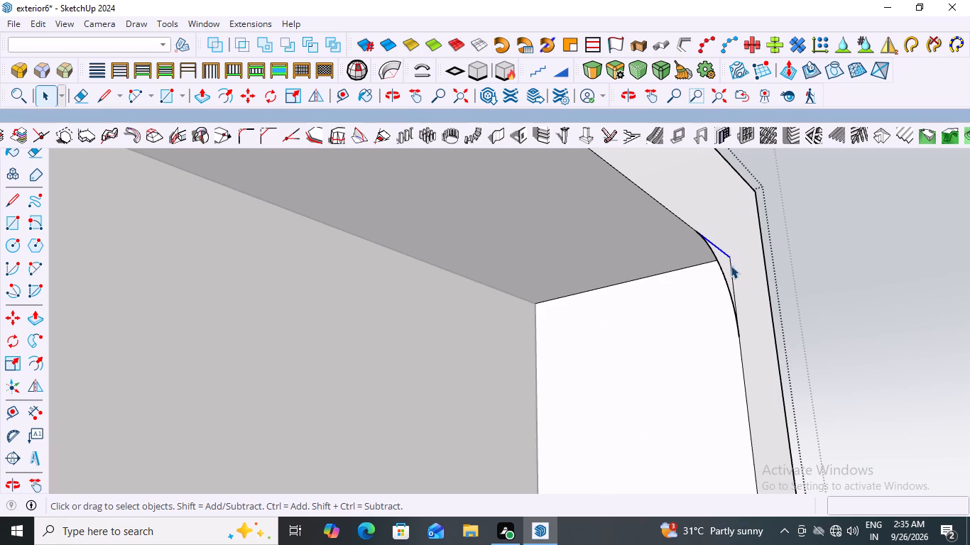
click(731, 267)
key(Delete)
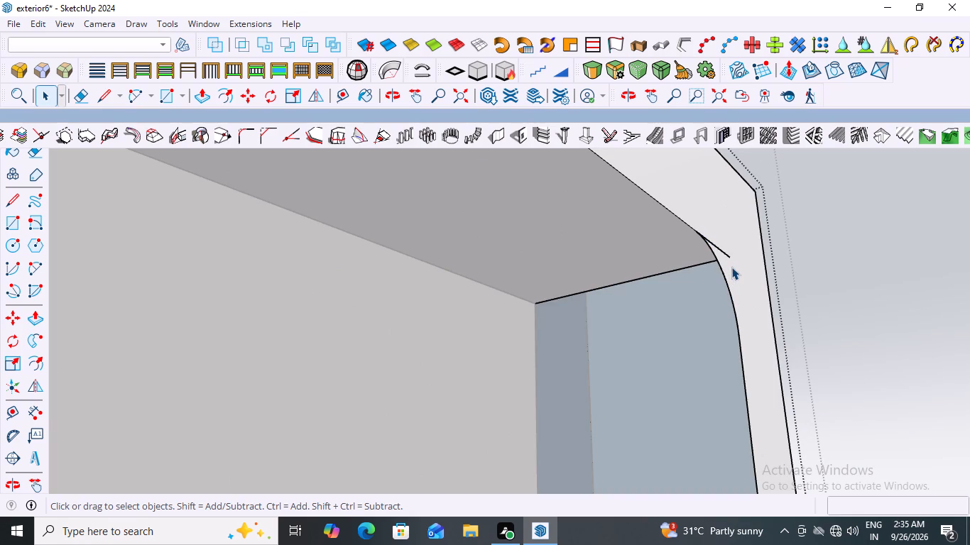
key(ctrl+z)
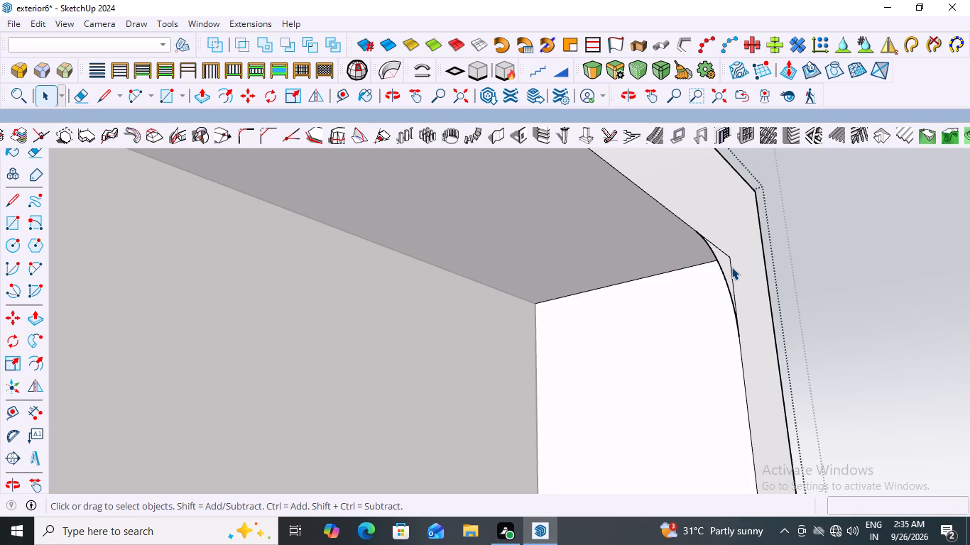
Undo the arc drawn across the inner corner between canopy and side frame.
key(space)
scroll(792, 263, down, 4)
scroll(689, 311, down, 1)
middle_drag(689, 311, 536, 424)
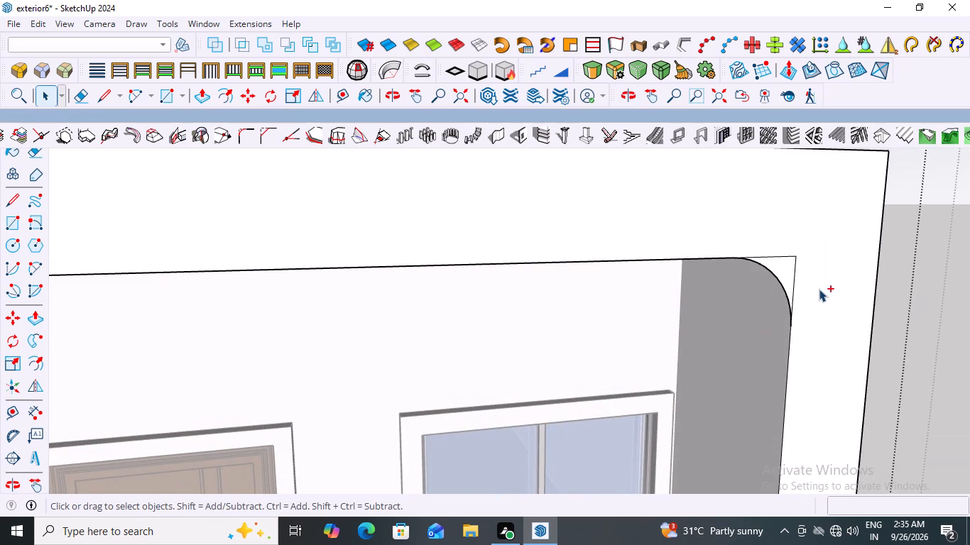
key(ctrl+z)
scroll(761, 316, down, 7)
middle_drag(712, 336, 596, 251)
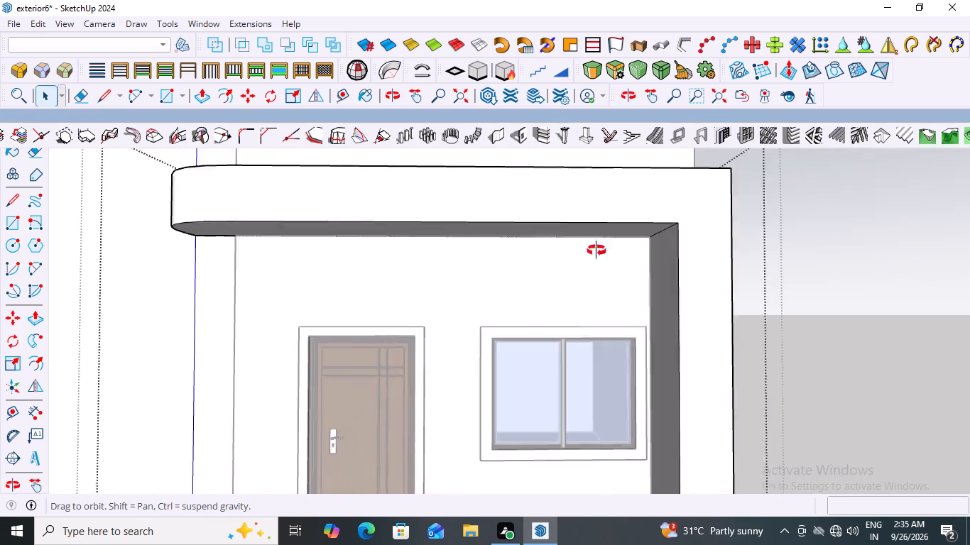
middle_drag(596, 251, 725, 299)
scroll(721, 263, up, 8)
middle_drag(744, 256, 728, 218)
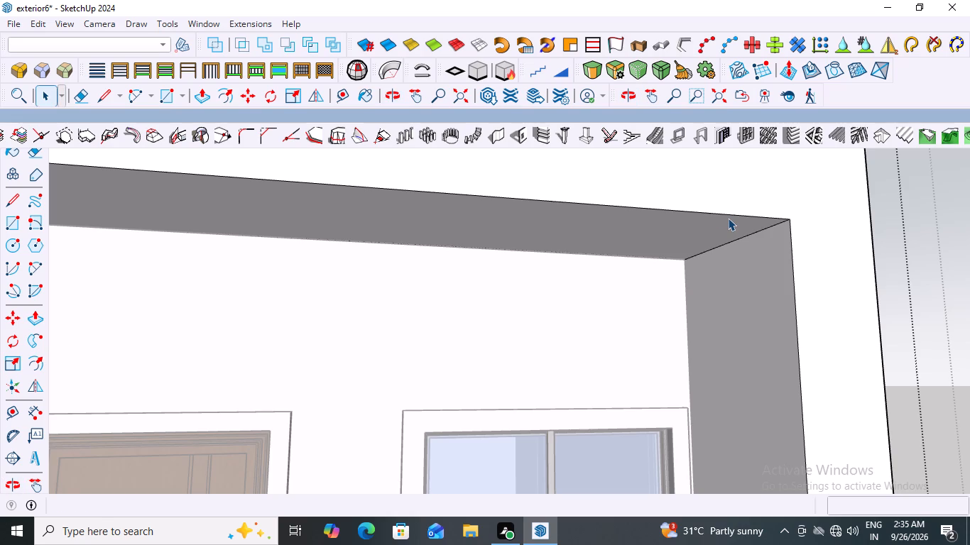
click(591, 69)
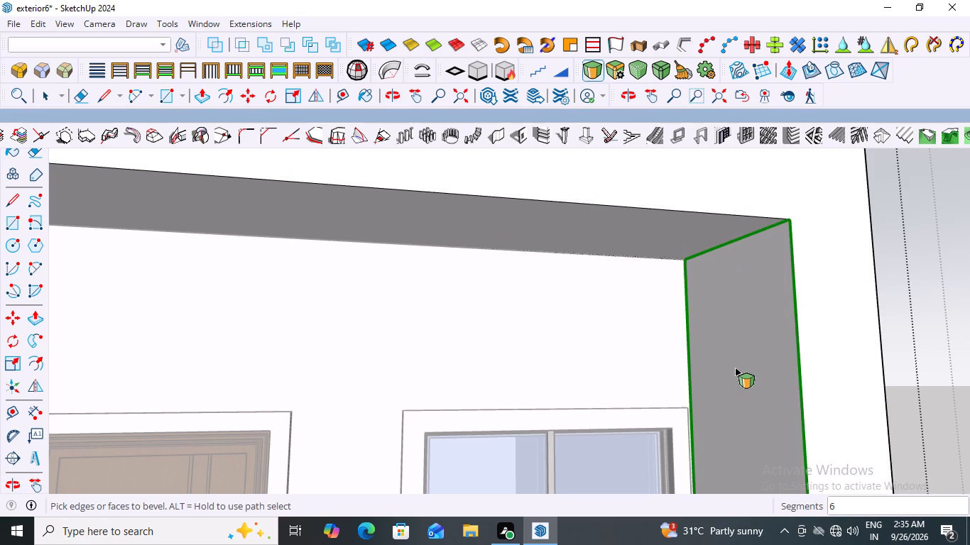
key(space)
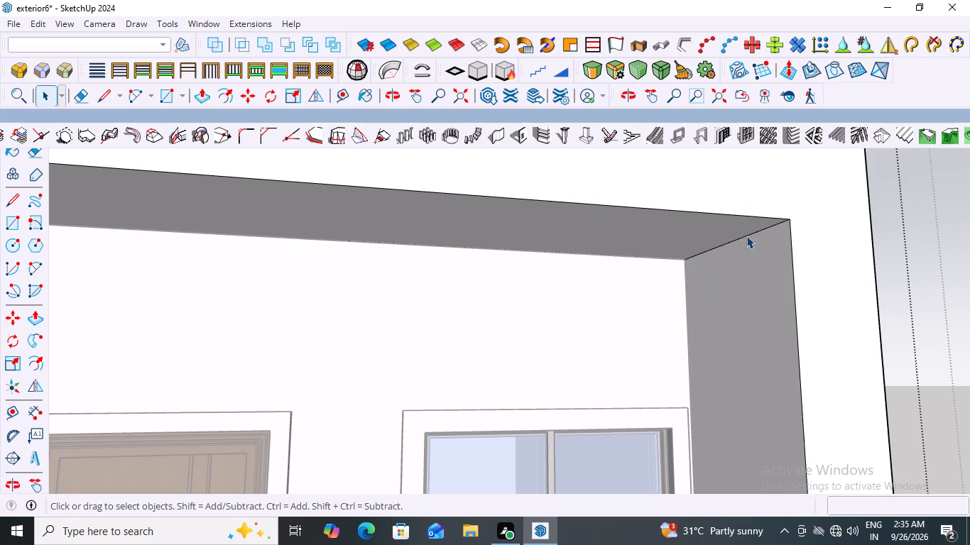
Bevel the inner corner edge between canopy and side frame into a rounded corner, offset about 1' 5 1/2" with 6 segments.
click(746, 236)
click(592, 69)
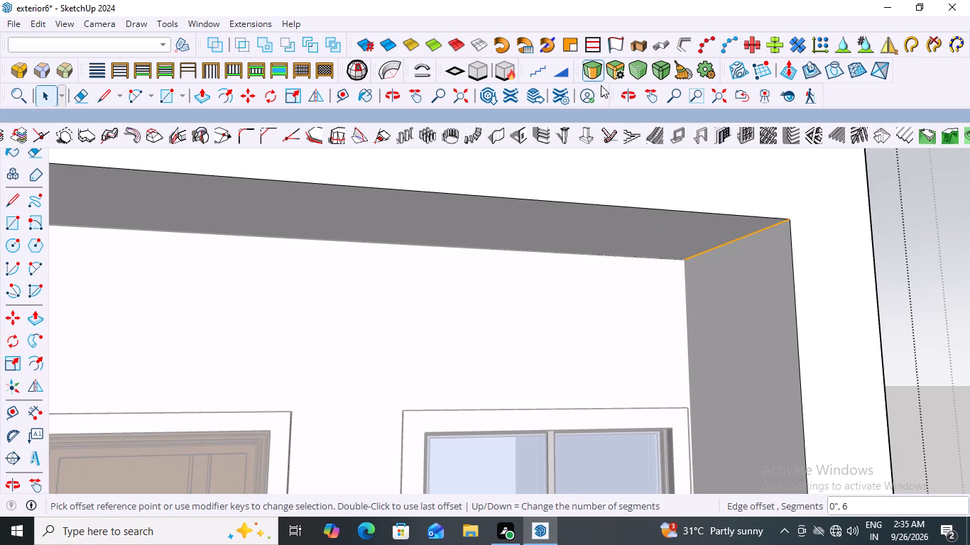
click(739, 238)
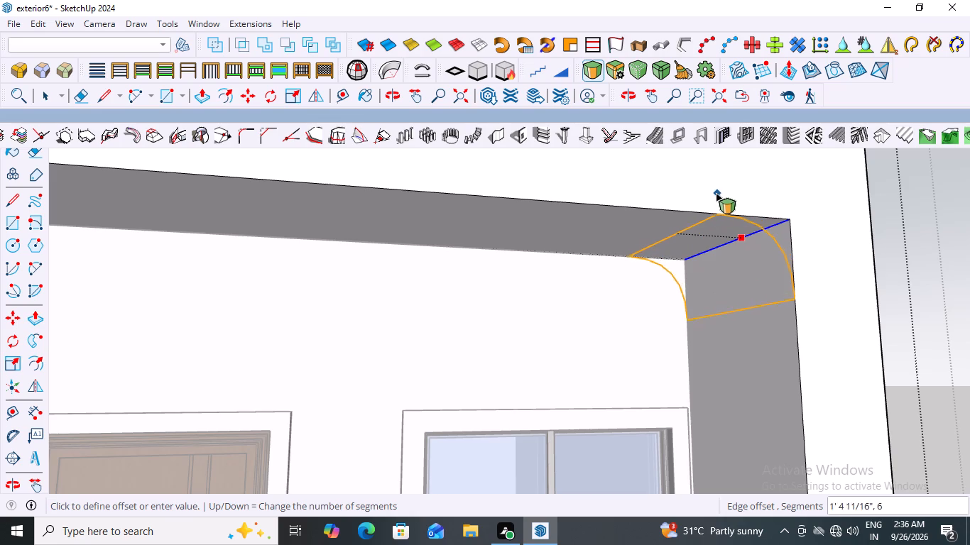
click(713, 194)
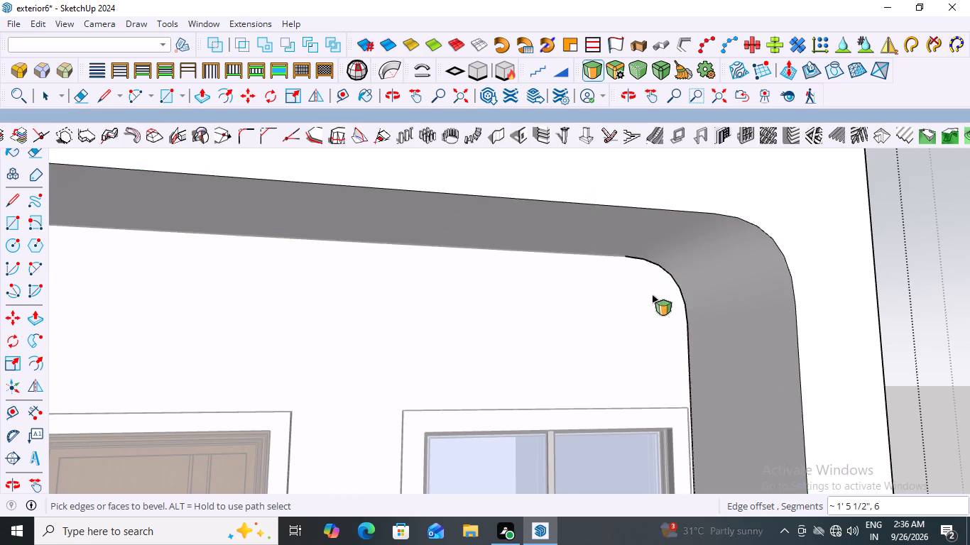
Examine the rounded inner corner of the canopy frame from several angles, then close the frame group.
scroll(652, 299, down, 10)
middle_drag(807, 360, 538, 385)
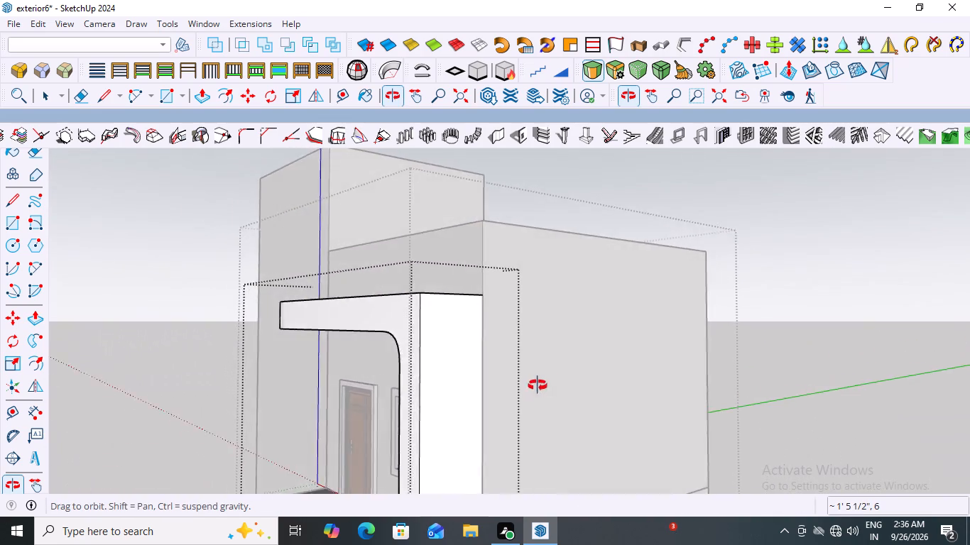
middle_drag(538, 385, 837, 404)
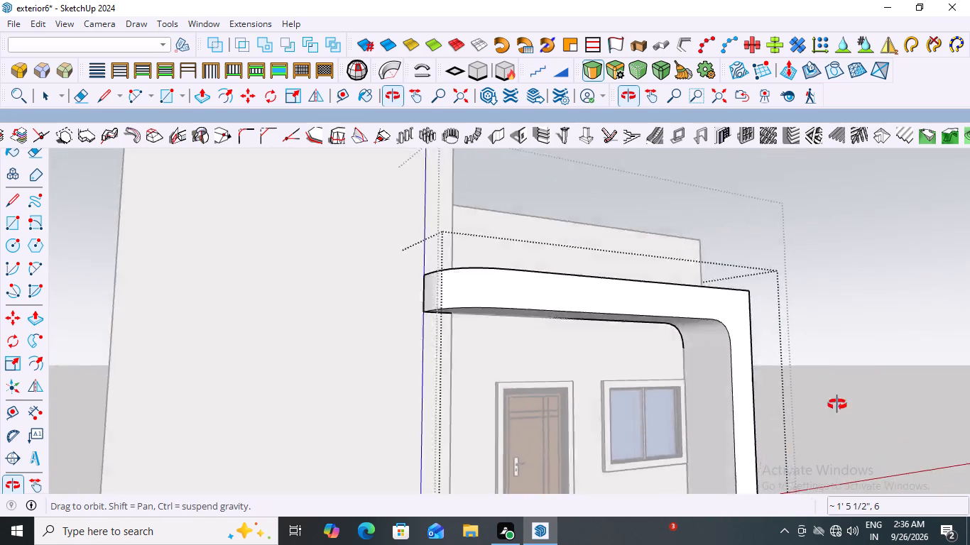
middle_drag(837, 404, 731, 395)
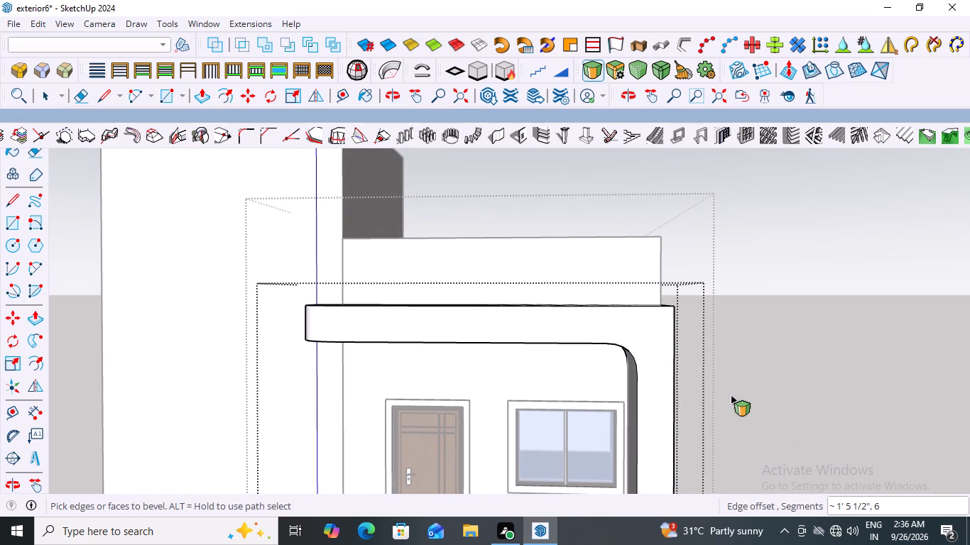
scroll(731, 395, down, 6)
middle_drag(743, 359, 744, 360)
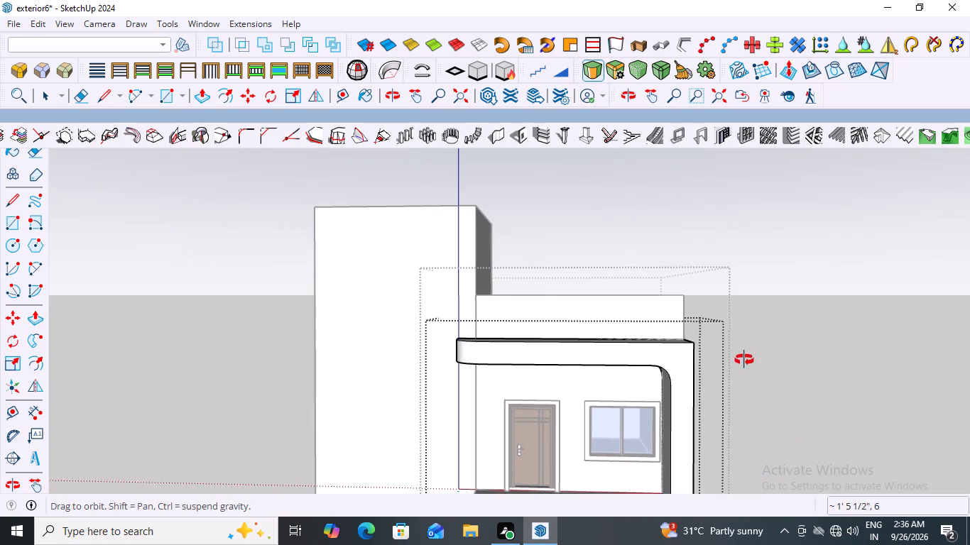
middle_drag(744, 360, 758, 387)
scroll(719, 444, up, 7)
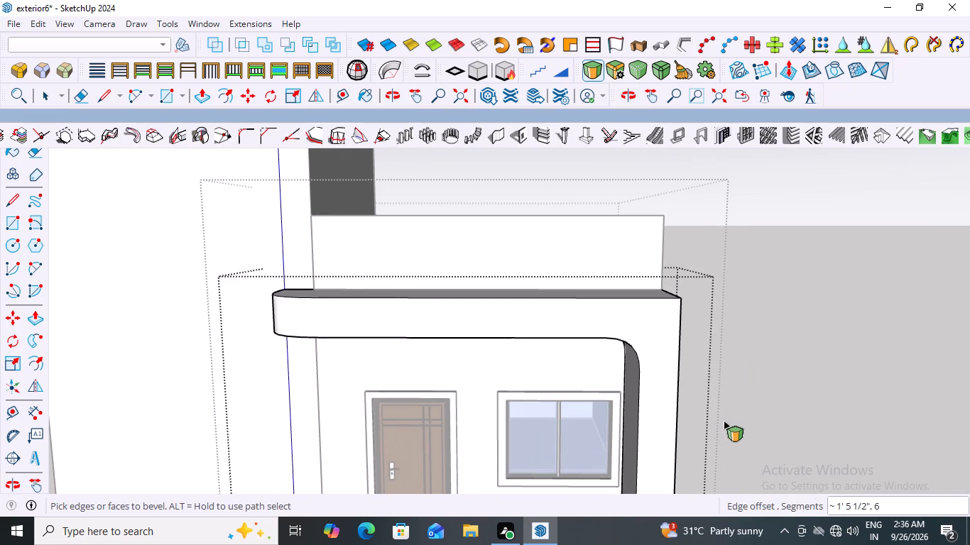
scroll(724, 421, up, 2)
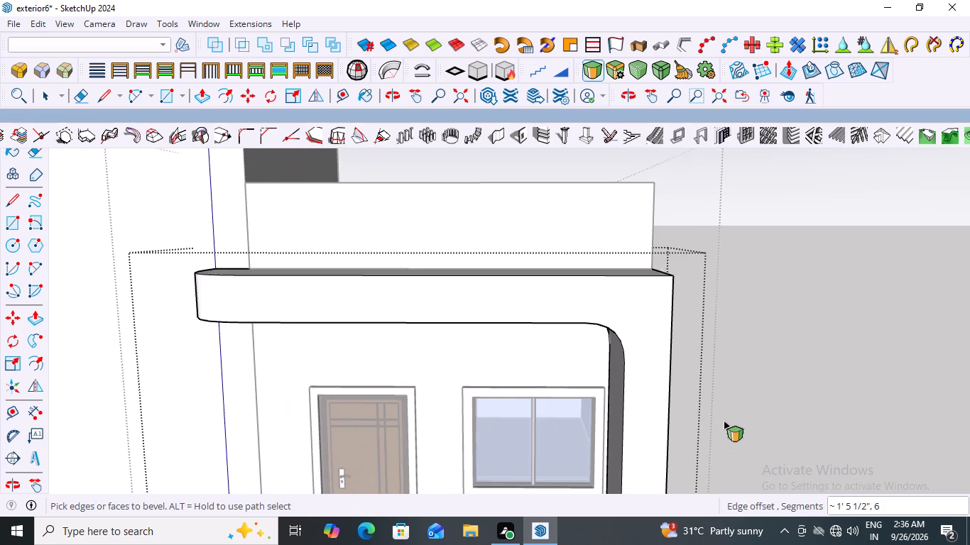
scroll(724, 421, up, 3)
scroll(724, 421, down, 7)
key(space)
click(793, 339)
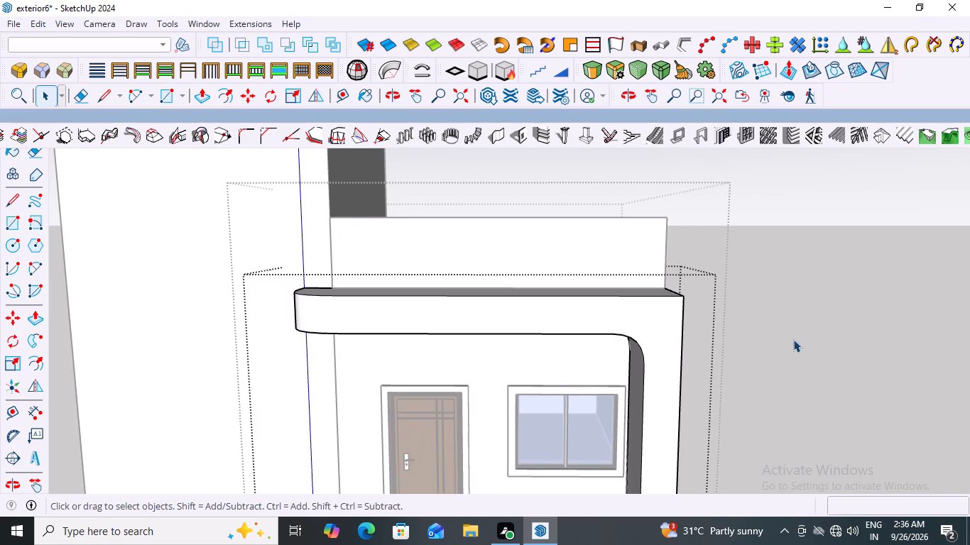
Examine the upper floor and its rounded canopy frame from the front, above and below.
scroll(714, 346, down, 7)
middle_drag(511, 246, 536, 254)
middle_drag(655, 358, 653, 357)
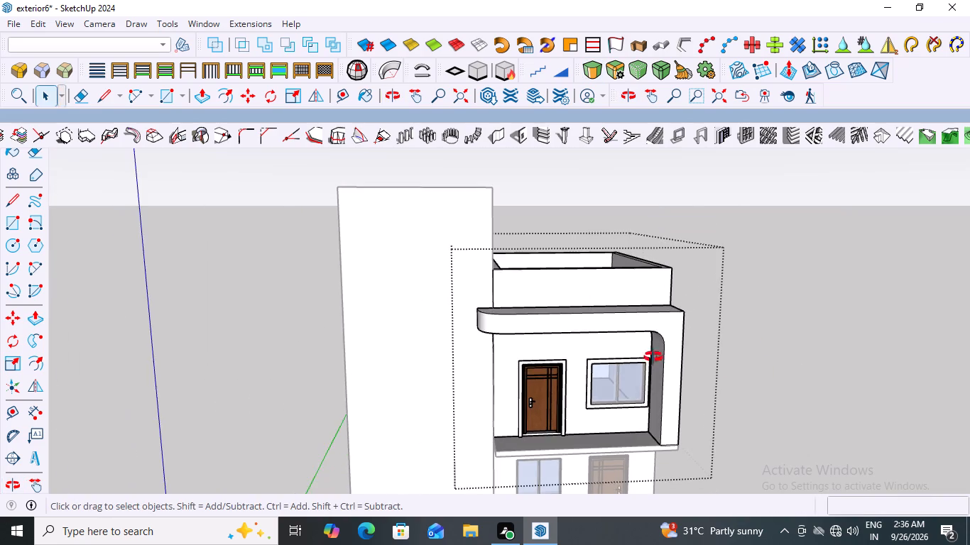
middle_drag(653, 357, 812, 245)
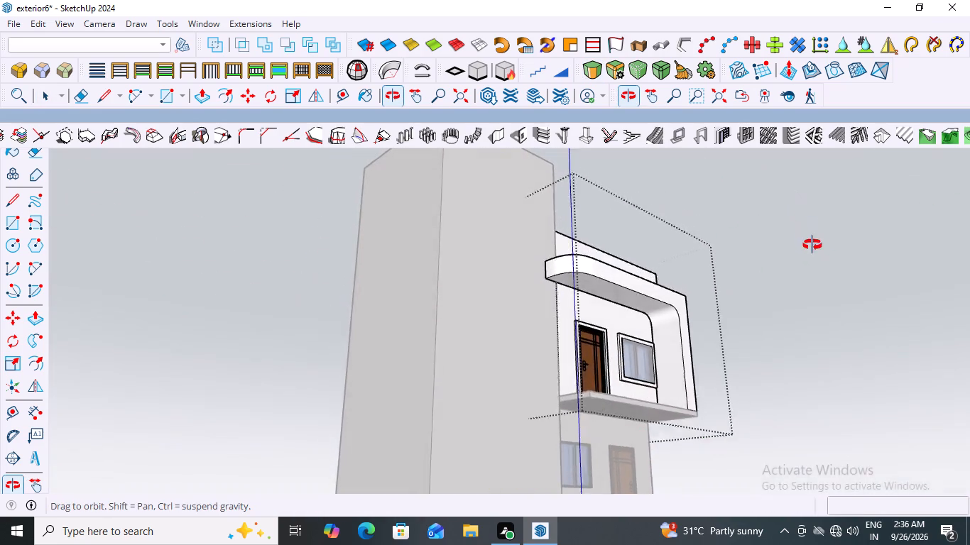
middle_drag(812, 245, 680, 141)
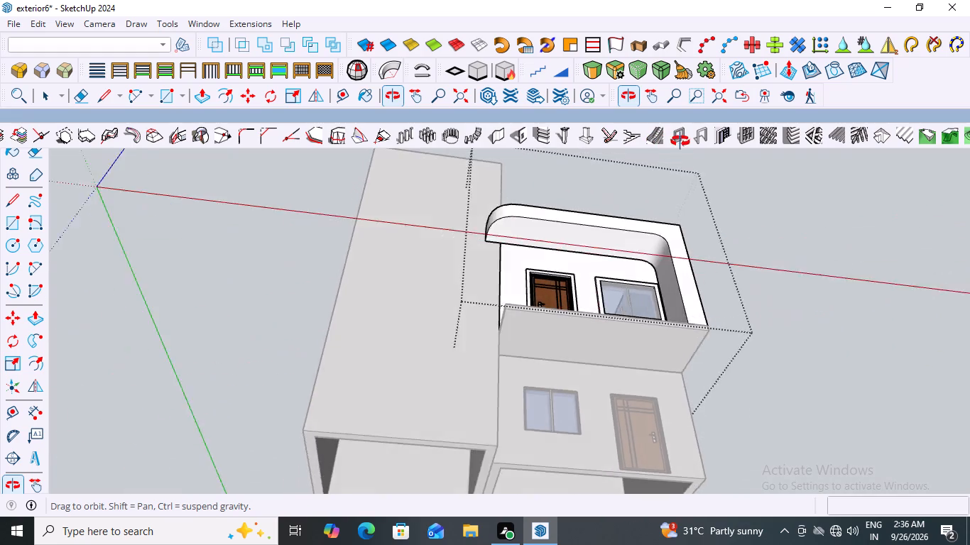
middle_drag(680, 141, 600, 353)
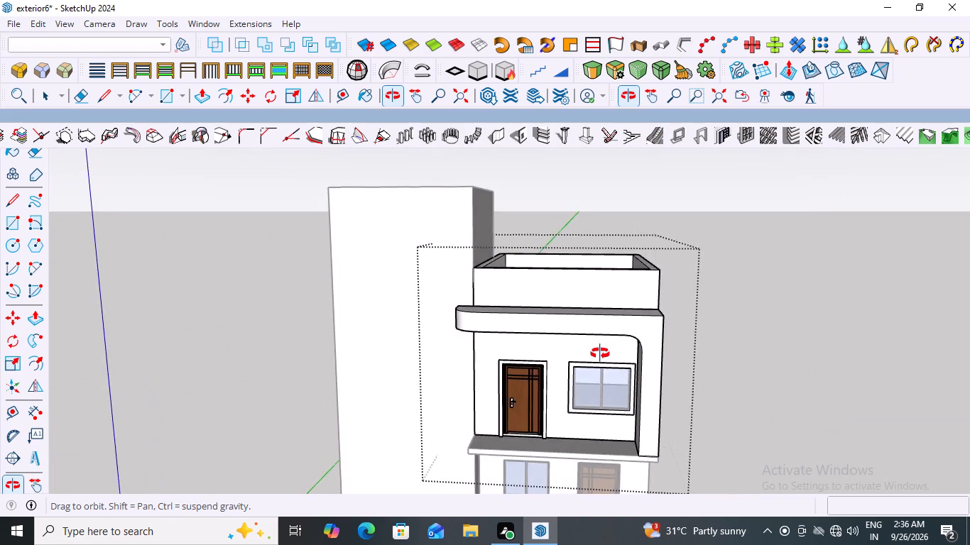
middle_drag(600, 353, 601, 352)
scroll(627, 363, up, 7)
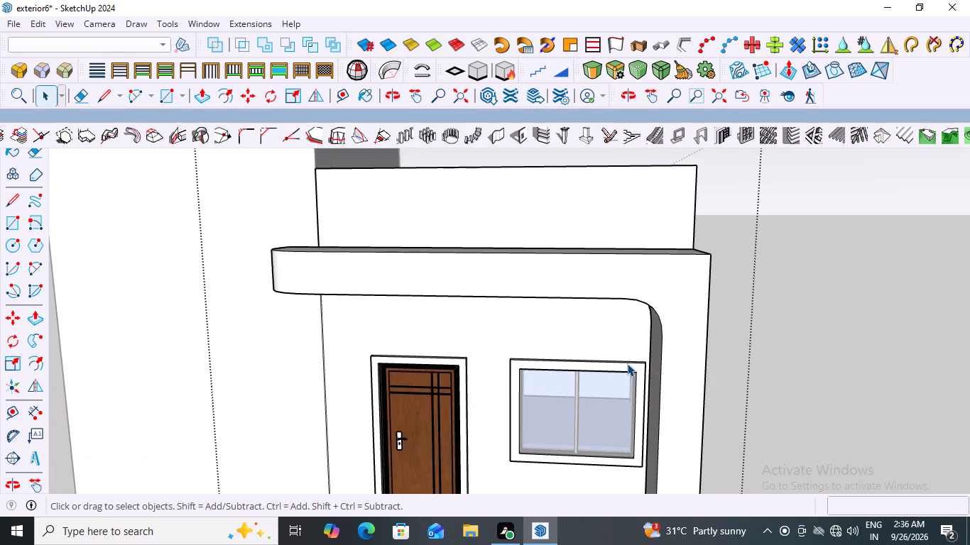
scroll(623, 280, down, 9)
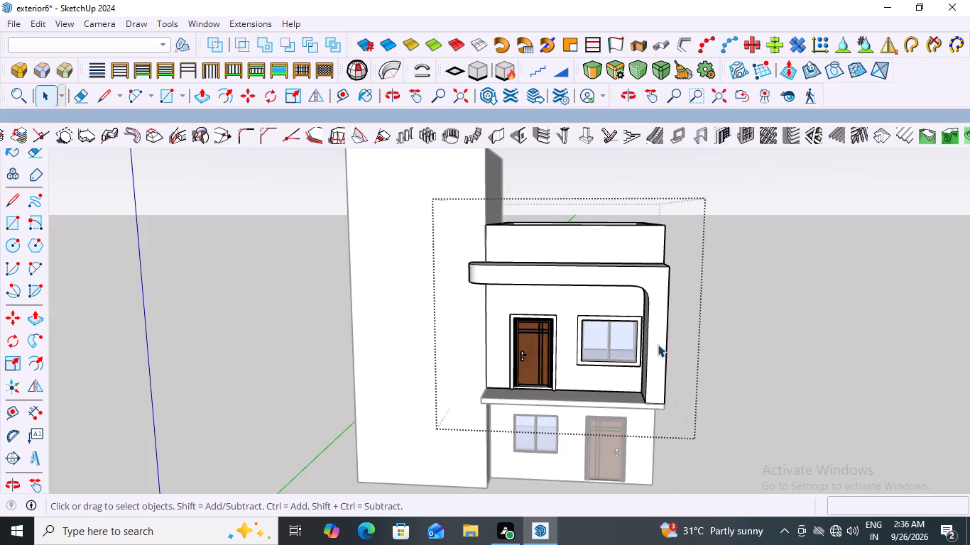
middle_drag(658, 344, 650, 387)
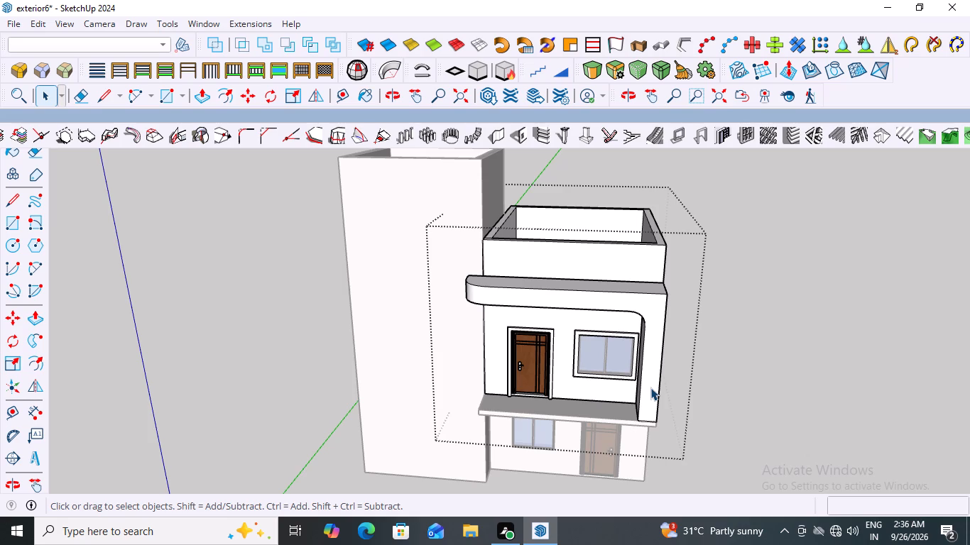
middle_drag(688, 387, 841, 265)
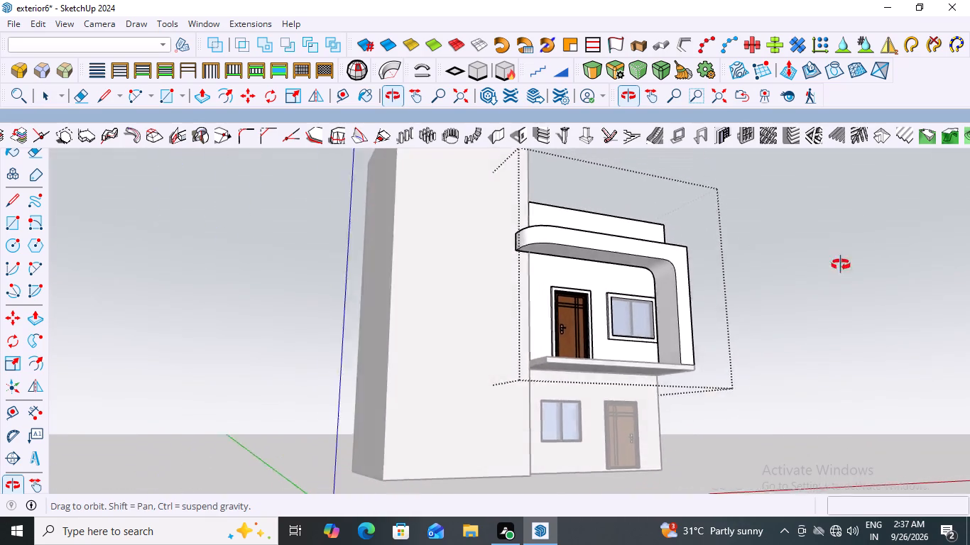
middle_drag(841, 265, 721, 202)
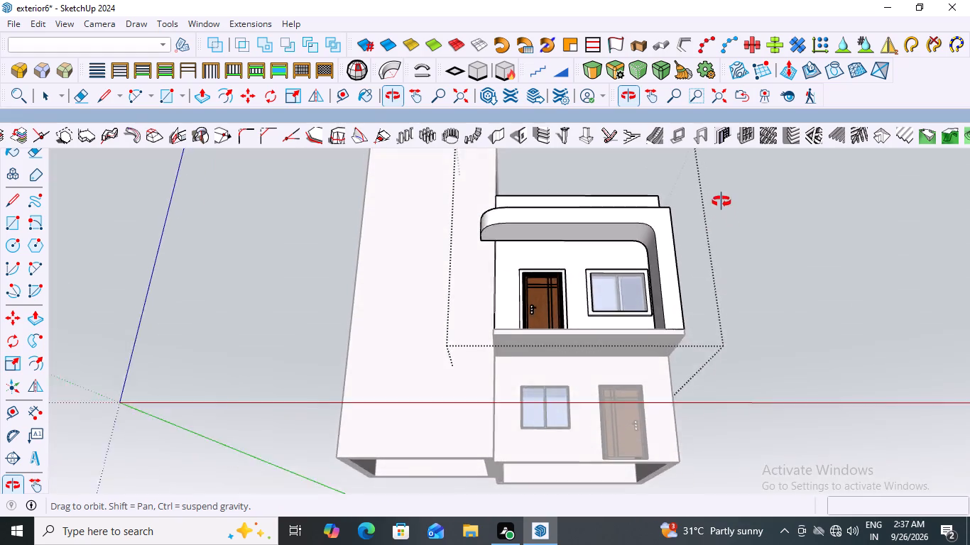
middle_drag(721, 202, 680, 328)
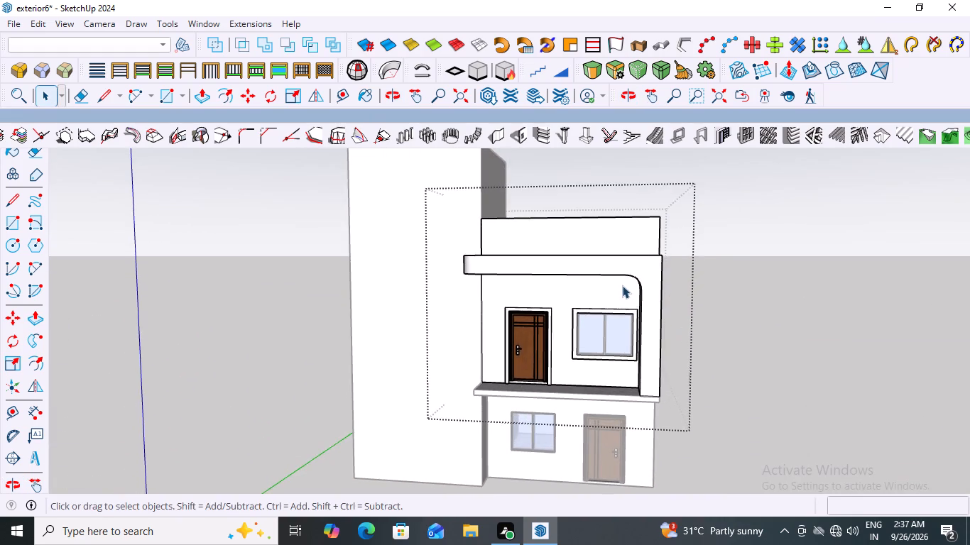
scroll(621, 285, up, 6)
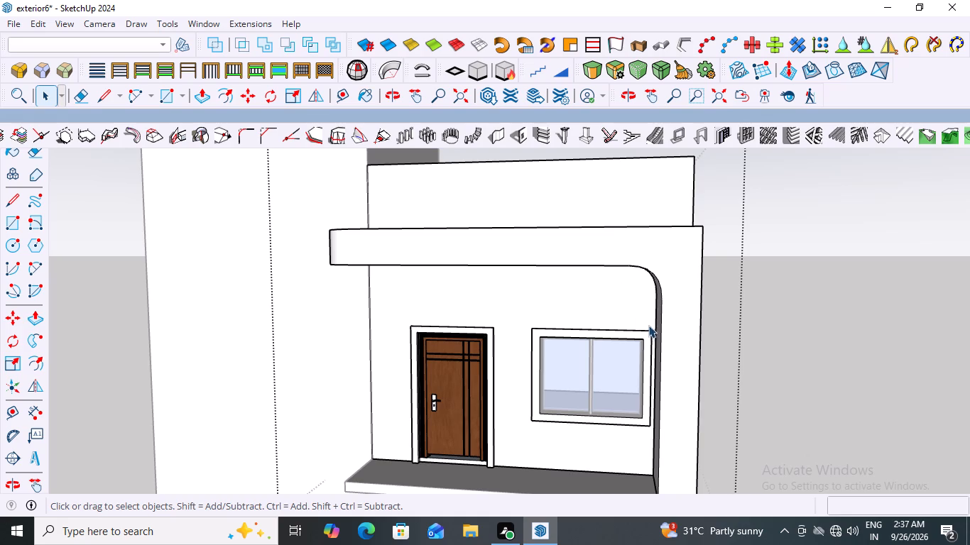
scroll(651, 326, down, 10)
middle_drag(688, 341, 743, 387)
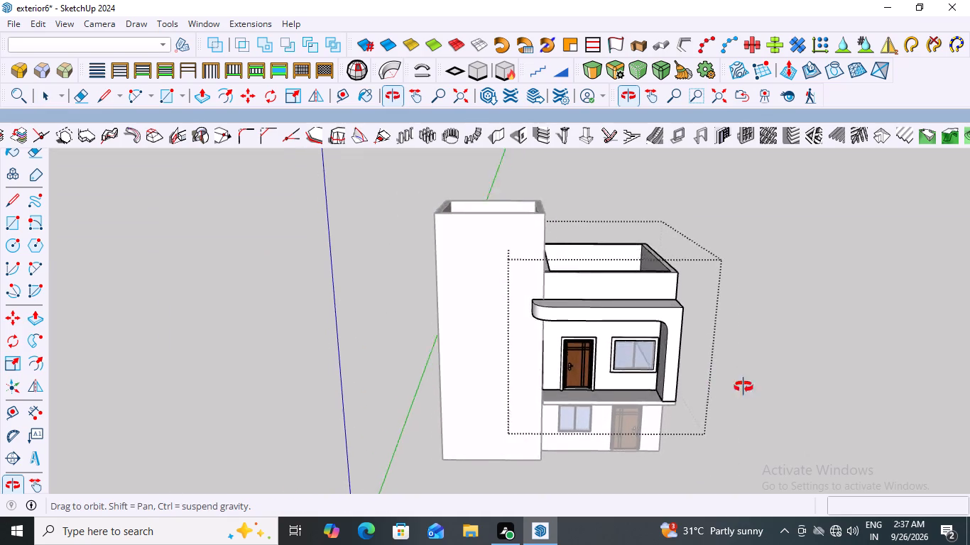
middle_drag(743, 387, 763, 294)
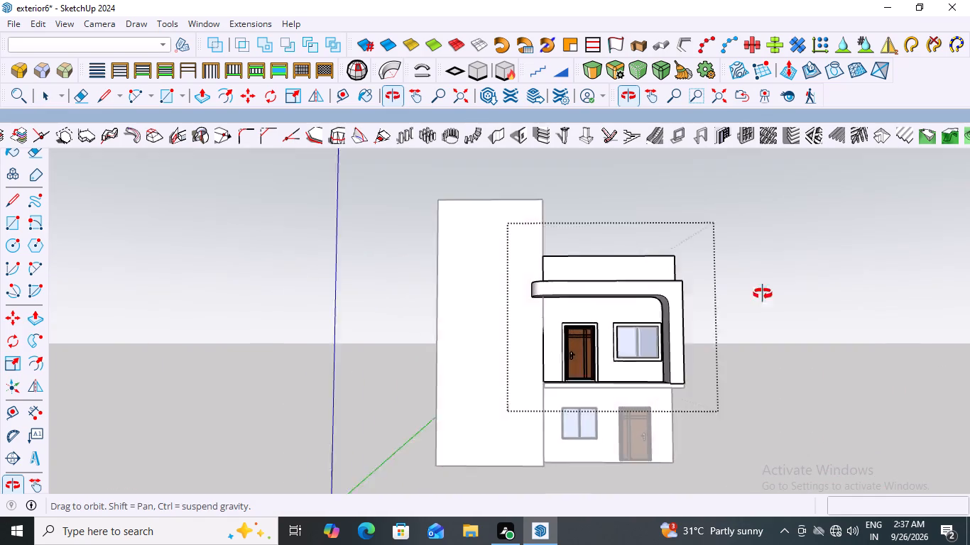
middle_drag(763, 294, 816, 277)
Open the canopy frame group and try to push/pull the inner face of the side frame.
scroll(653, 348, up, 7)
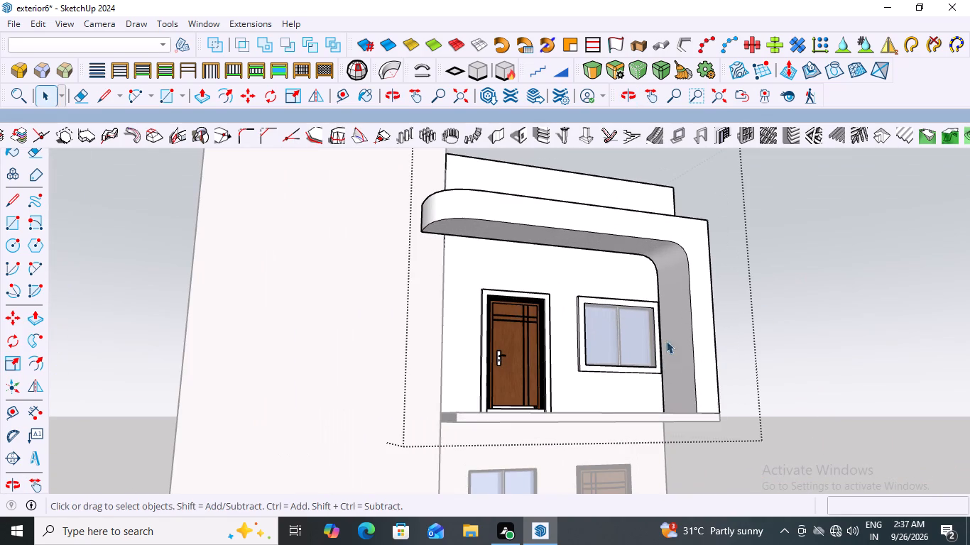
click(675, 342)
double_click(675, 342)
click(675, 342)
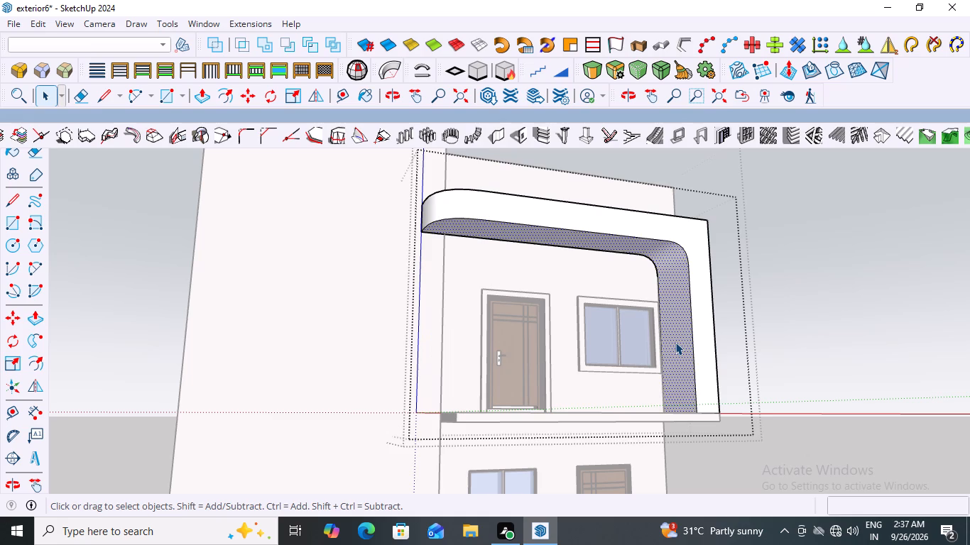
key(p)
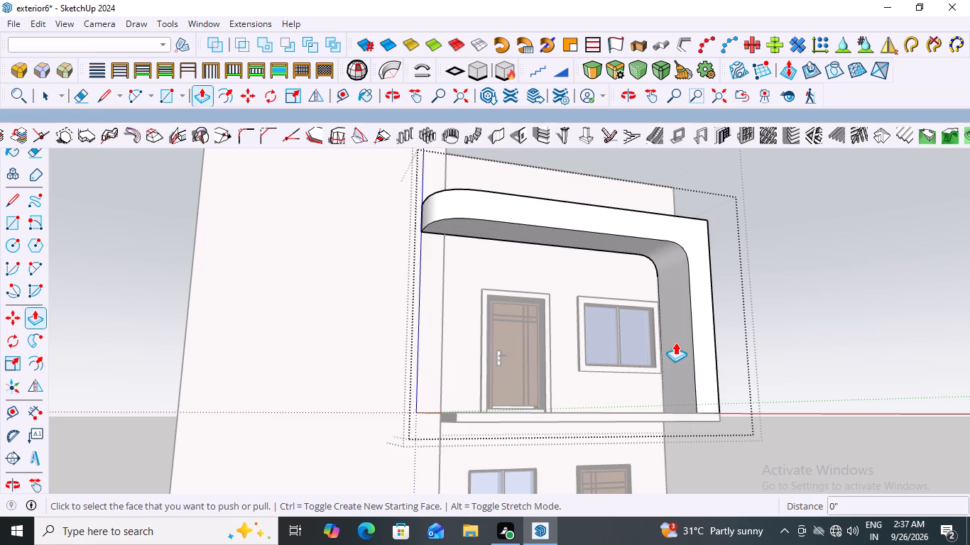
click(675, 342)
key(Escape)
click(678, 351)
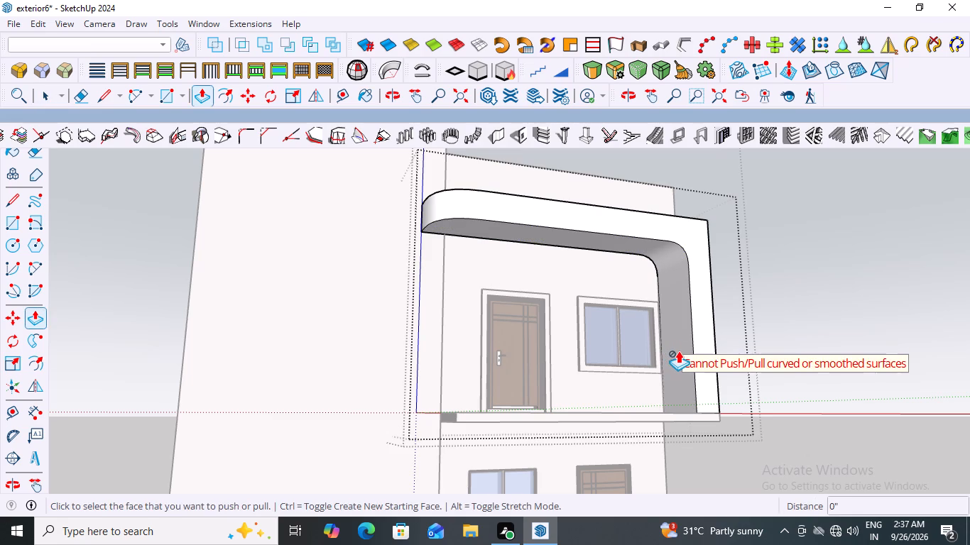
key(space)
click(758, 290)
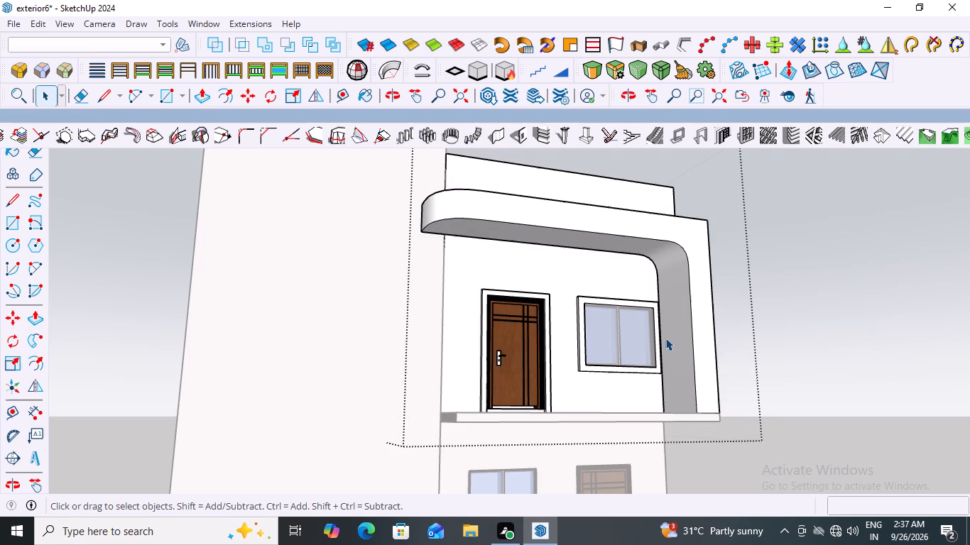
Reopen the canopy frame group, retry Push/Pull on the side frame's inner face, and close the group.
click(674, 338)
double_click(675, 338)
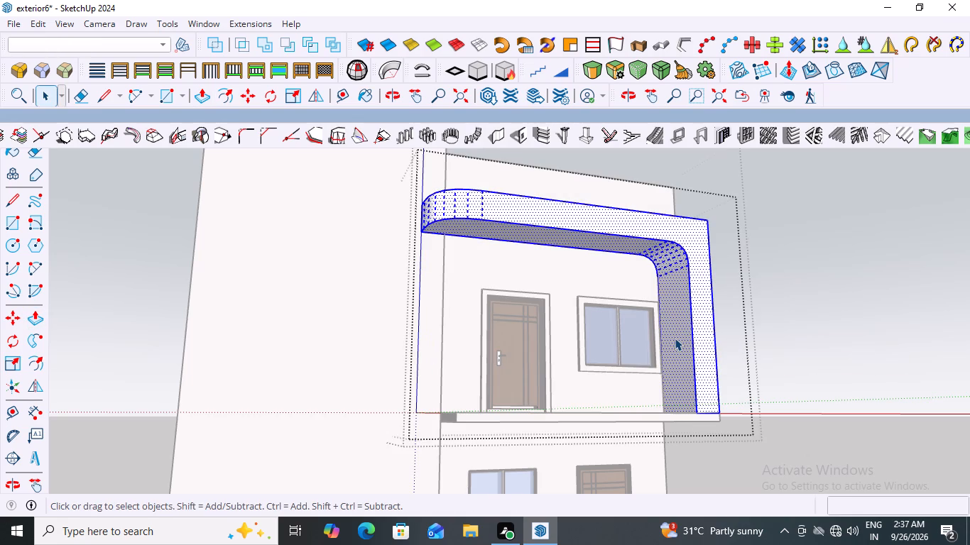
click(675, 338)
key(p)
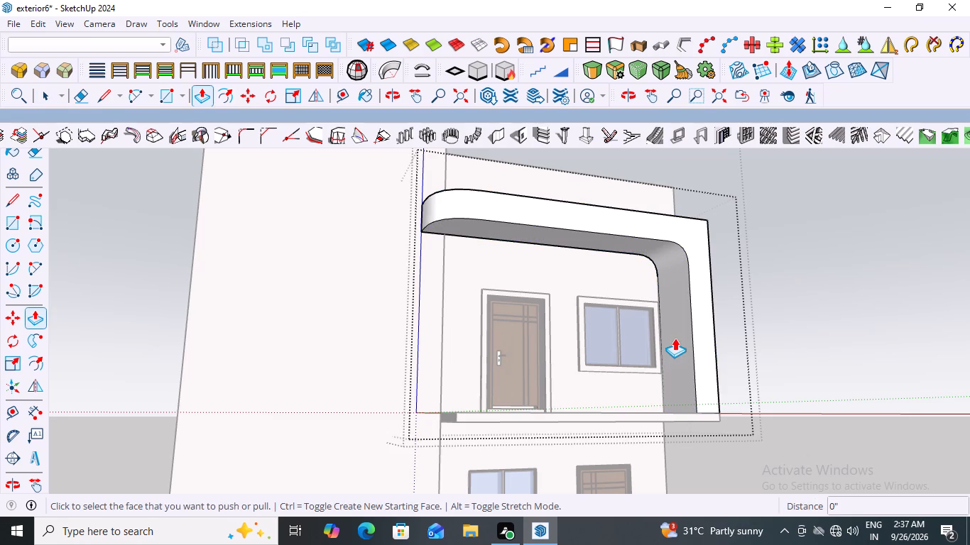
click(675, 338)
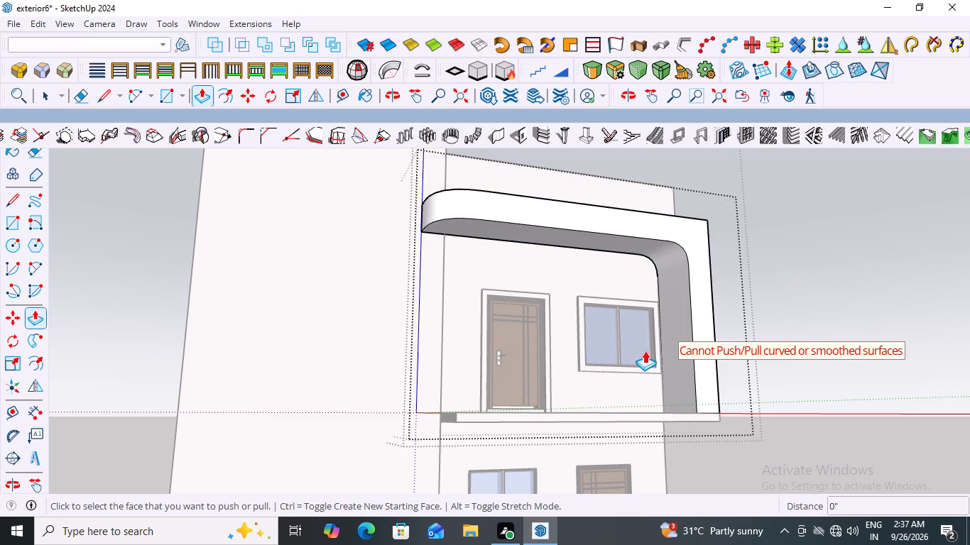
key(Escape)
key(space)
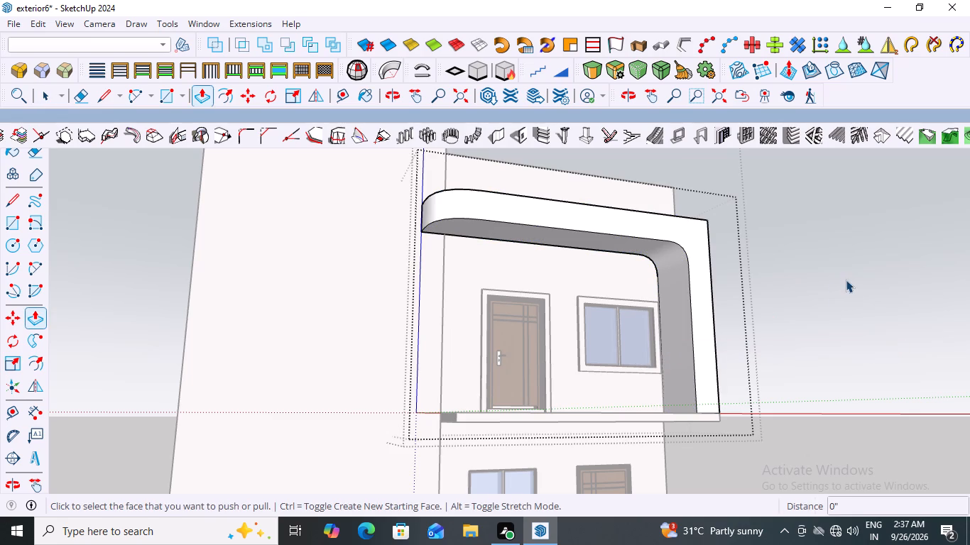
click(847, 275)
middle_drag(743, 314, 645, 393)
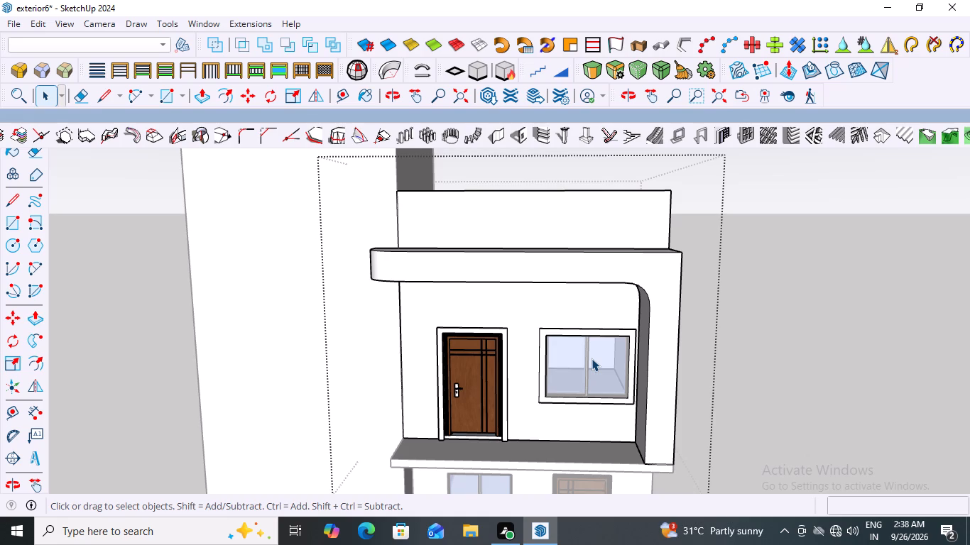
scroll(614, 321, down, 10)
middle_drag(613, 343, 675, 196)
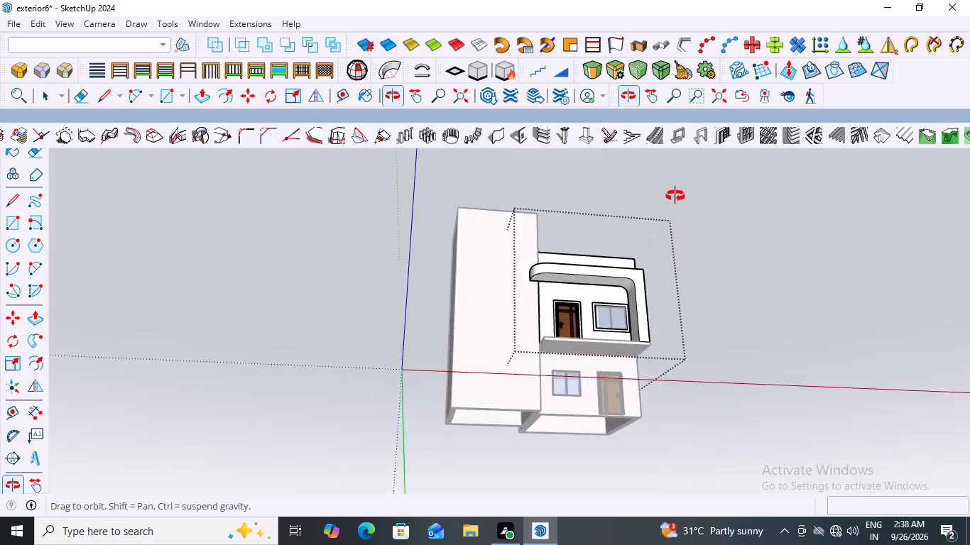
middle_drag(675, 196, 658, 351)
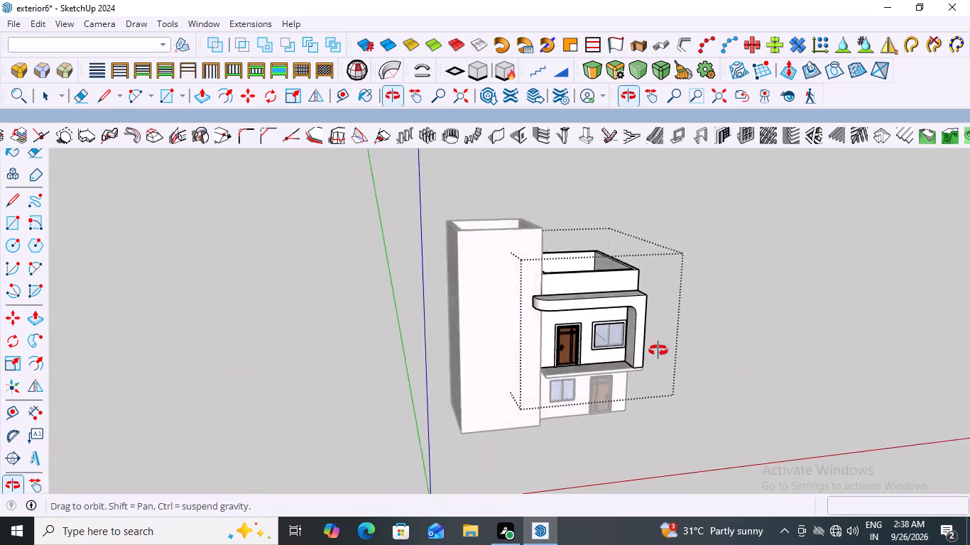
Undo the recent edits to the canopy frame back to before its inner corner was rounded.
middle_drag(658, 351, 616, 317)
scroll(636, 375, up, 4)
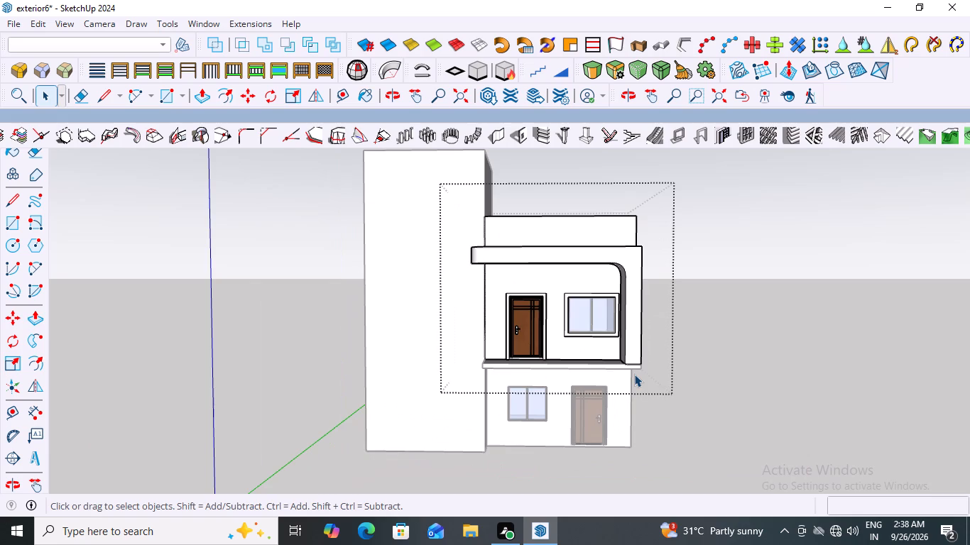
scroll(630, 285, up, 13)
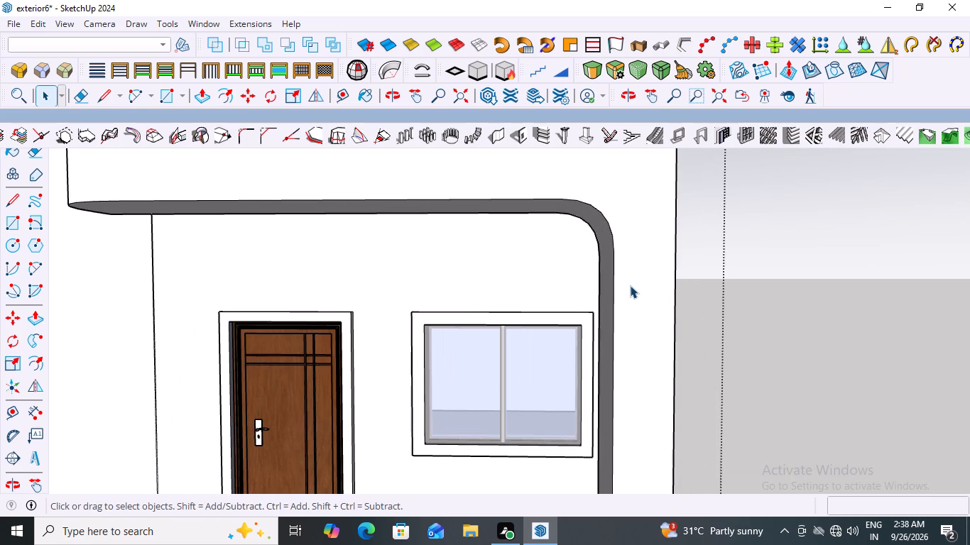
scroll(630, 285, down, 8)
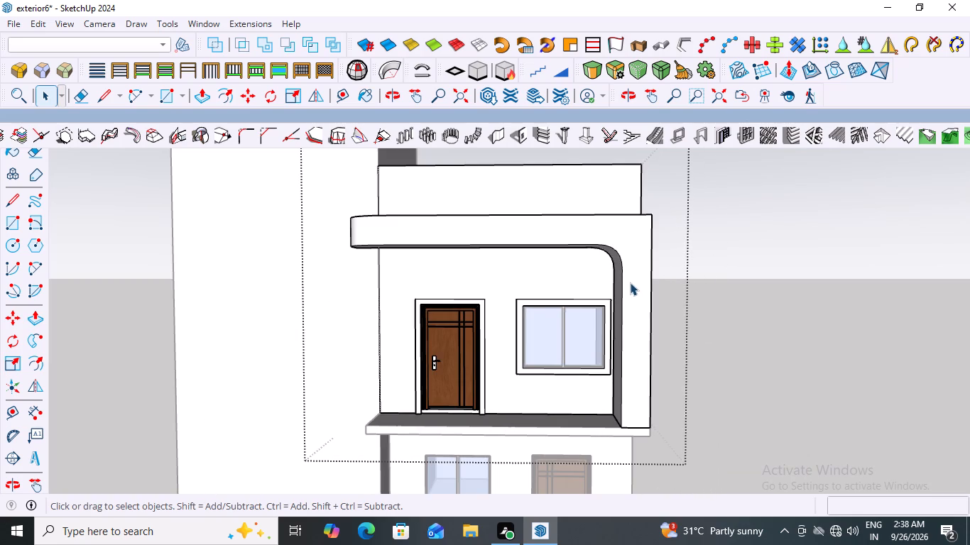
key(ctrl+z)
key(ctrl+z)
key(ctrl+z)
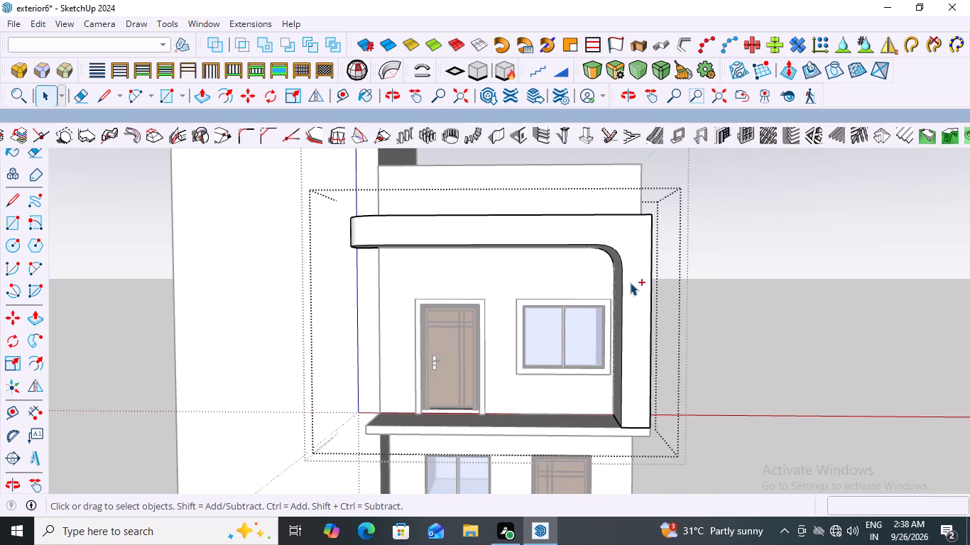
key(ctrl+z)
key(ctrl+z)
key(ctrl+z)
key(ctrl+z)
Round the inner corner edge between canopy and side frame with about 2' 7/16" offset and 6 segments, and close the frame group.
scroll(633, 232, up, 3)
middle_drag(618, 244, 705, 160)
scroll(694, 174, up, 7)
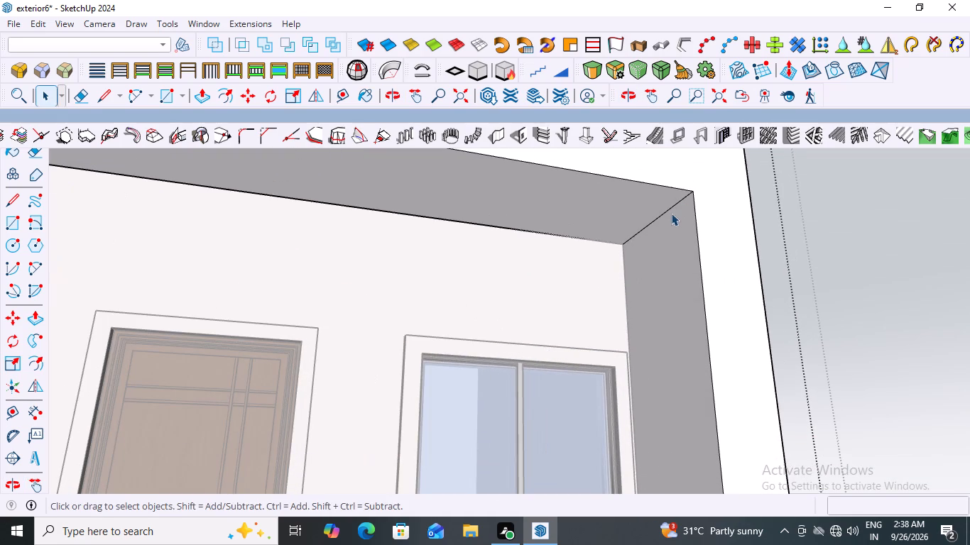
click(669, 209)
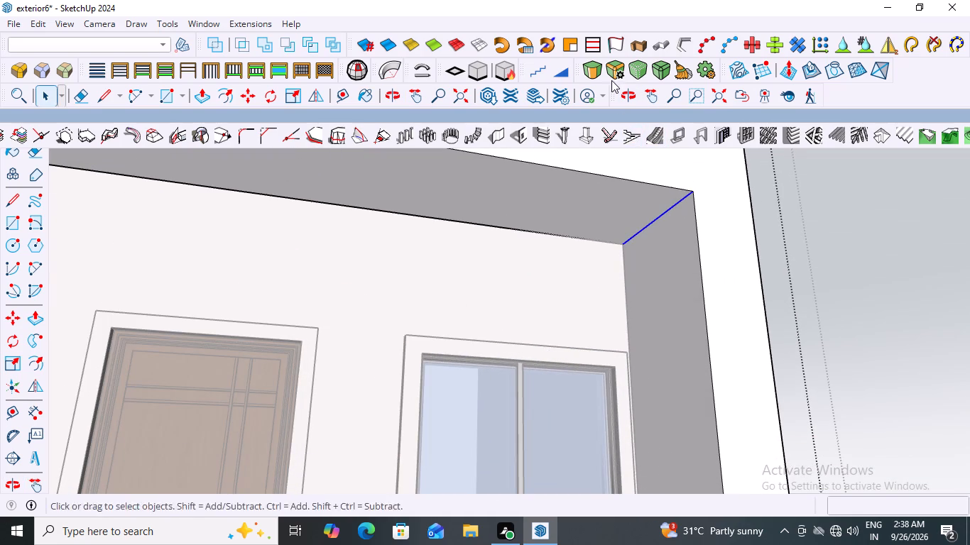
click(592, 69)
click(648, 225)
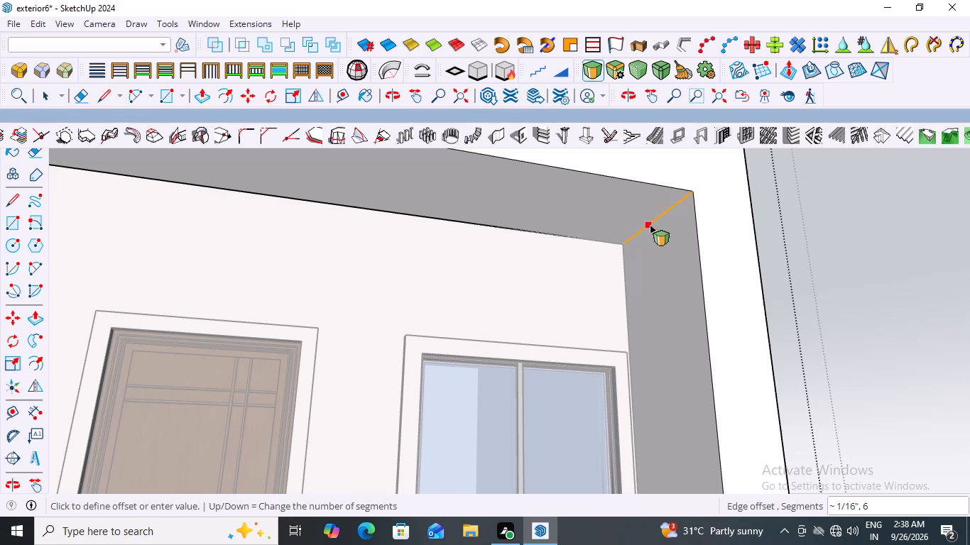
click(609, 187)
scroll(547, 241, down, 8)
middle_drag(761, 233, 691, 328)
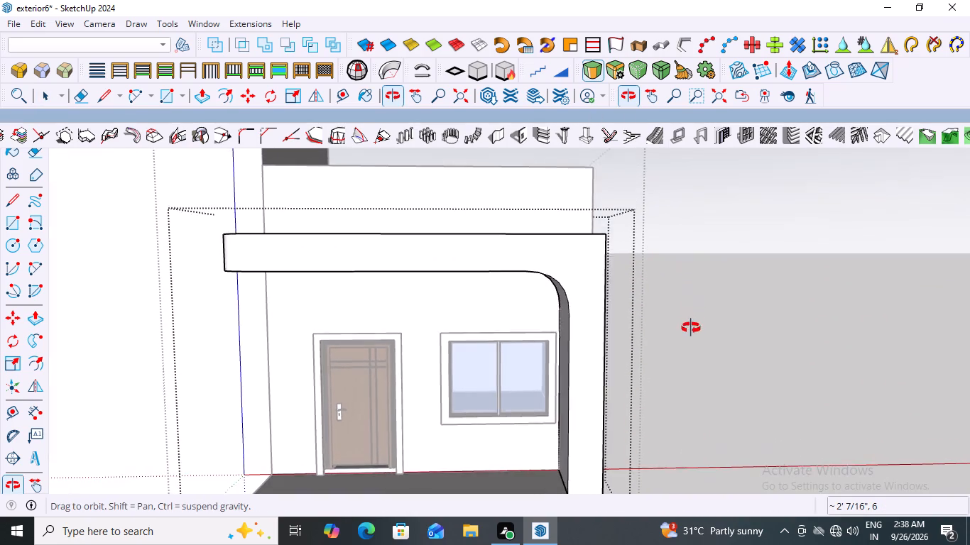
middle_drag(691, 328, 697, 325)
key(space)
click(708, 241)
Examine the newly rounded canopy frame corner from the front, above and below.
middle_drag(625, 307, 713, 251)
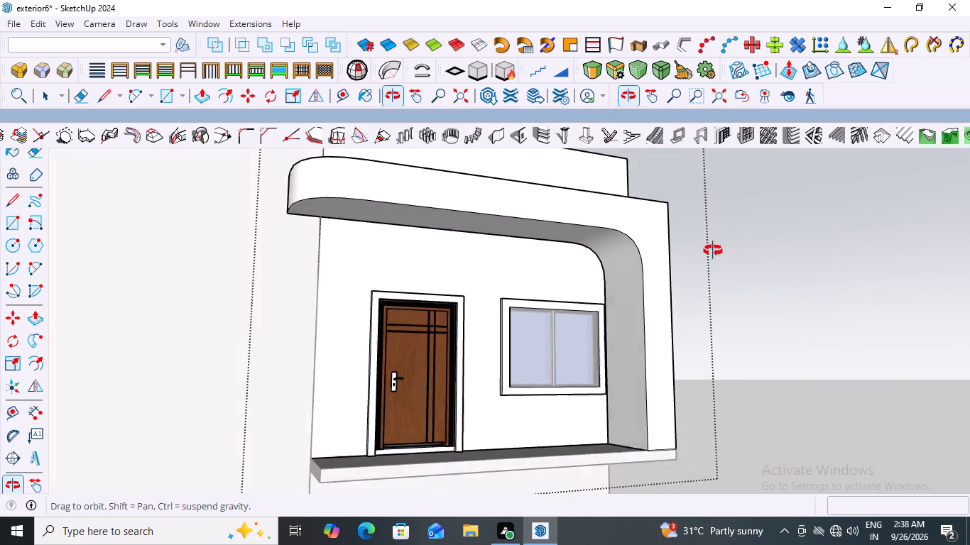
middle_drag(713, 251, 638, 287)
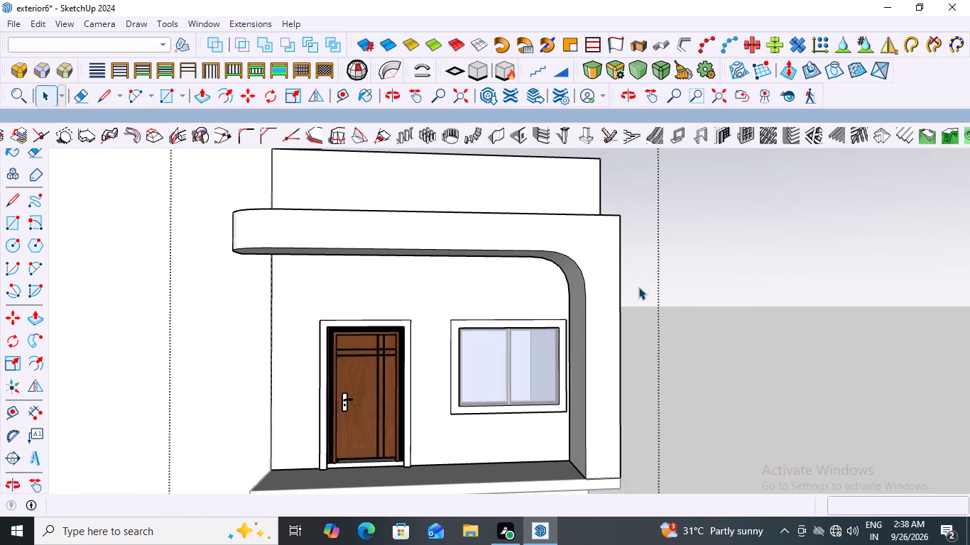
scroll(638, 287, down, 16)
middle_drag(674, 277, 664, 315)
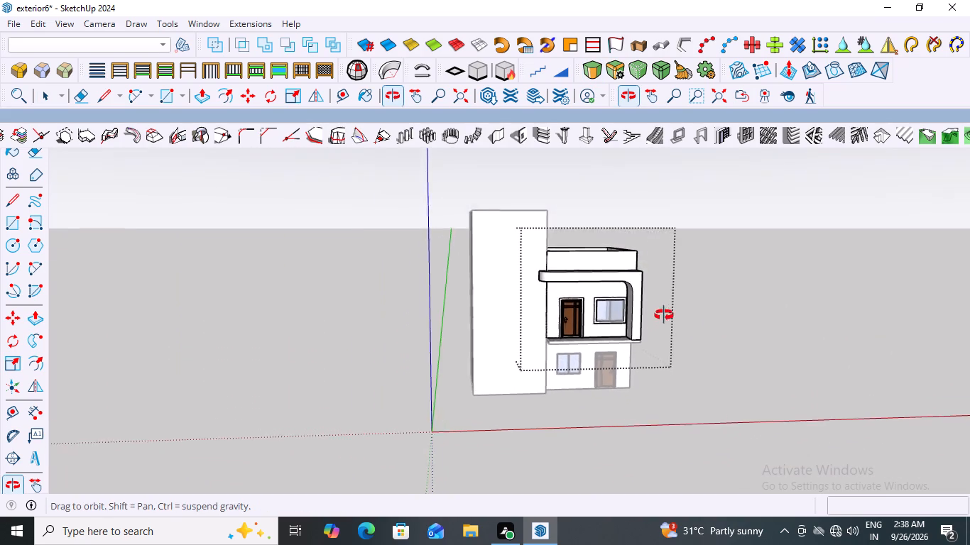
middle_drag(664, 315, 619, 292)
scroll(619, 293, up, 12)
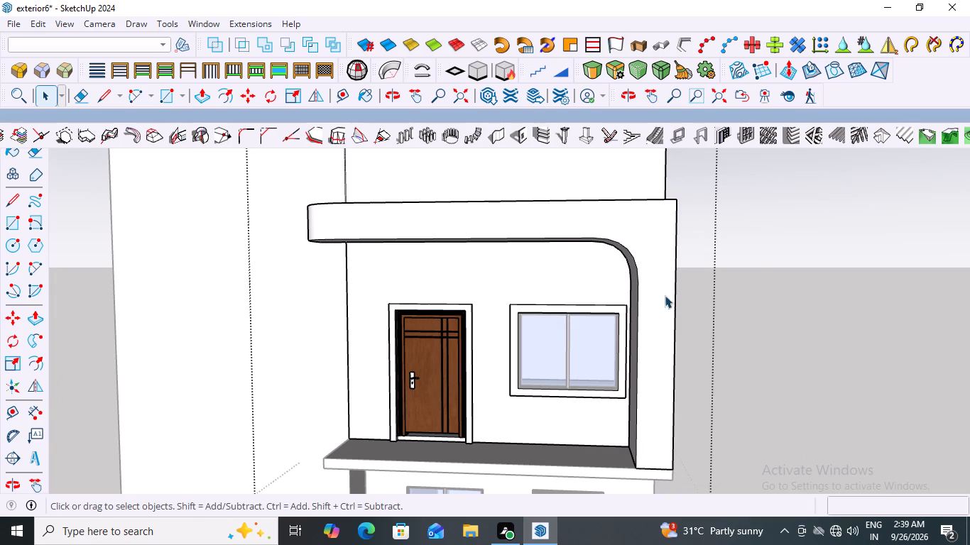
scroll(738, 246, down, 8)
middle_drag(731, 282, 797, 123)
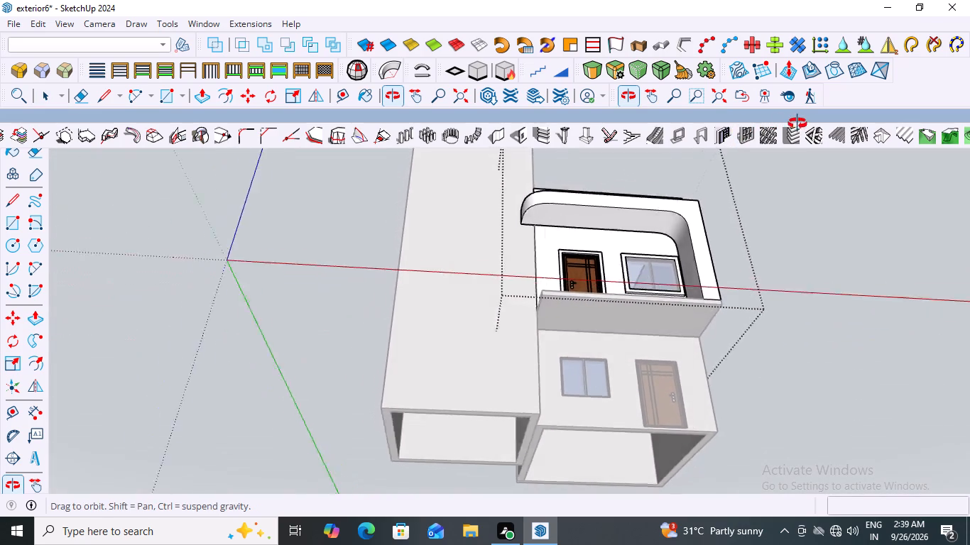
middle_drag(797, 123, 876, 198)
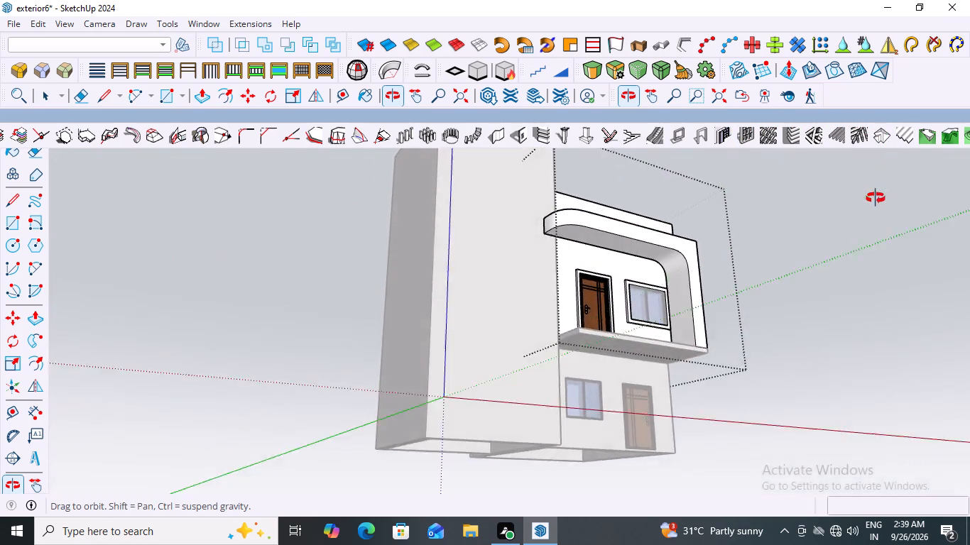
middle_drag(876, 198, 705, 318)
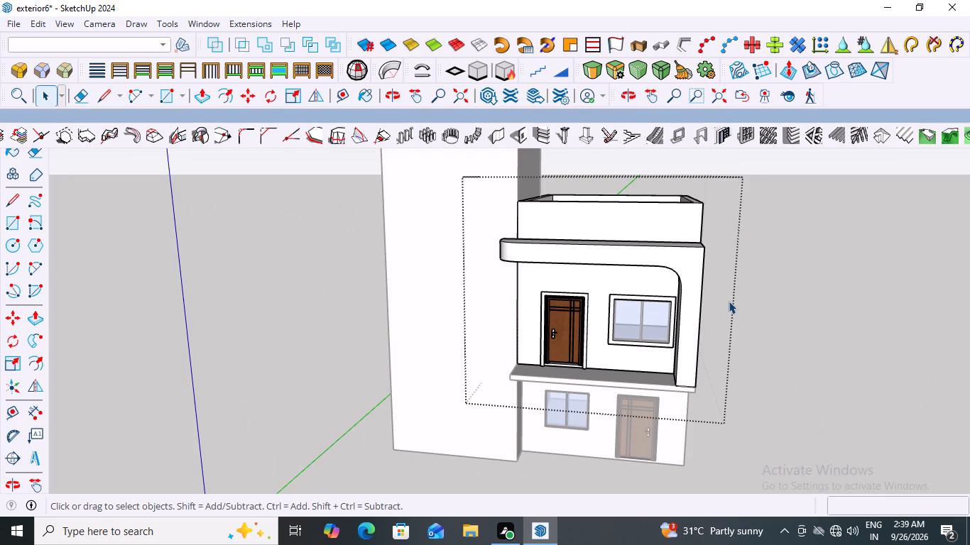
middle_drag(730, 293, 755, 356)
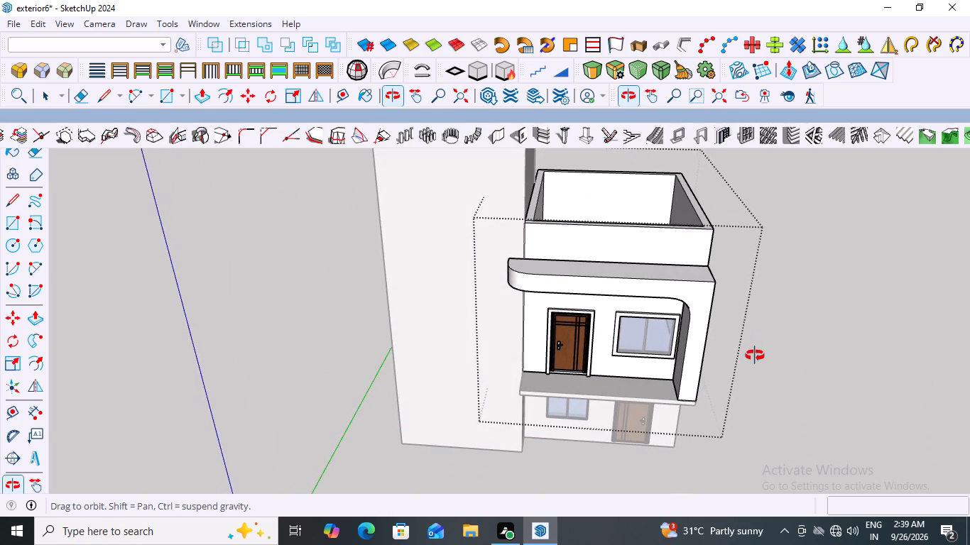
middle_drag(755, 356, 800, 420)
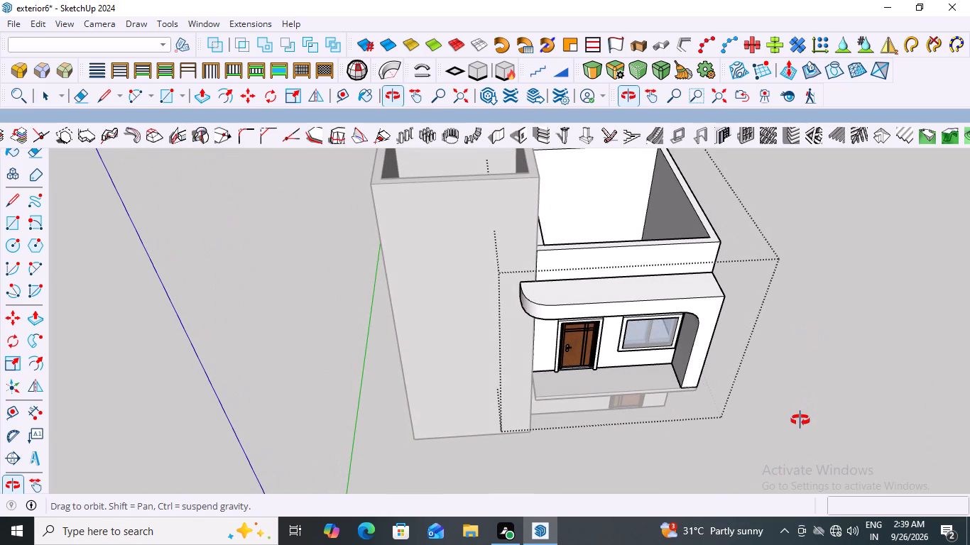
middle_drag(800, 420, 786, 392)
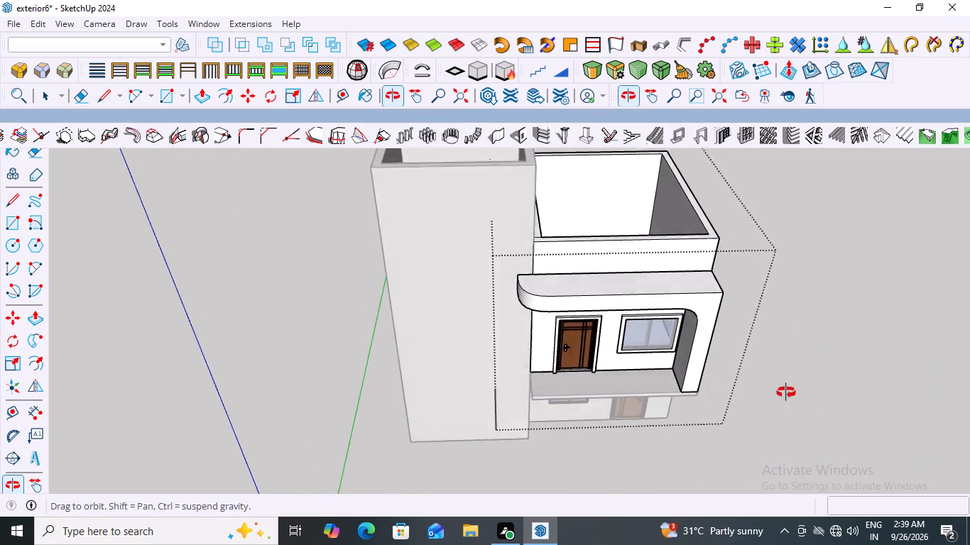
middle_drag(786, 392, 812, 132)
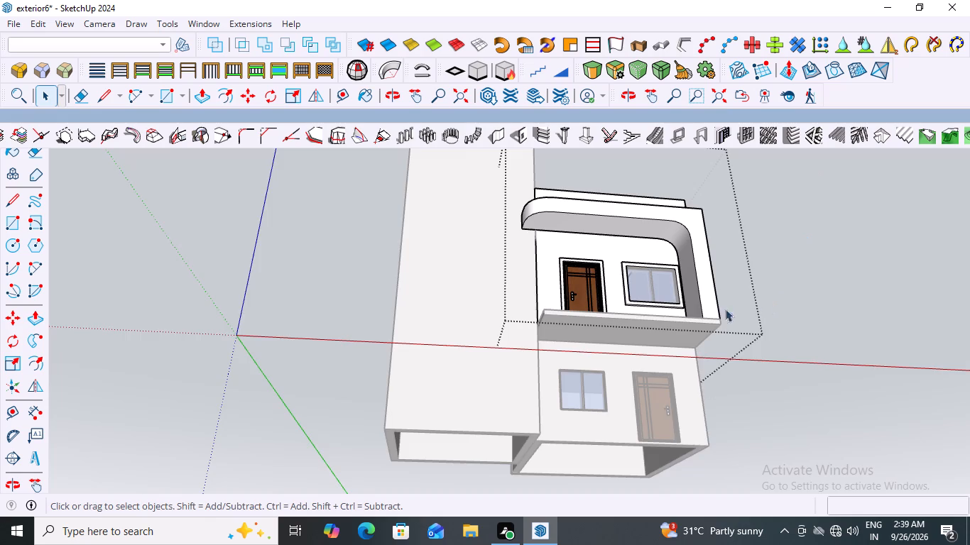
Examine the upper floor's side frame and balcony slab up close and from several angles.
scroll(702, 309, up, 3)
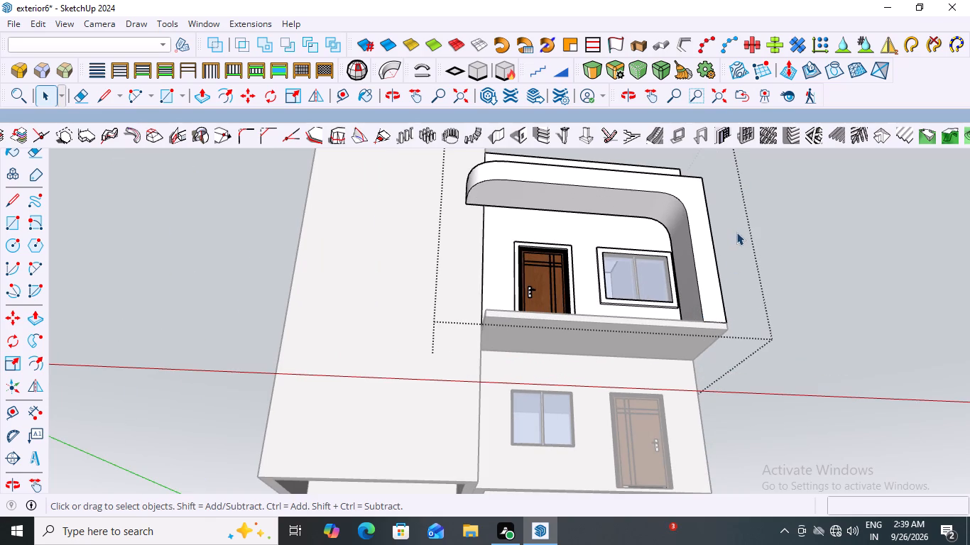
middle_drag(739, 233, 707, 362)
scroll(692, 380, up, 3)
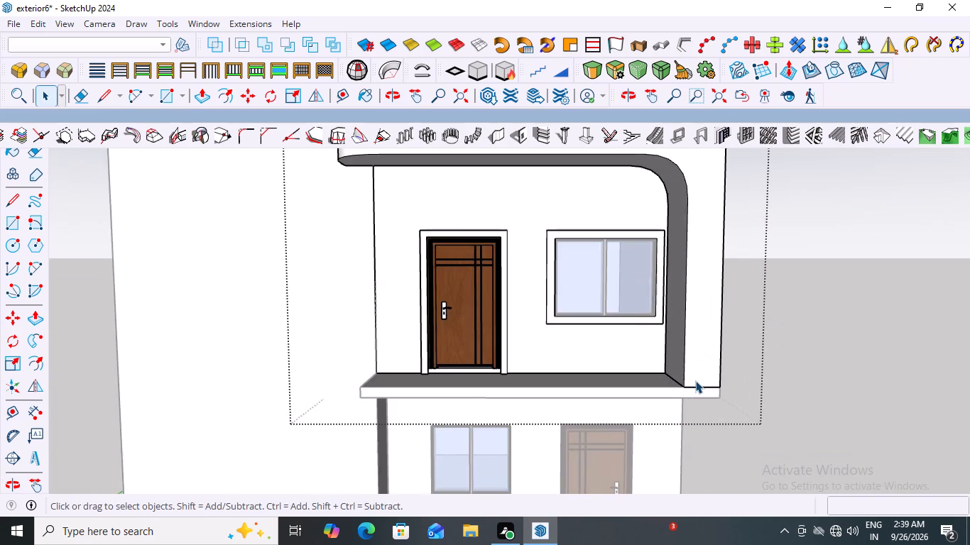
scroll(695, 380, up, 3)
scroll(788, 289, down, 8)
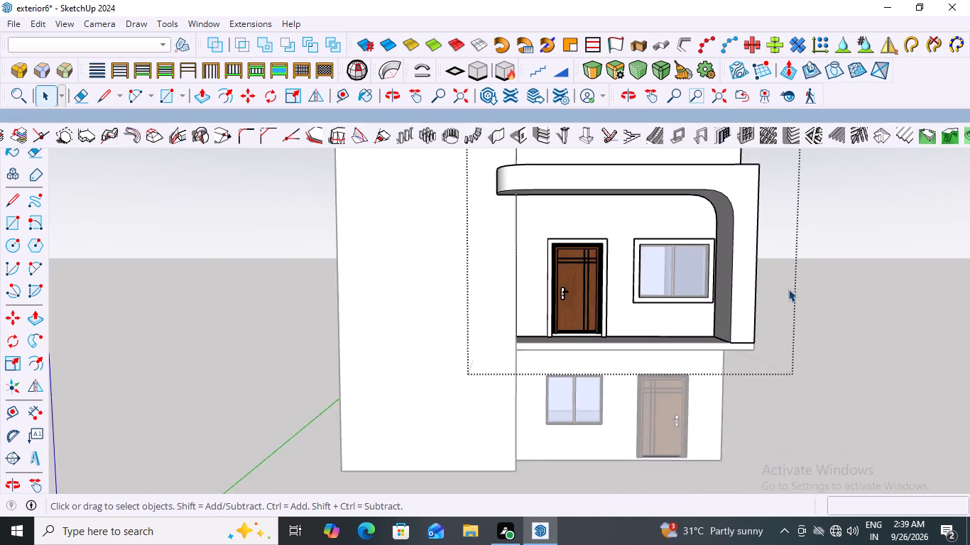
scroll(788, 289, down, 3)
middle_drag(797, 321, 860, 397)
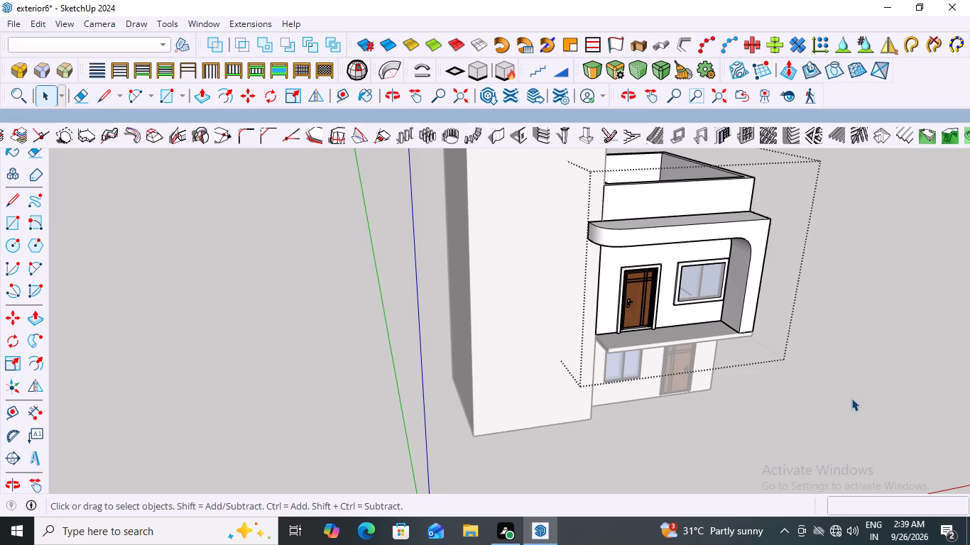
scroll(773, 359, up, 2)
middle_drag(776, 336, 680, 285)
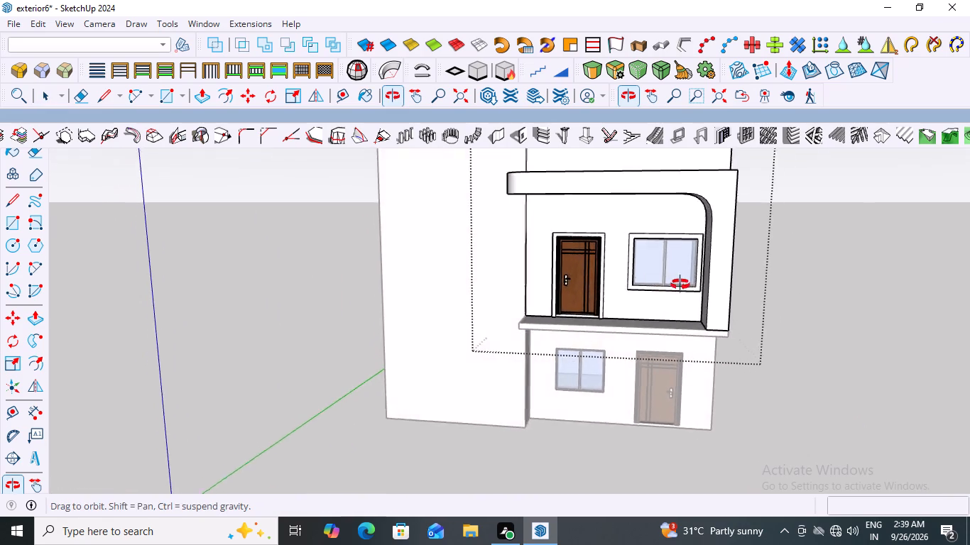
middle_drag(680, 285, 697, 288)
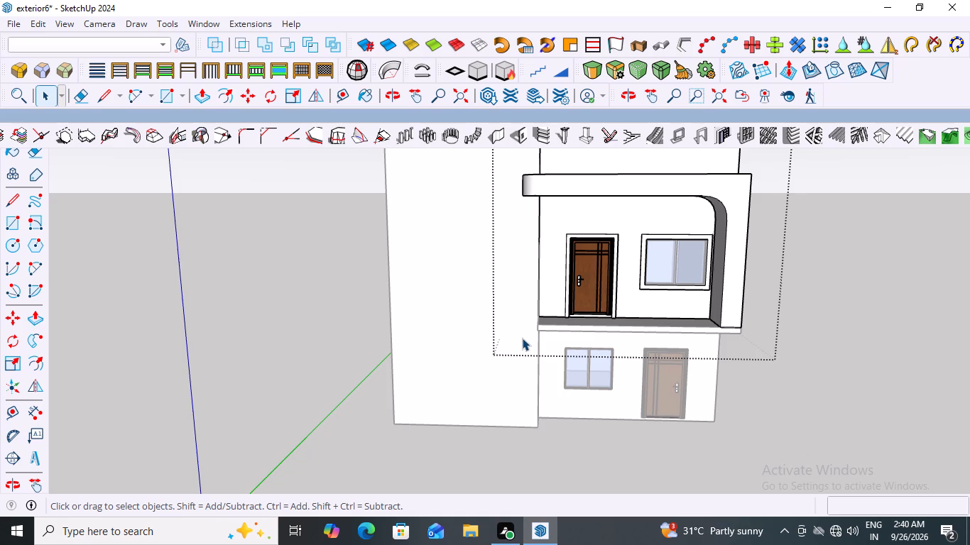
scroll(522, 338, down, 3)
middle_drag(753, 392, 696, 360)
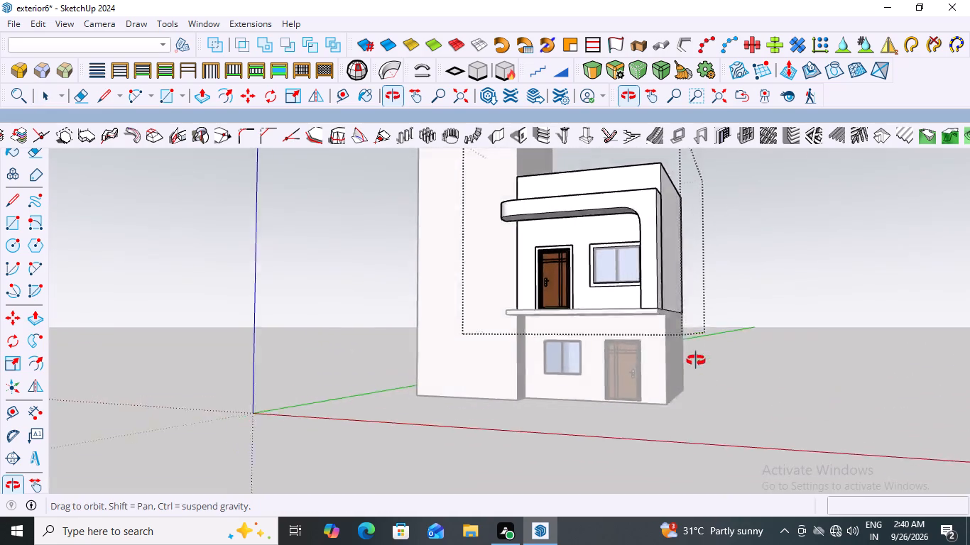
middle_drag(696, 360, 721, 246)
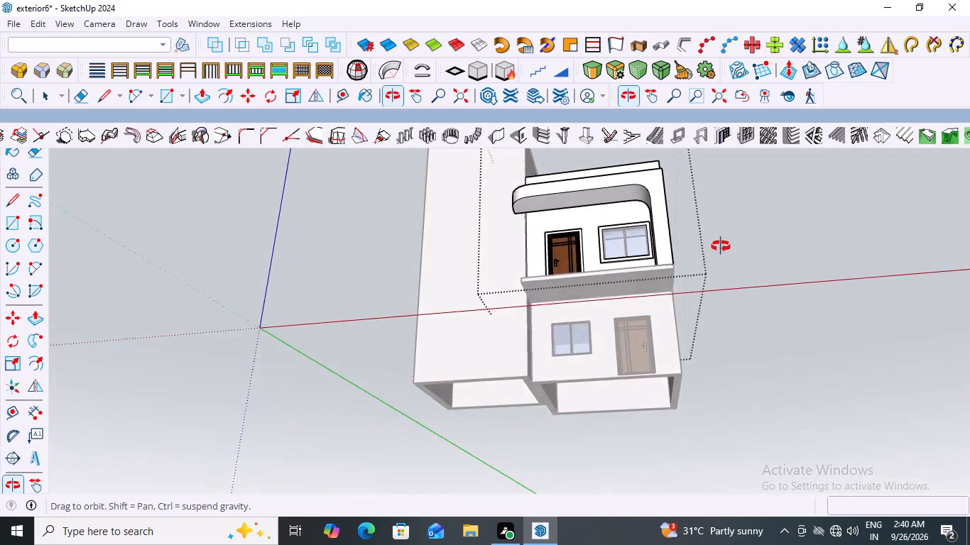
middle_drag(721, 246, 748, 440)
scroll(648, 351, up, 4)
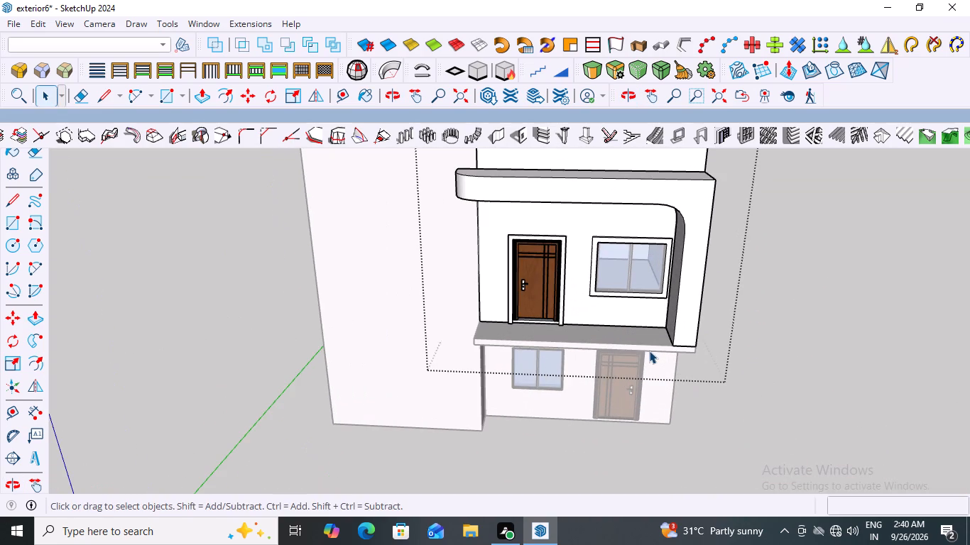
Draw a rectangle about 16' 9" by 3' 5 5/8" over the upper-floor balcony slab, from the wall corner to the side frame's outer front corner.
scroll(560, 324, up, 7)
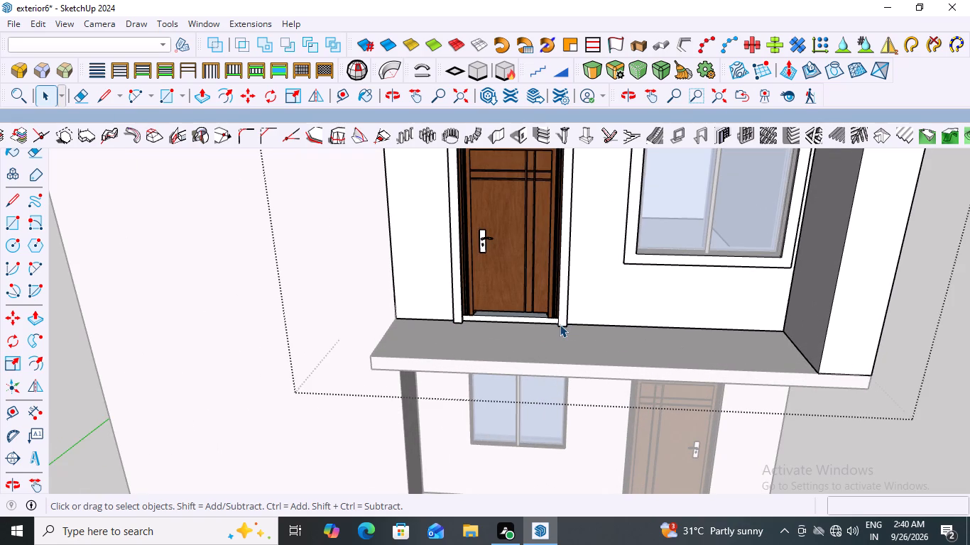
middle_drag(762, 375, 751, 366)
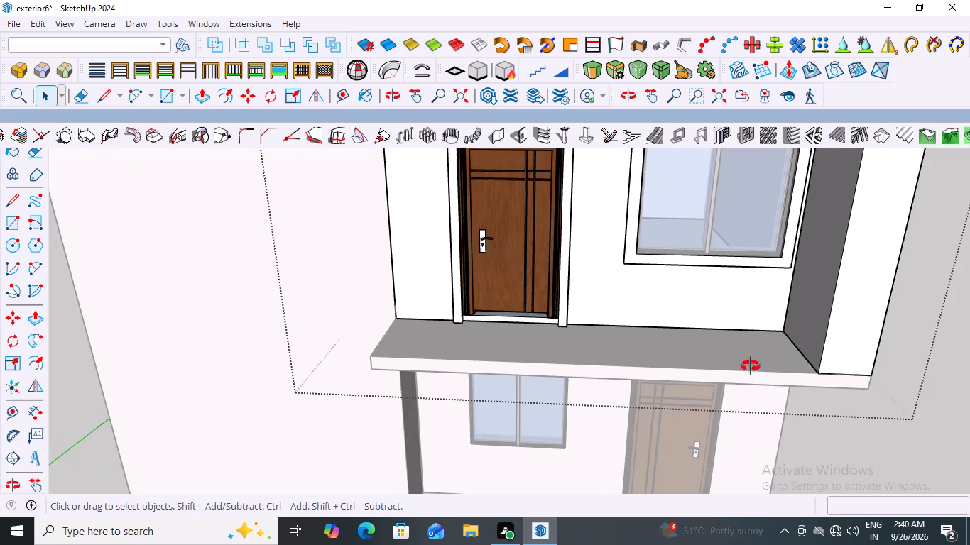
middle_drag(751, 366, 445, 287)
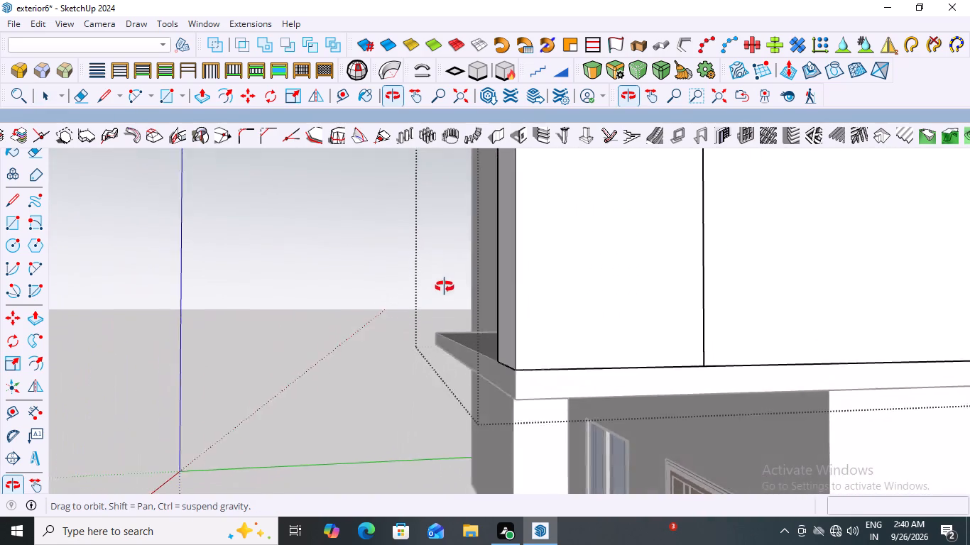
middle_drag(445, 287, 820, 403)
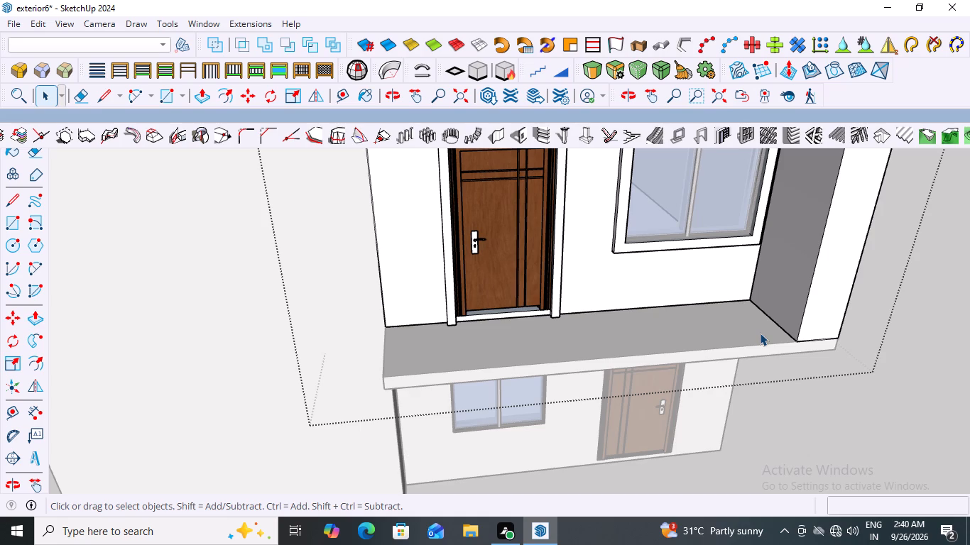
key(r)
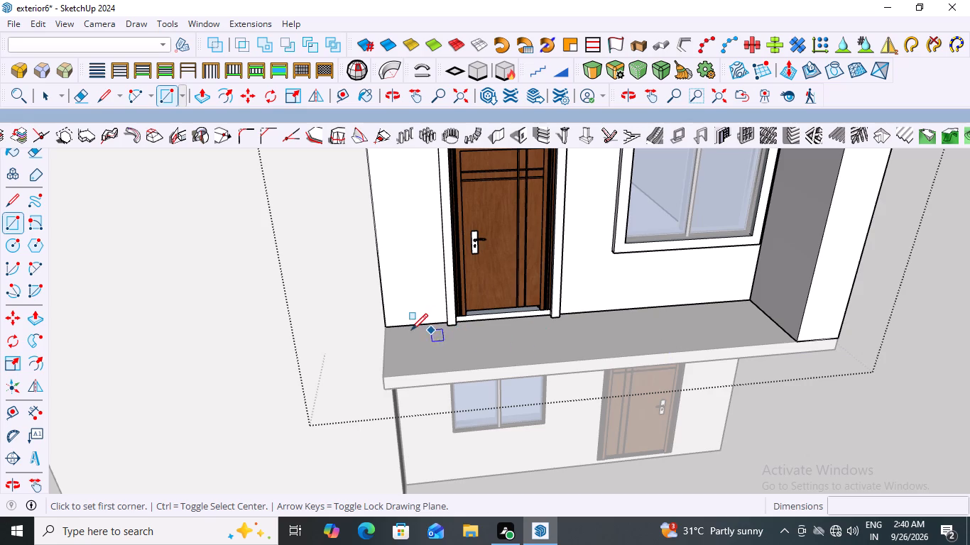
double_click(384, 327)
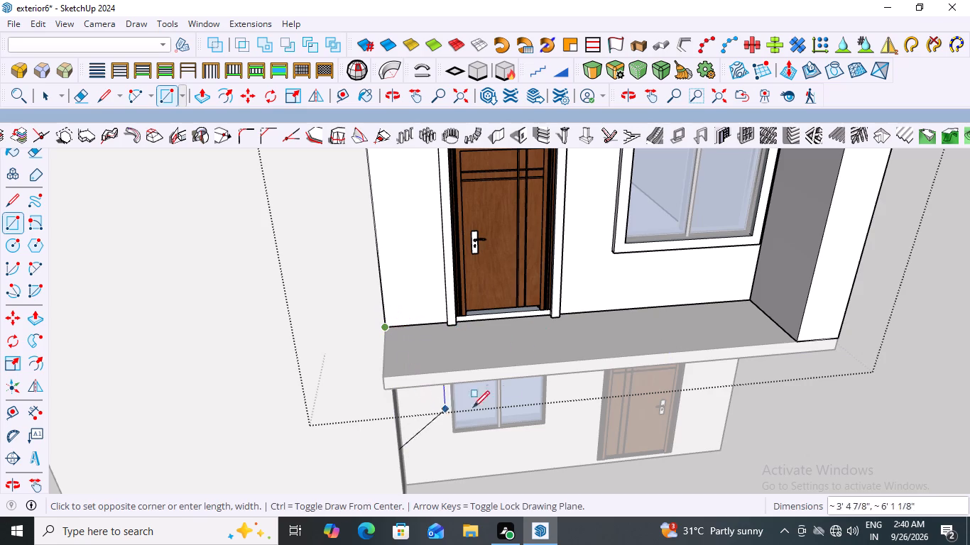
click(837, 338)
Push/Pull the new rectangle on the balcony slab vertically to build up the balcony.
scroll(736, 395, down, 7)
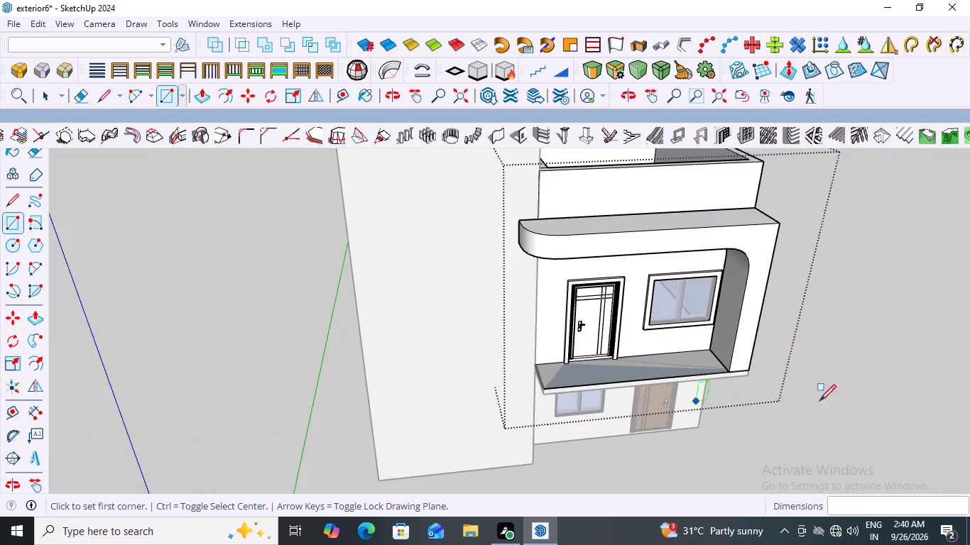
middle_drag(830, 396, 731, 363)
key(space)
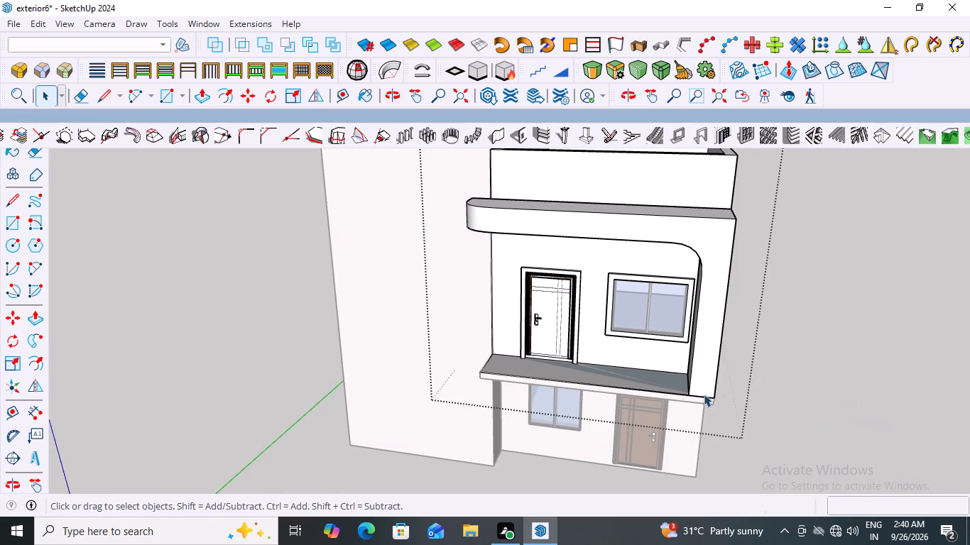
click(648, 380)
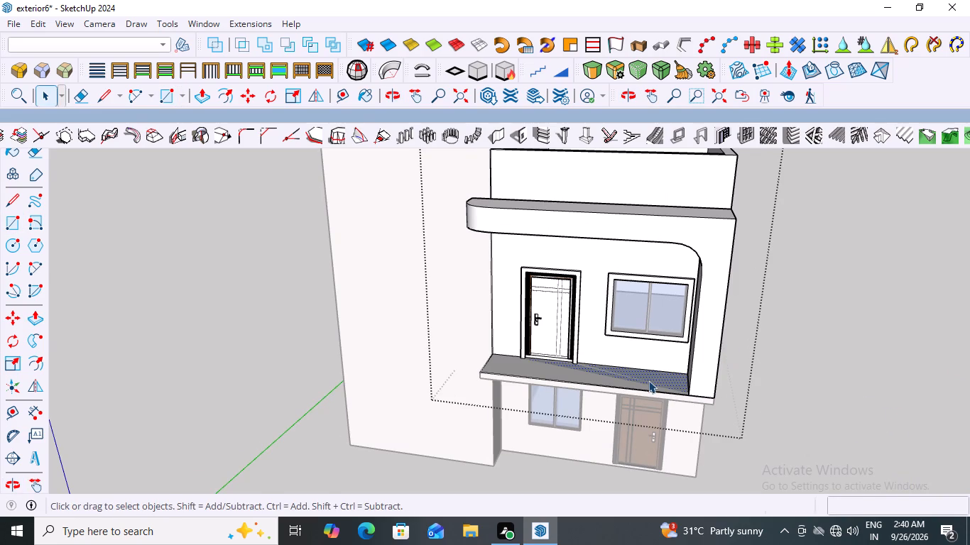
key(p)
click(655, 380)
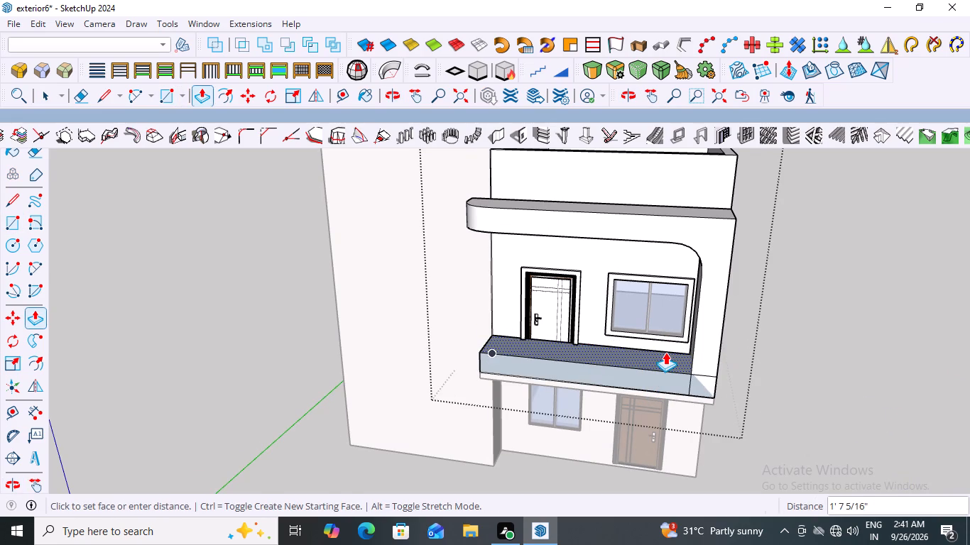
scroll(665, 352, down, 2)
middle_drag(665, 352, 659, 292)
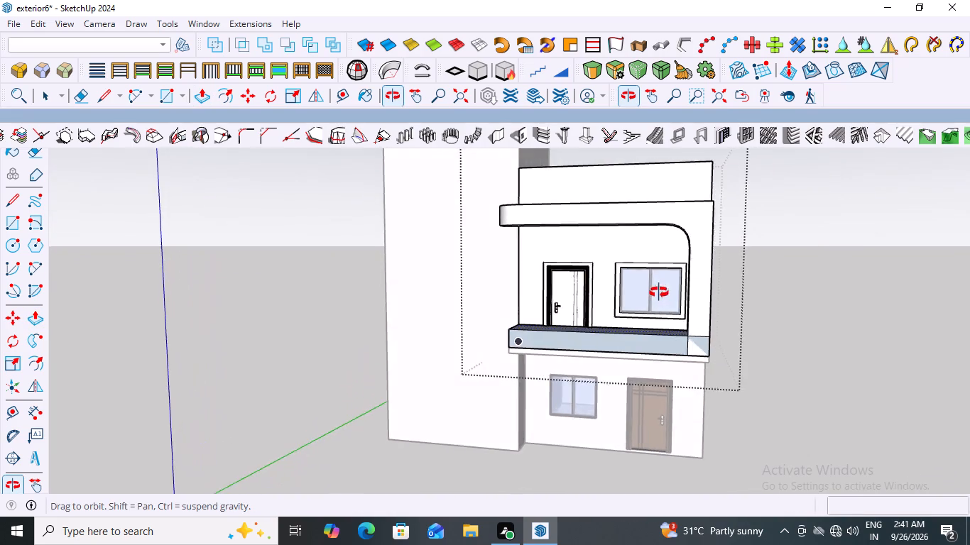
middle_drag(659, 292, 778, 277)
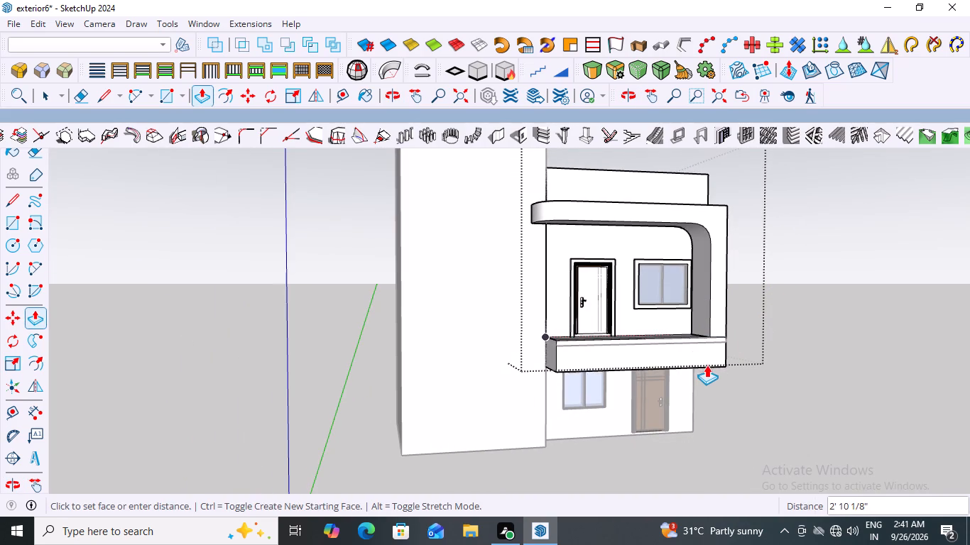
scroll(707, 365, up, 10)
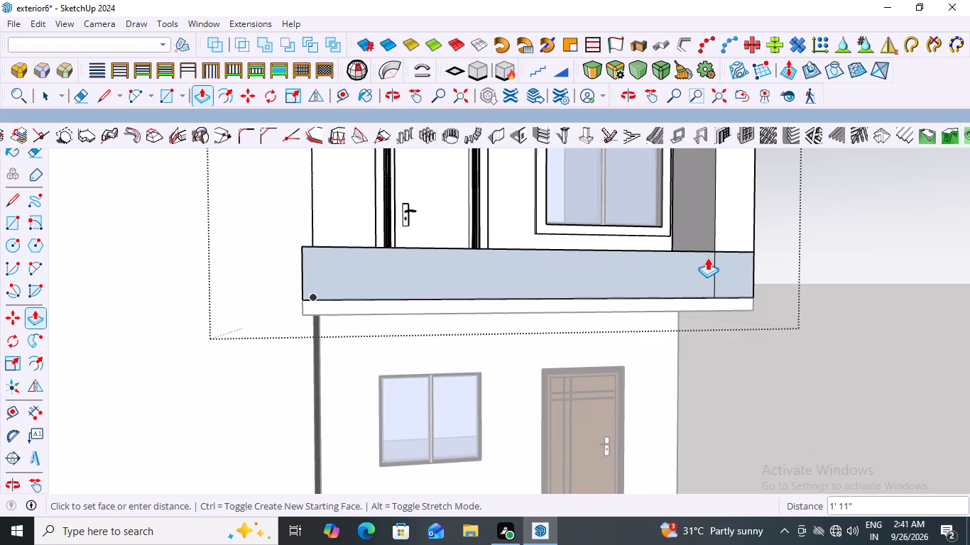
scroll(707, 267, down, 6)
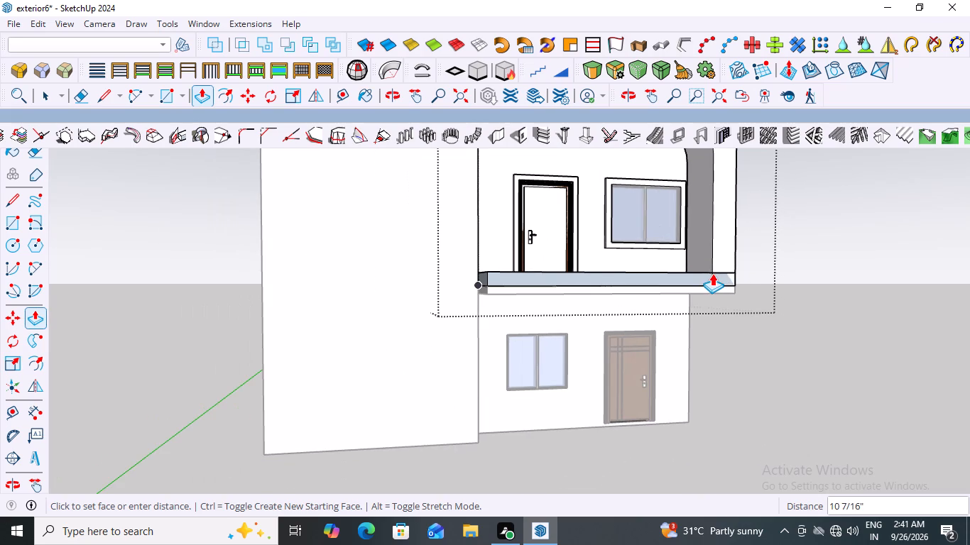
scroll(712, 273, down, 6)
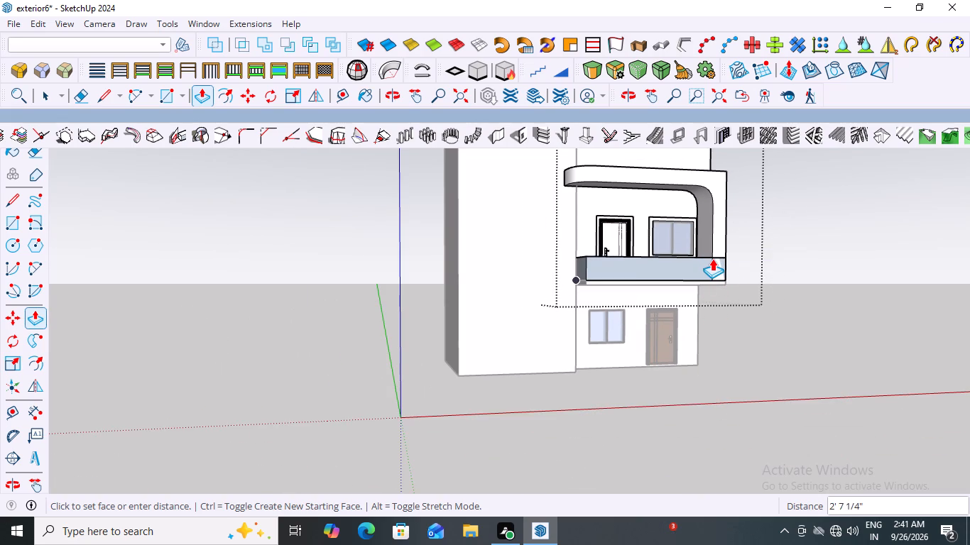
scroll(712, 258, up, 3)
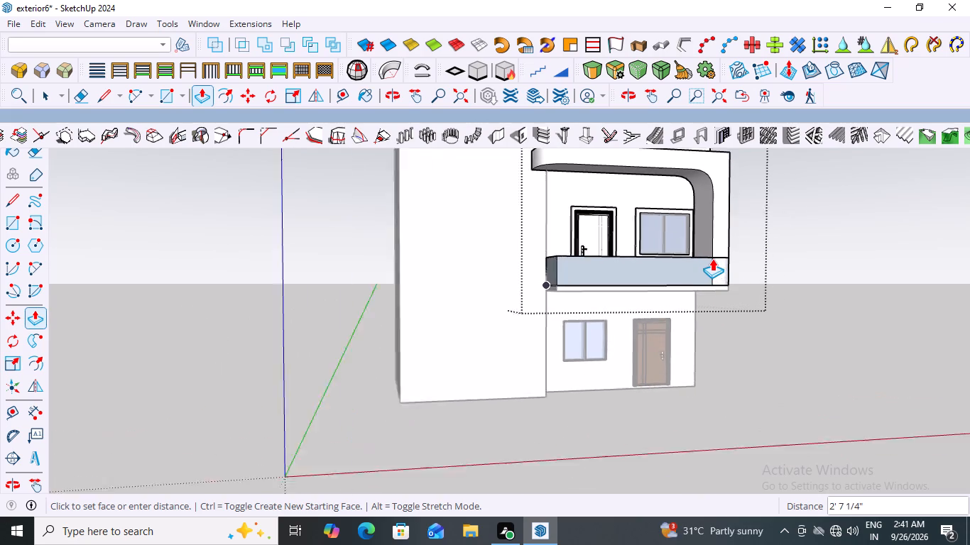
middle_drag(715, 264, 666, 303)
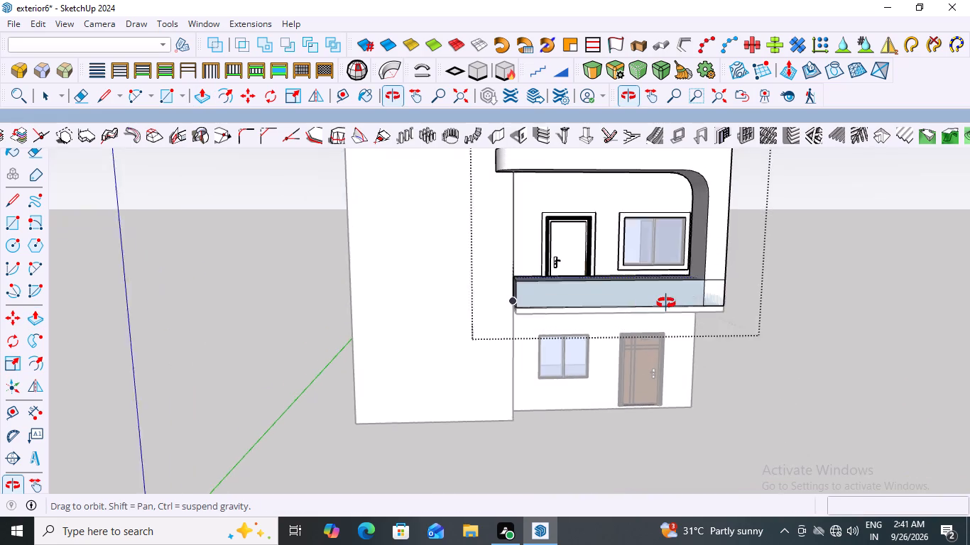
middle_drag(666, 303, 669, 302)
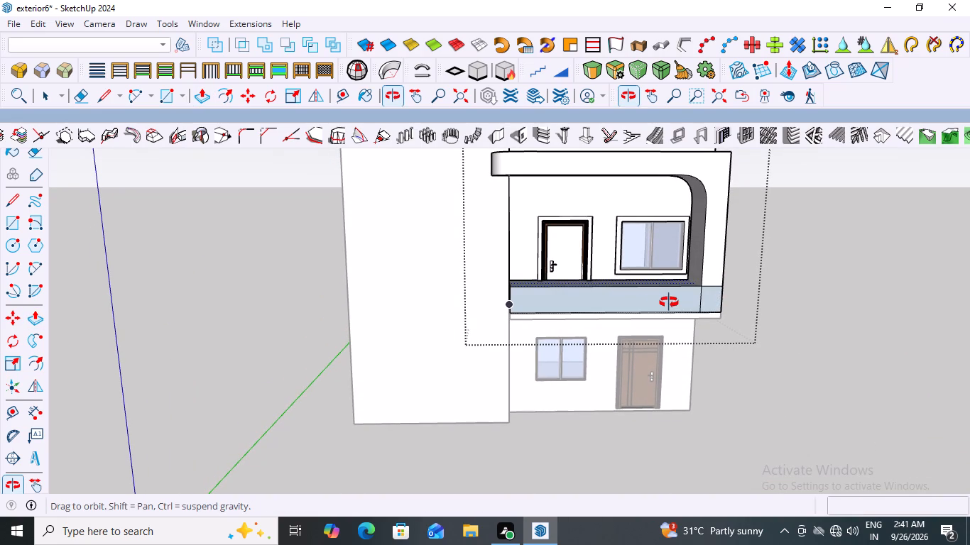
middle_drag(669, 302, 670, 302)
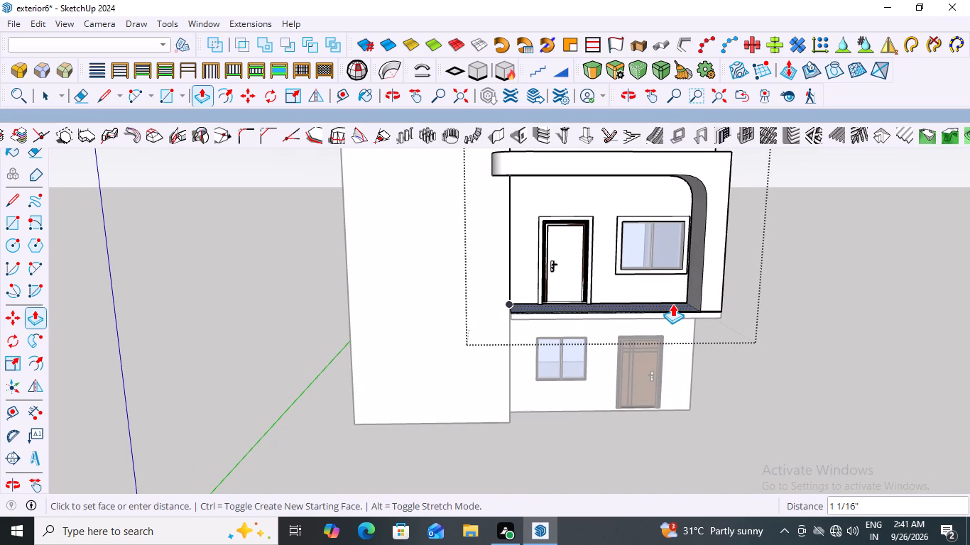
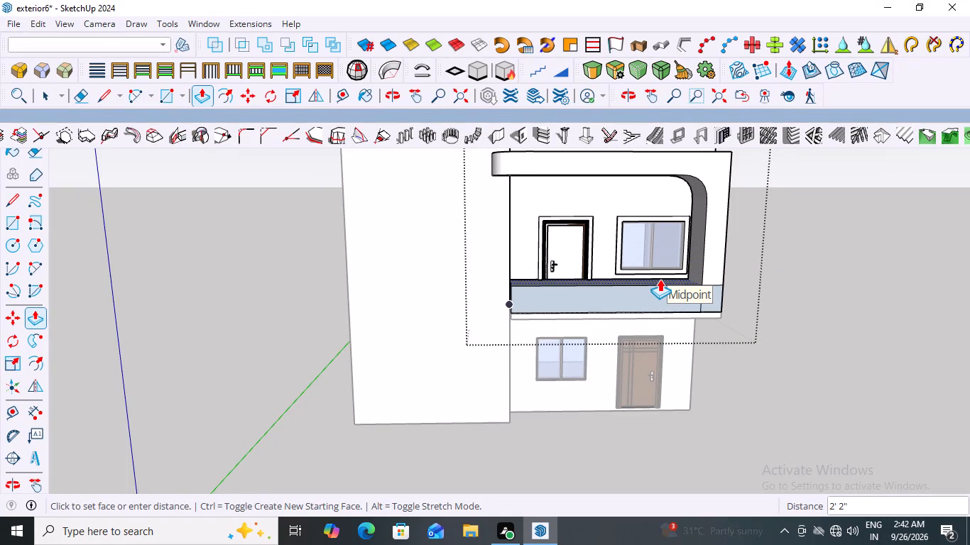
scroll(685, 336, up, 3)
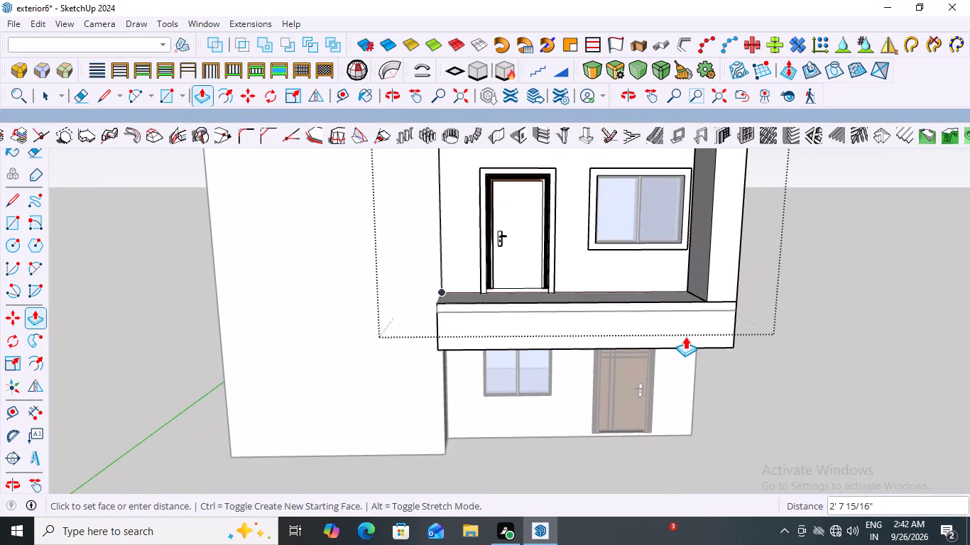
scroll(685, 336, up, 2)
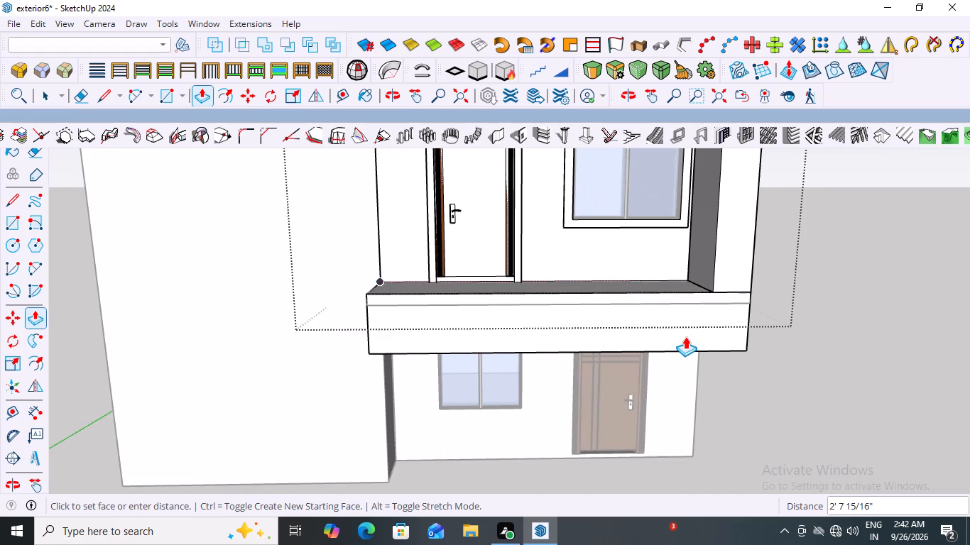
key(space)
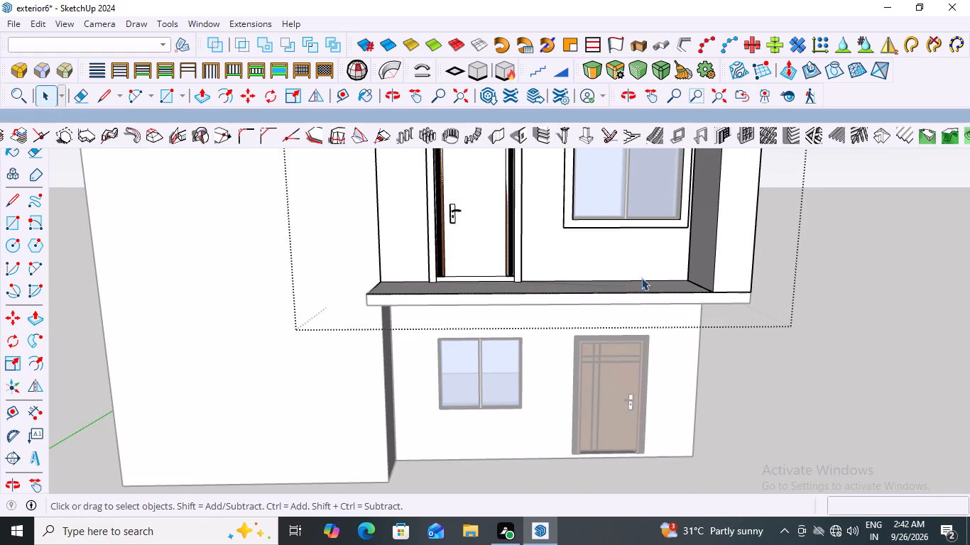
Examine the upper-floor balcony slab and the door's base from below, from the front and from above.
scroll(642, 283, down, 3)
middle_drag(756, 307, 716, 153)
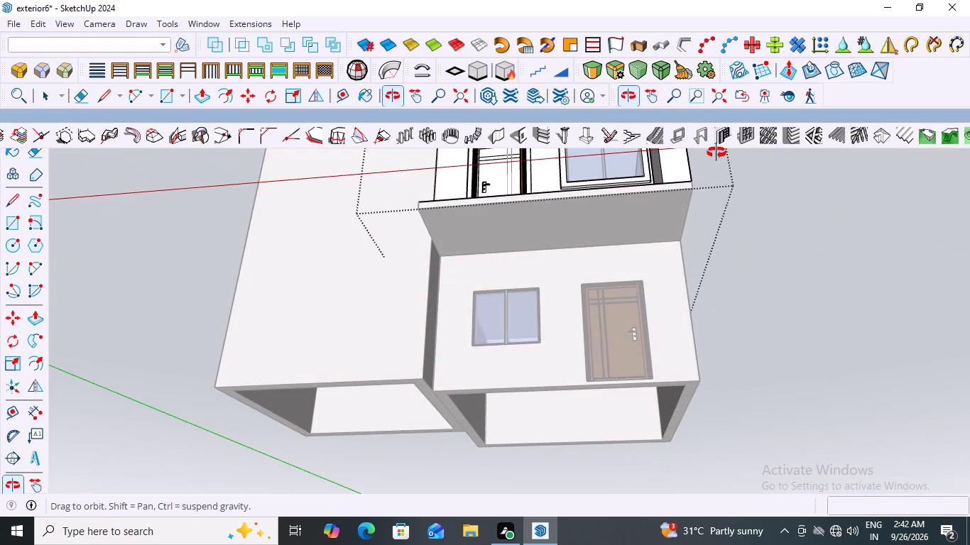
middle_drag(716, 153, 743, 217)
scroll(551, 240, up, 3)
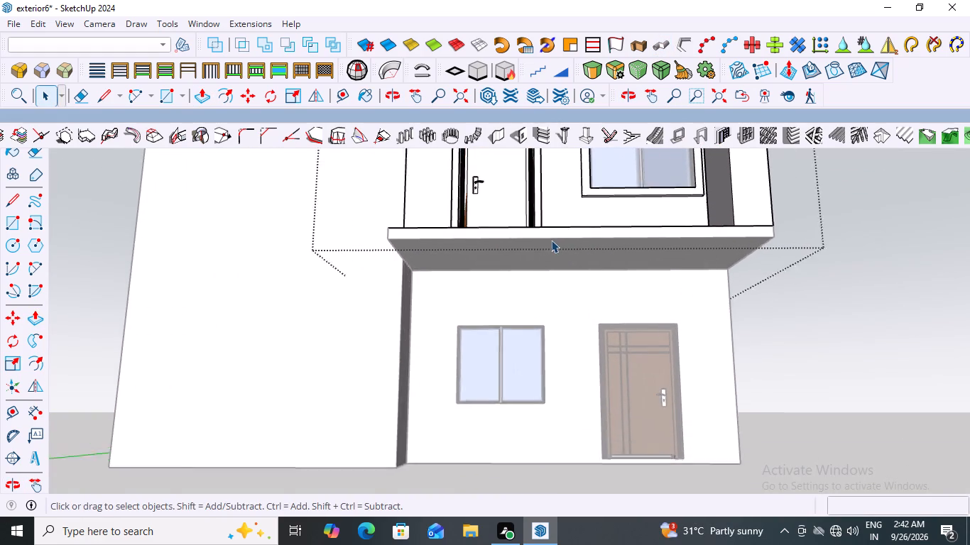
scroll(551, 240, up, 1)
middle_drag(522, 224, 577, 299)
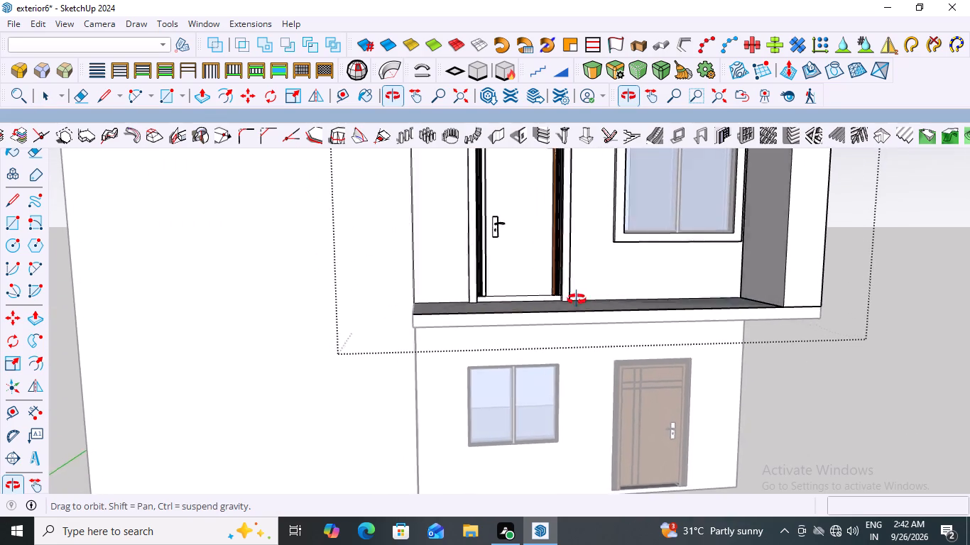
middle_drag(577, 299, 522, 356)
scroll(577, 149, down, 1)
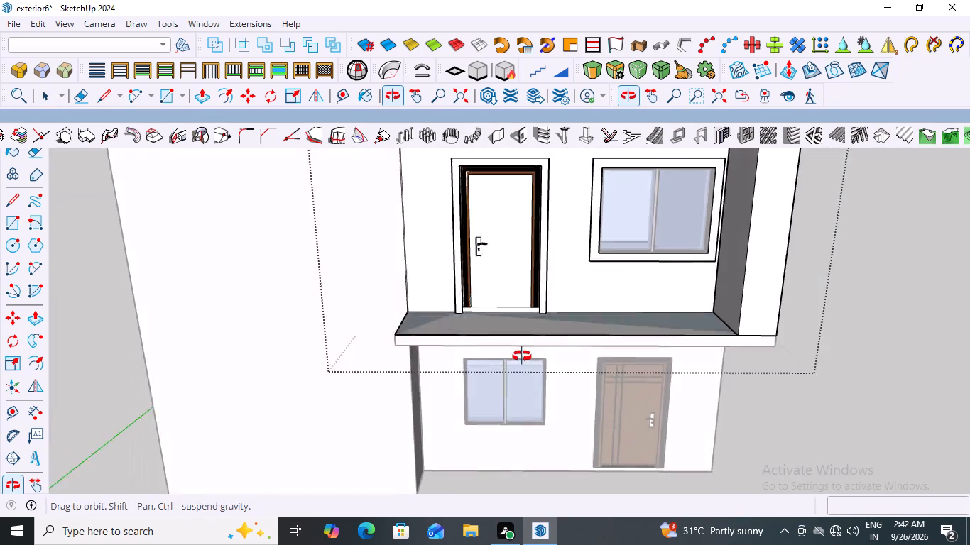
middle_drag(522, 356, 518, 380)
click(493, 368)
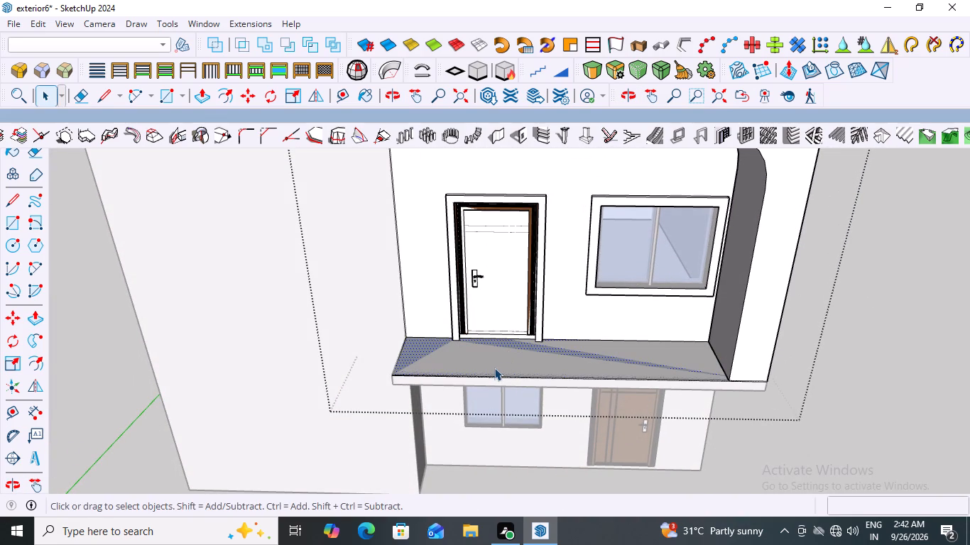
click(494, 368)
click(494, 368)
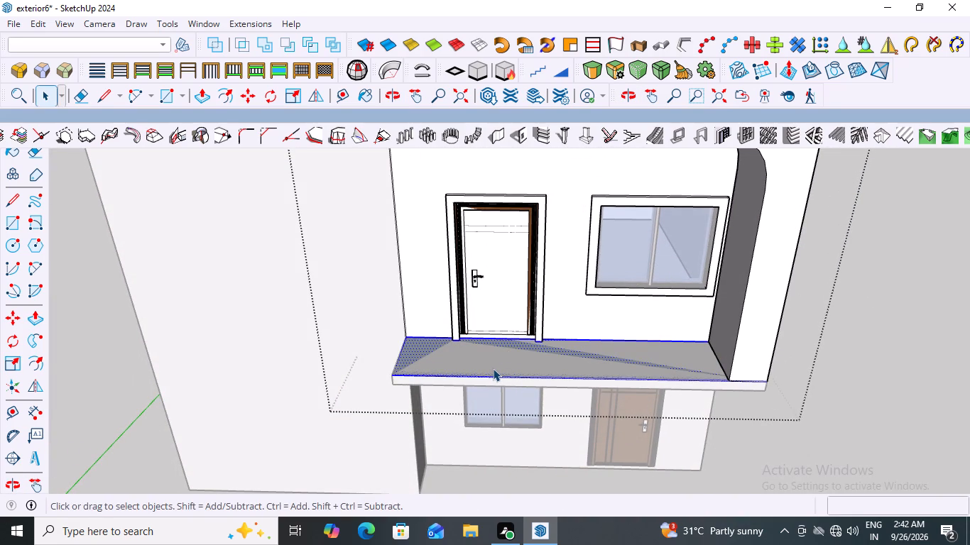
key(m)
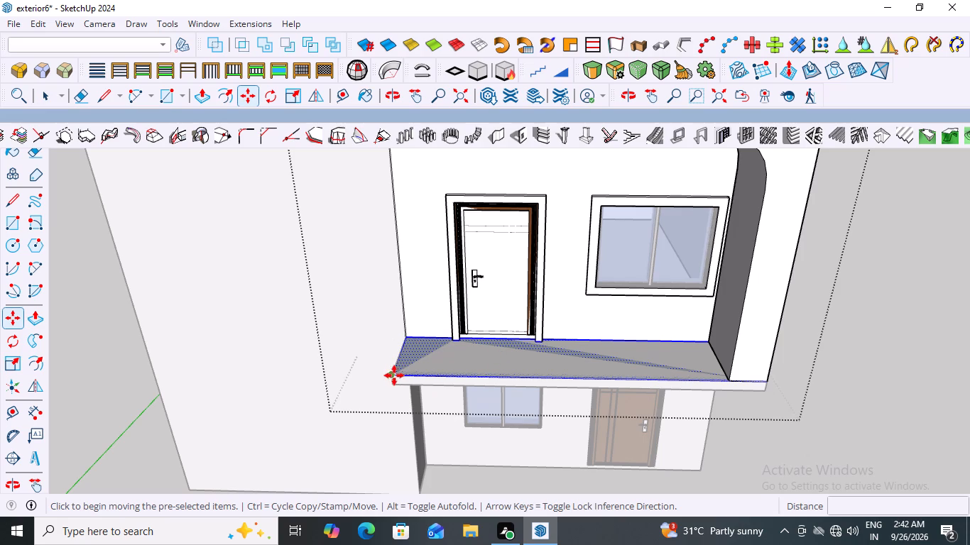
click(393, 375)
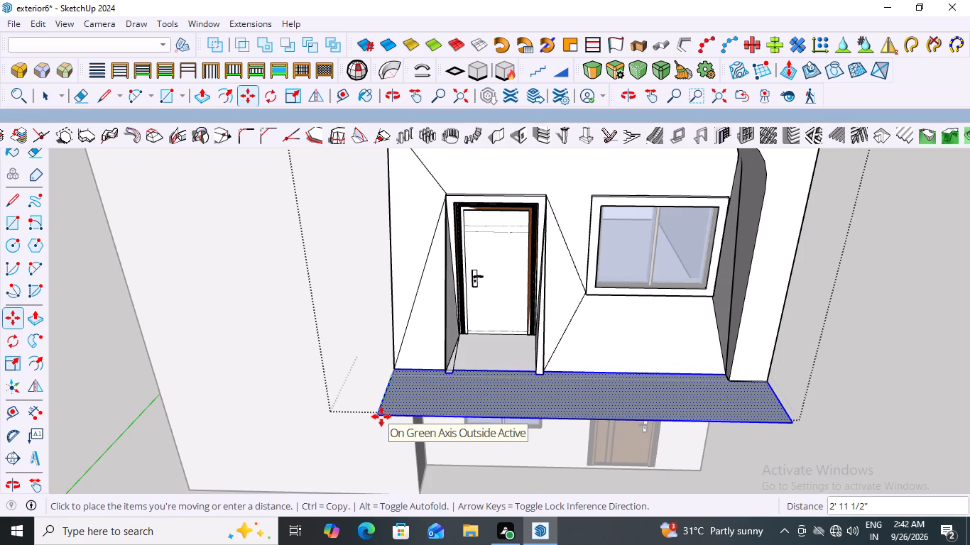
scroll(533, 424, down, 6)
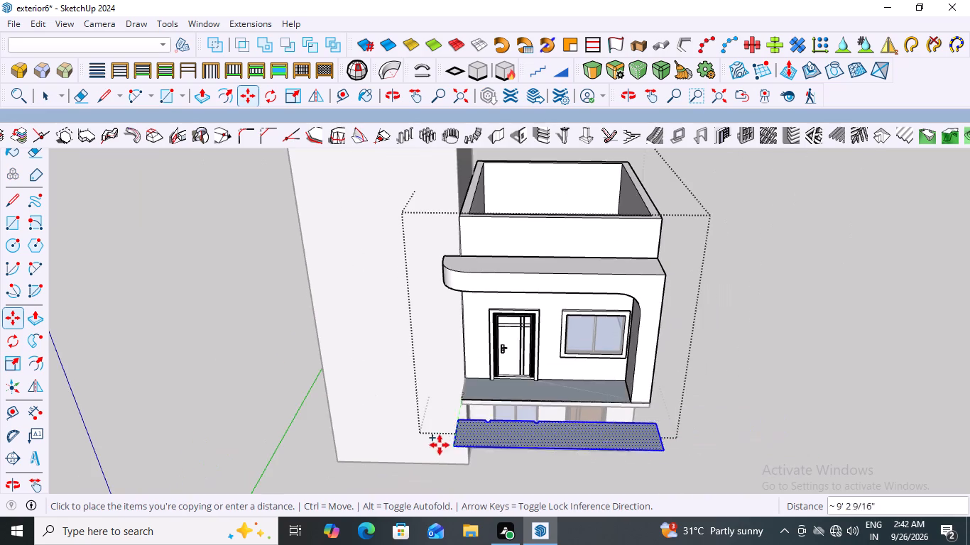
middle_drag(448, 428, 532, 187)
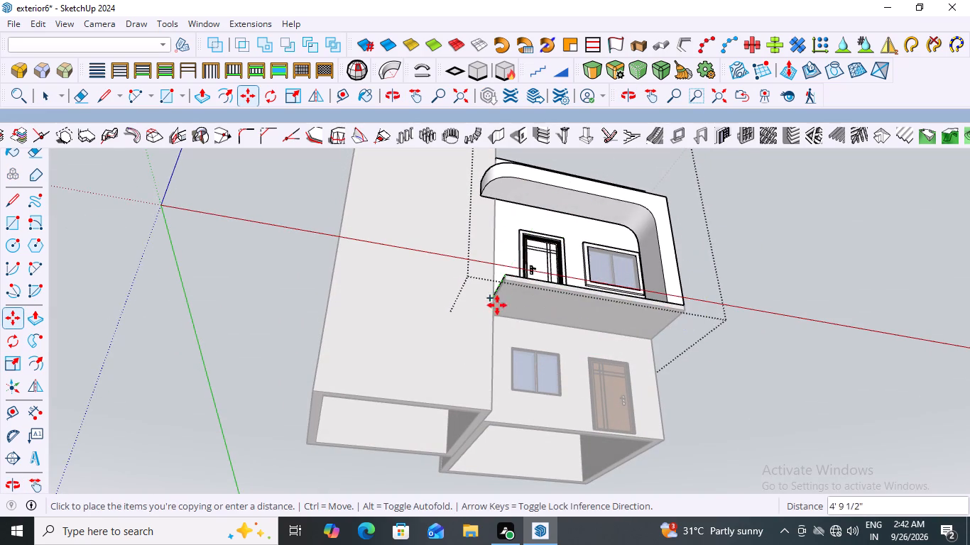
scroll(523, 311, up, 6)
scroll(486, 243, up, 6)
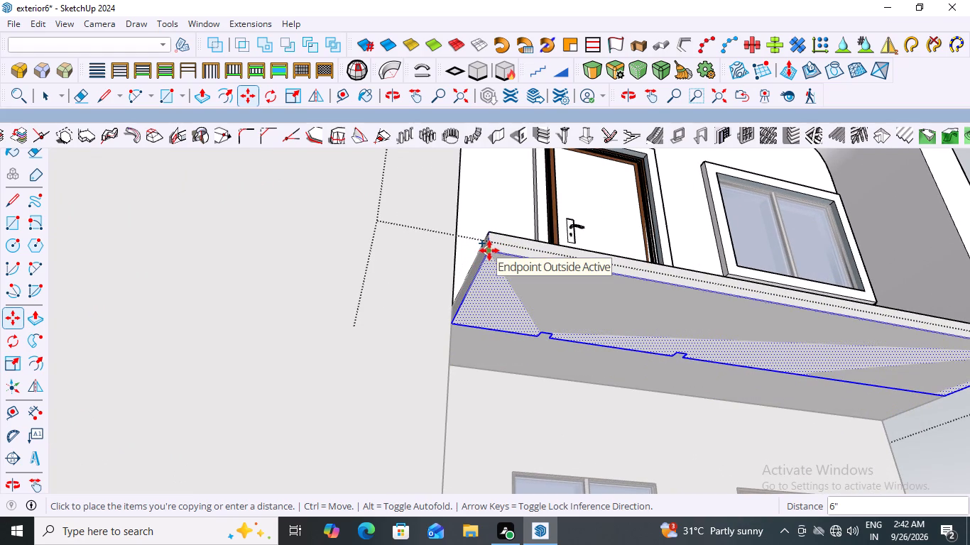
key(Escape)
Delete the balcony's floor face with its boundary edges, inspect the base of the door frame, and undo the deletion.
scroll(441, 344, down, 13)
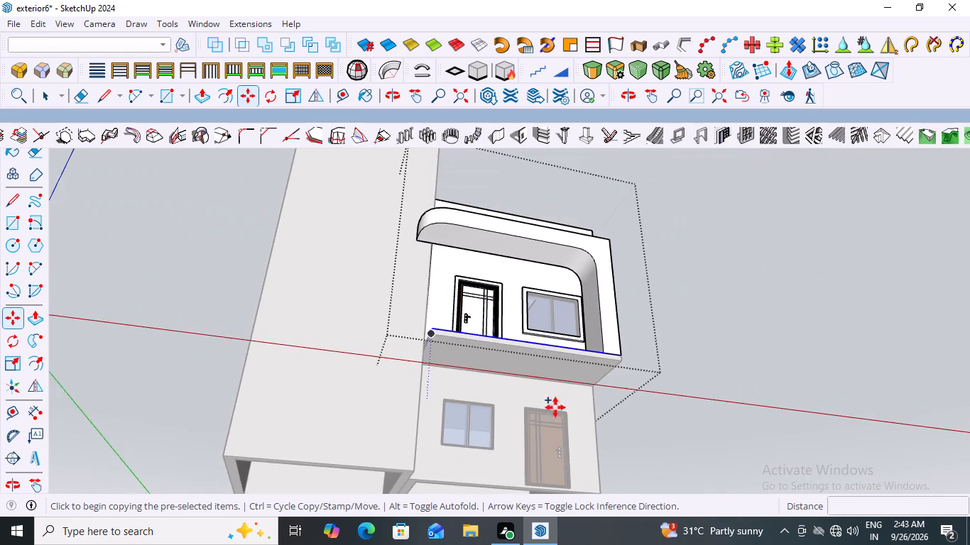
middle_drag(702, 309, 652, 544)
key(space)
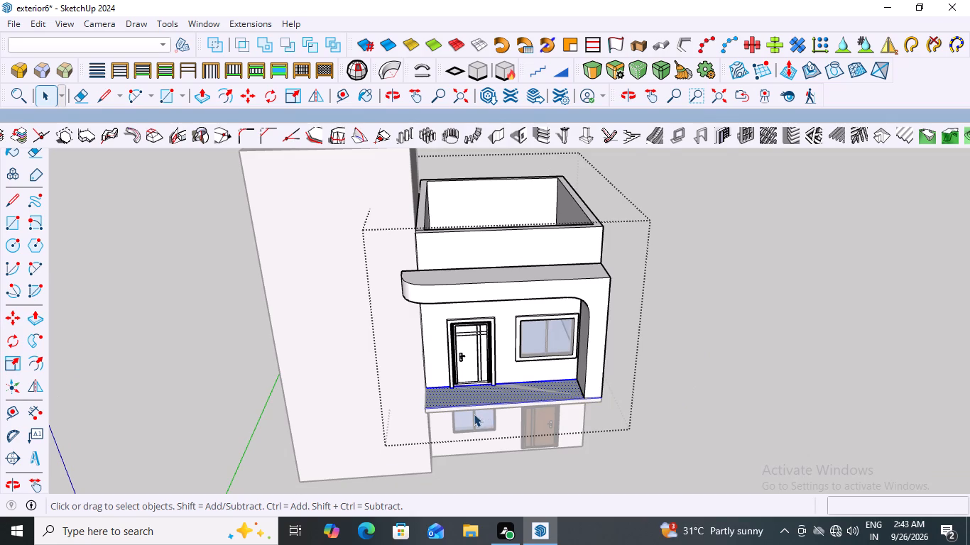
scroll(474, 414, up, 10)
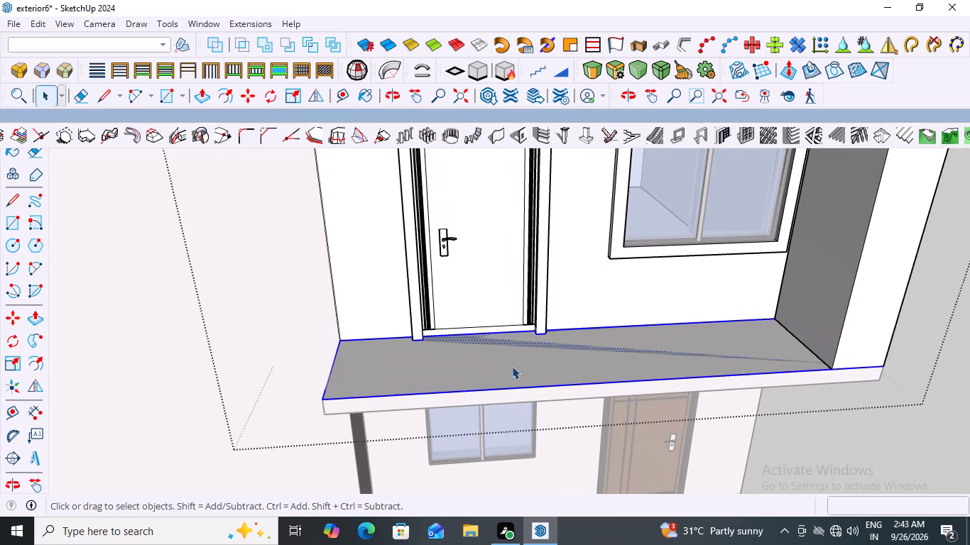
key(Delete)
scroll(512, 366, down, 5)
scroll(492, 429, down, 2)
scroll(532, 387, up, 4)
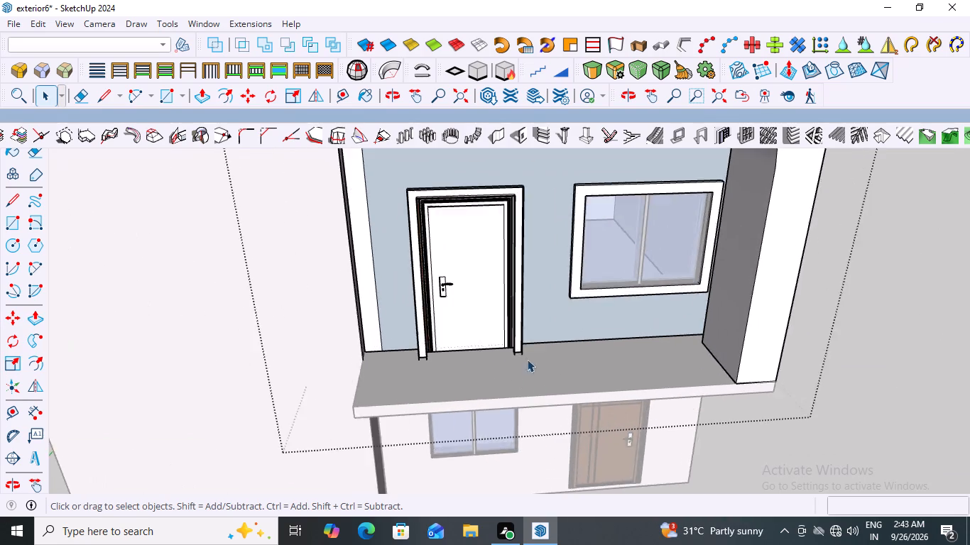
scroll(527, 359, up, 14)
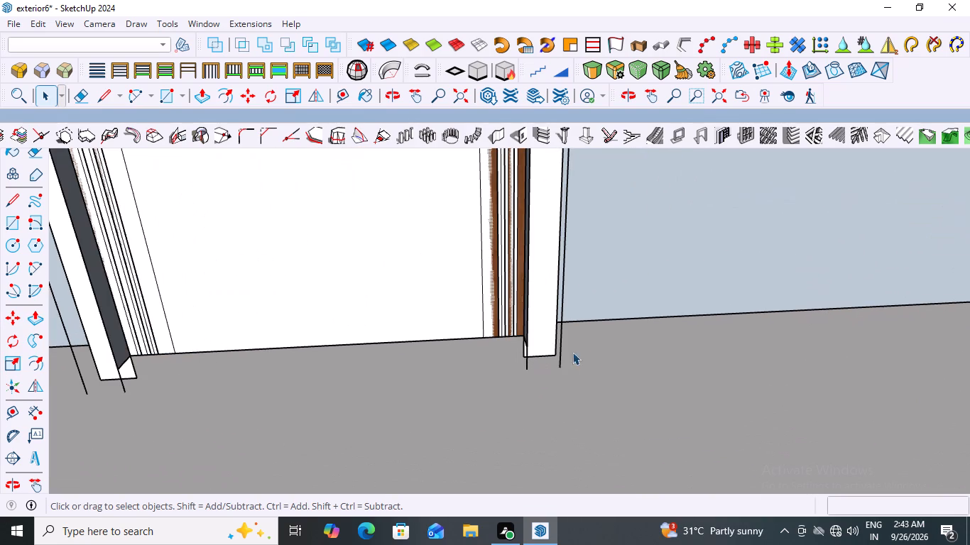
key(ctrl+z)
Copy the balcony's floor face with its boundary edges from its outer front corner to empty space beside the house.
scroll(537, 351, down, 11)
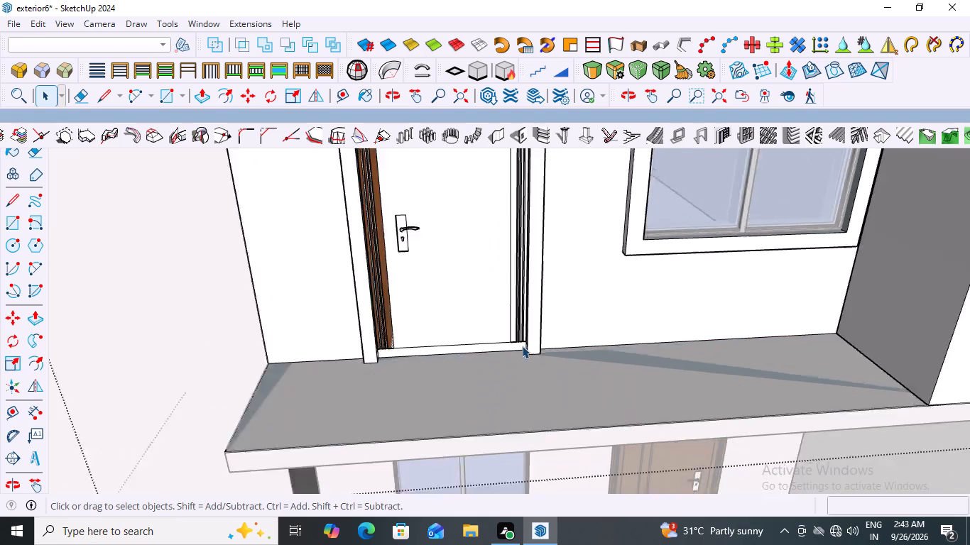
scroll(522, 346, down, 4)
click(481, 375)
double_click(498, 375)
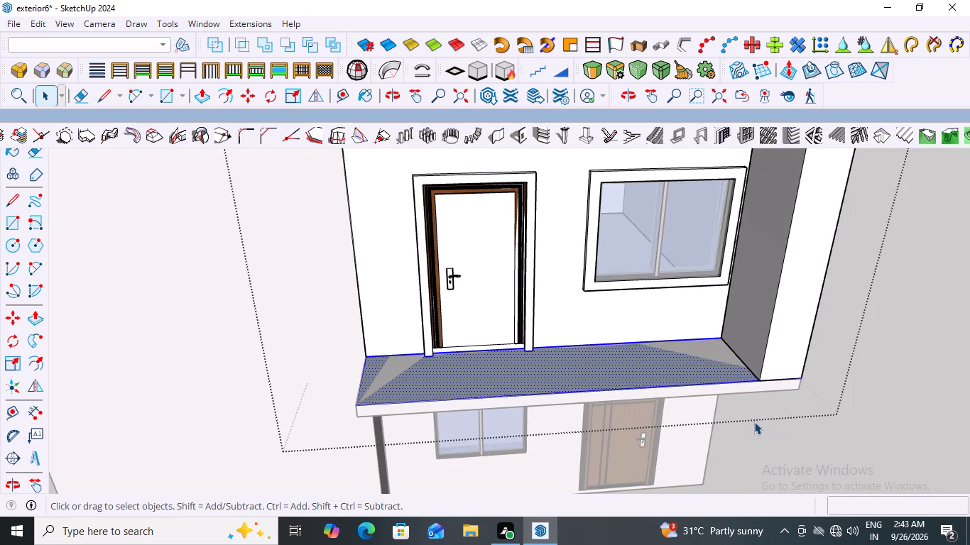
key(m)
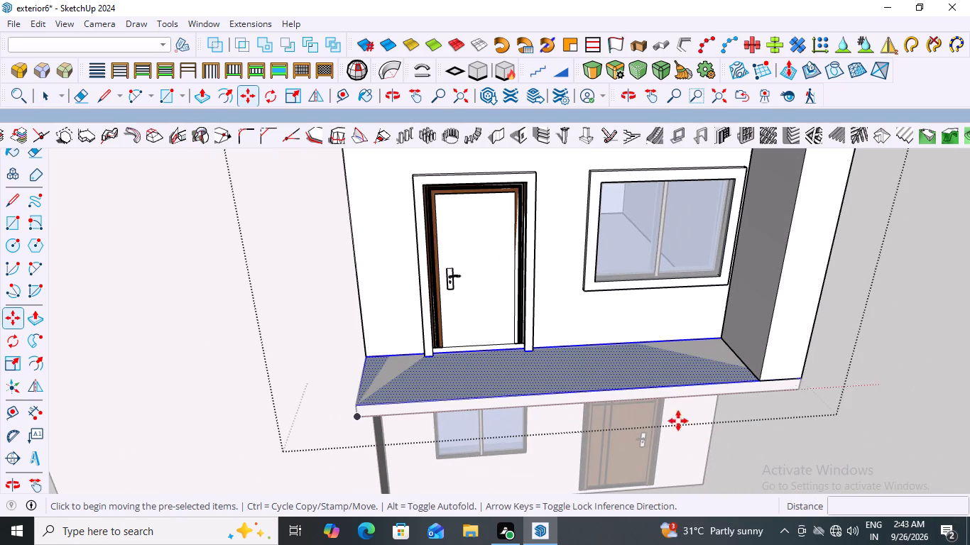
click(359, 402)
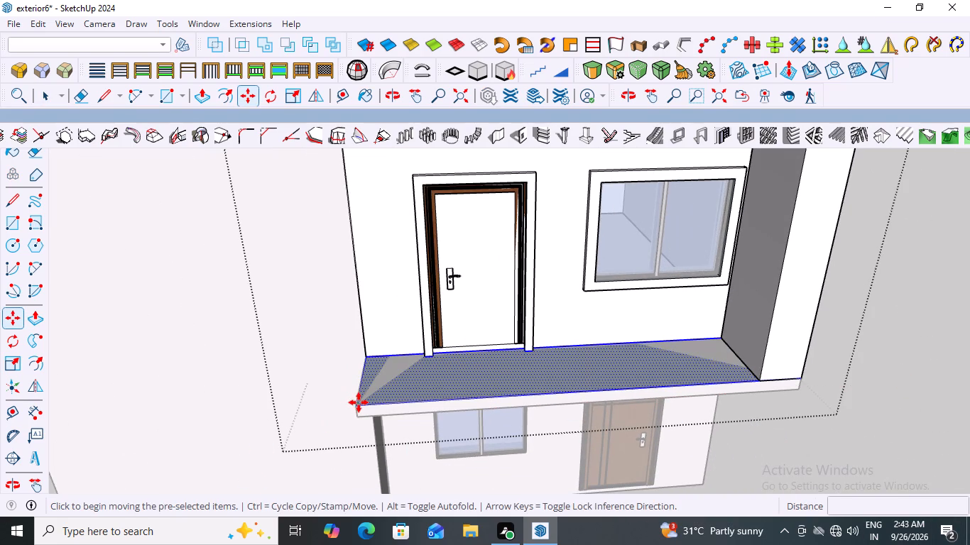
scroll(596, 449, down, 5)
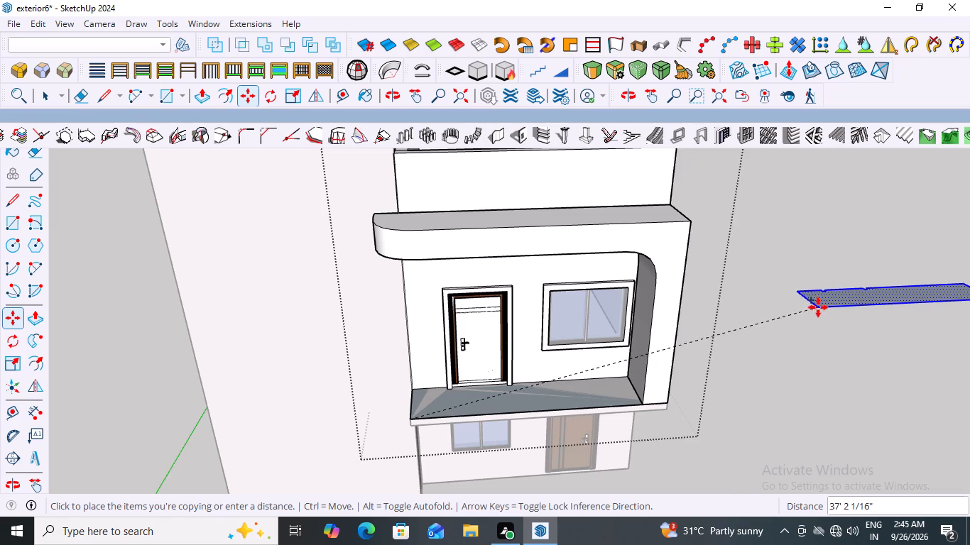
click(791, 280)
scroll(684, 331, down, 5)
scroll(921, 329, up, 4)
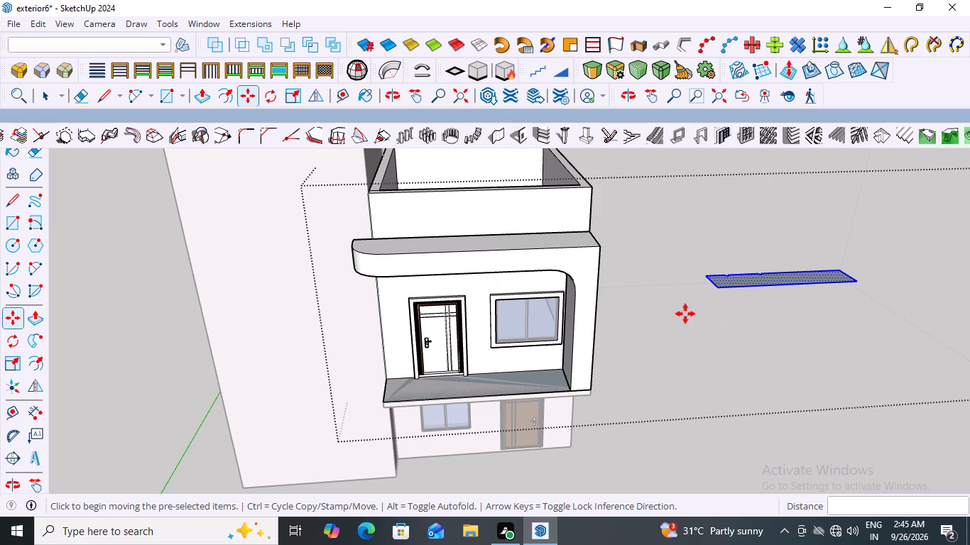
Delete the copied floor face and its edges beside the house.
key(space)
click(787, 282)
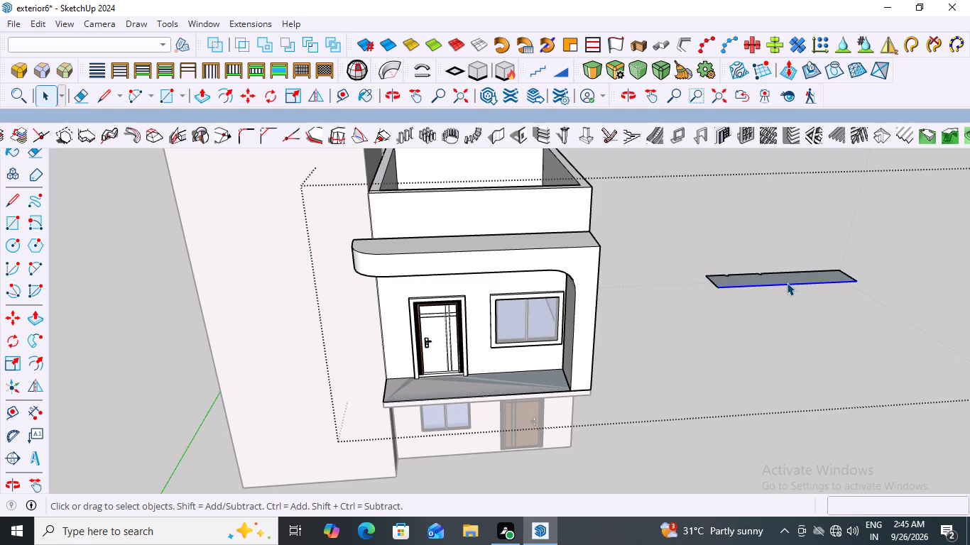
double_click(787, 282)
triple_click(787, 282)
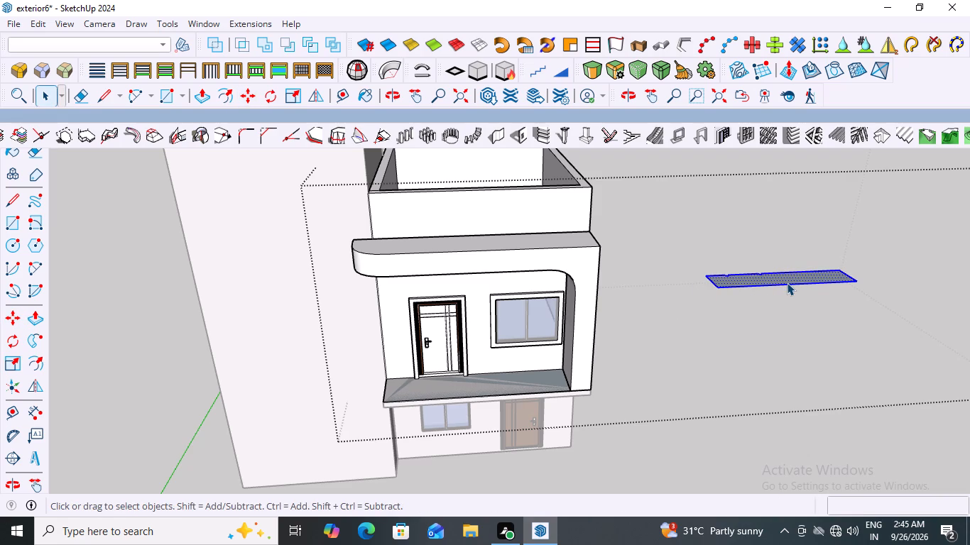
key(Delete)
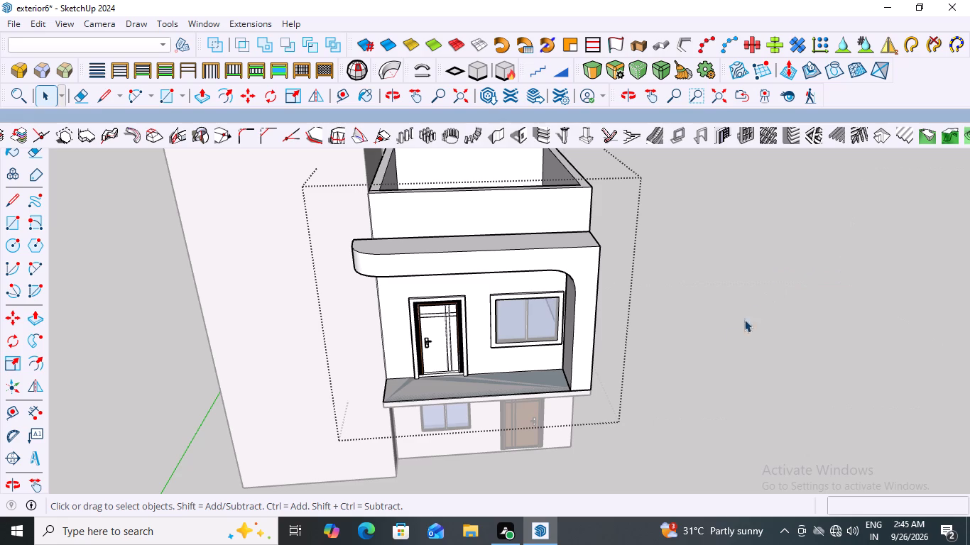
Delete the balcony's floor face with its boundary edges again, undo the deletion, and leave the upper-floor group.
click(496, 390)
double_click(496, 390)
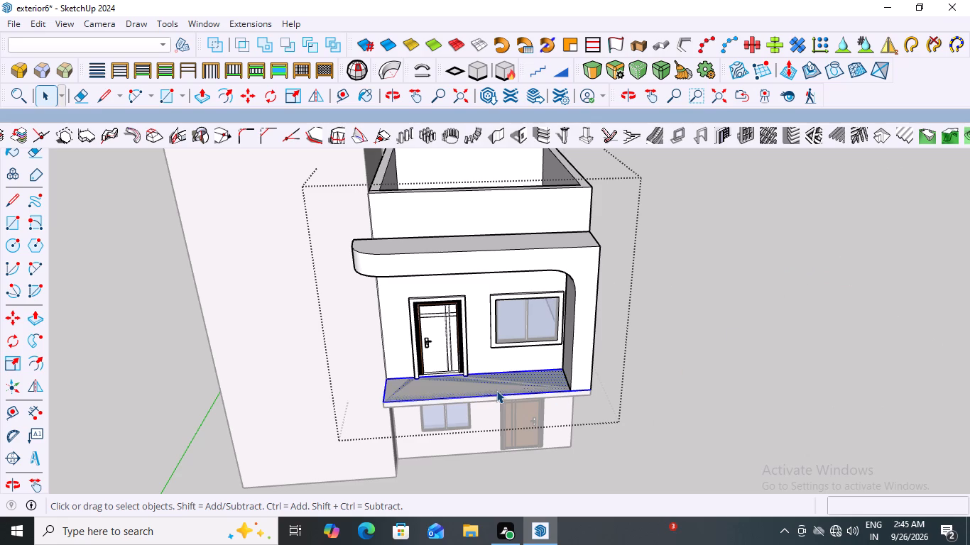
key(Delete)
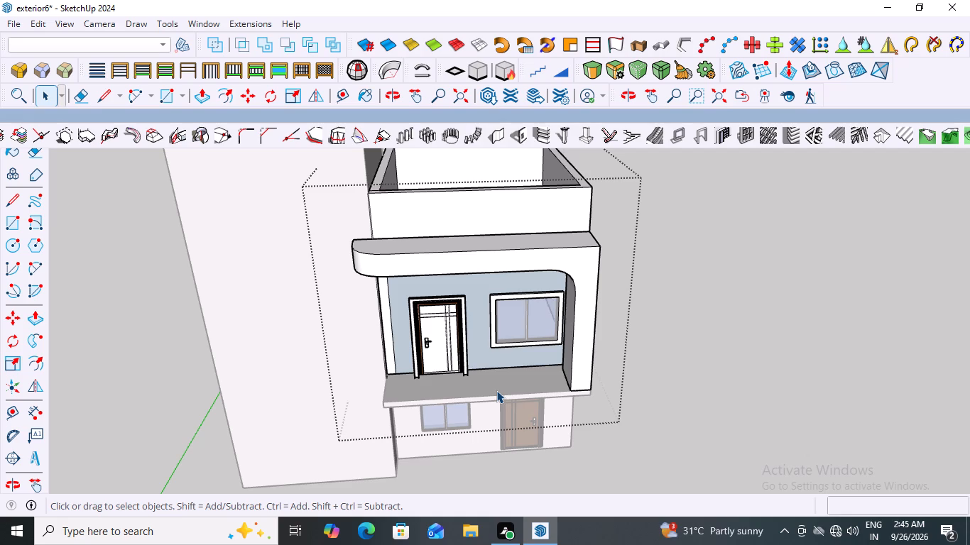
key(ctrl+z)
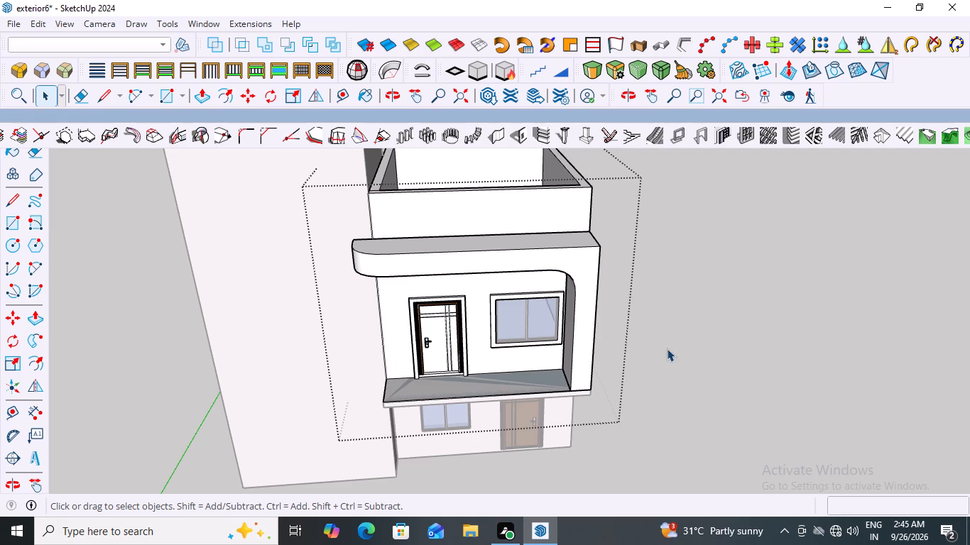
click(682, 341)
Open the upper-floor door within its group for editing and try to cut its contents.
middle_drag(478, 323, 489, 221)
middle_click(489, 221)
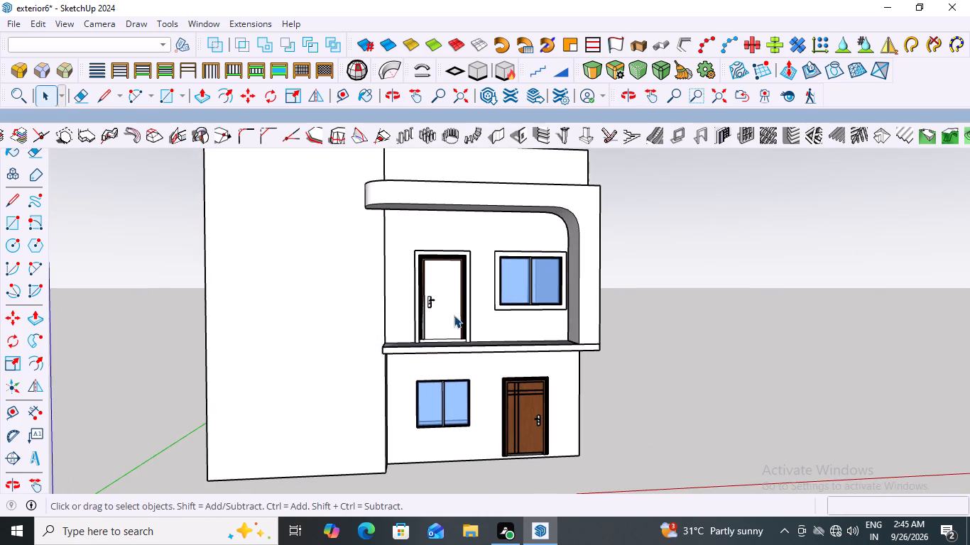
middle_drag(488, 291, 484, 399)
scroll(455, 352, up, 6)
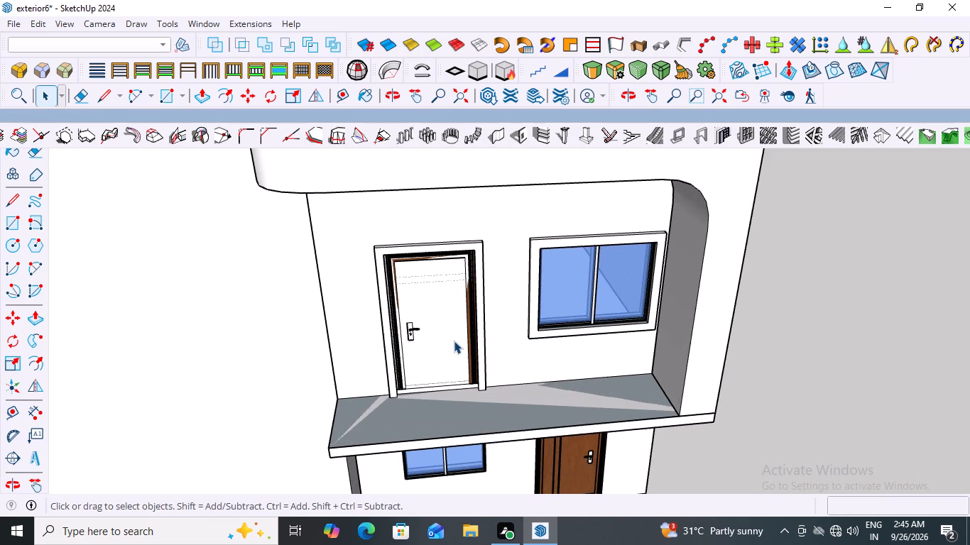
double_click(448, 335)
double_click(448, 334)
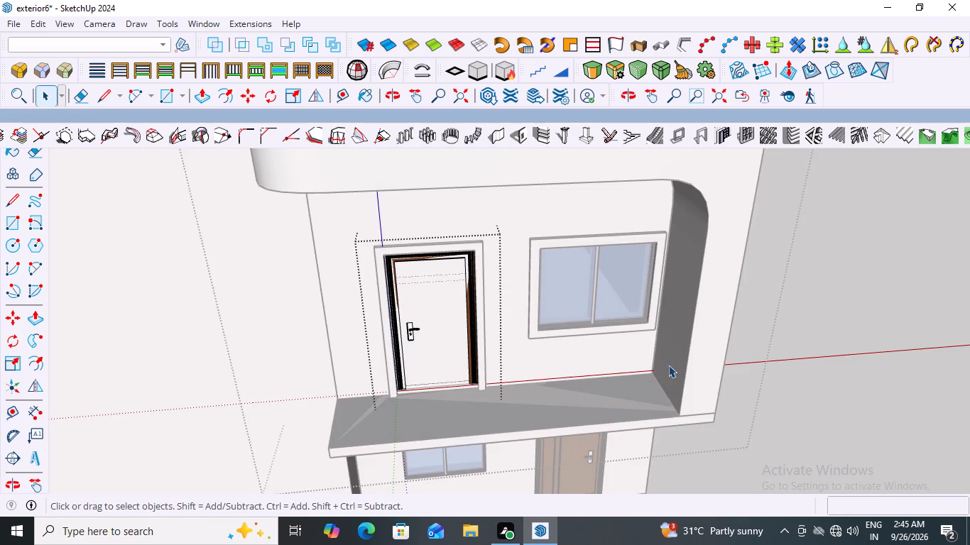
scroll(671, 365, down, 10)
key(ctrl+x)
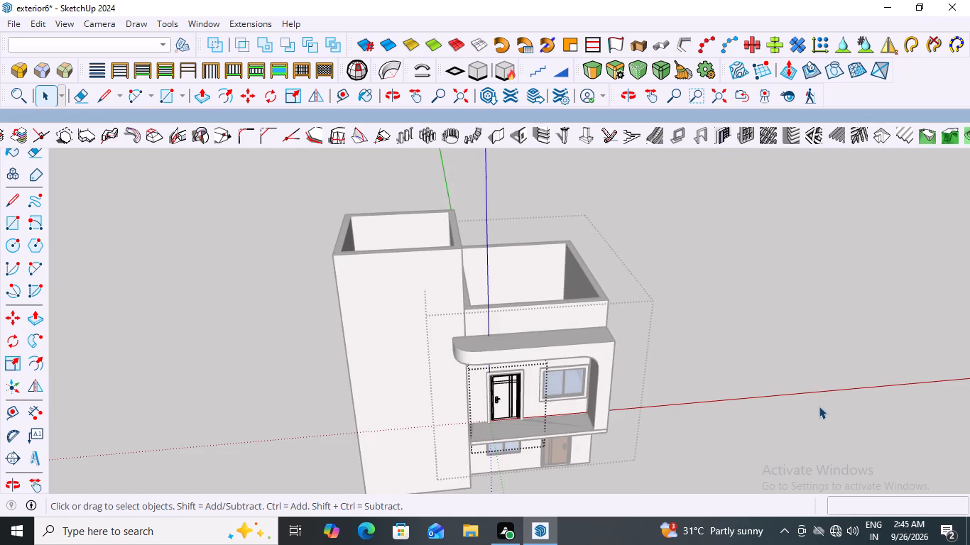
Undo the recent door and balcony-floor edits, back to before the floor copy and with the door brown again, and leave the upper-floor group.
key(ctrl+z)
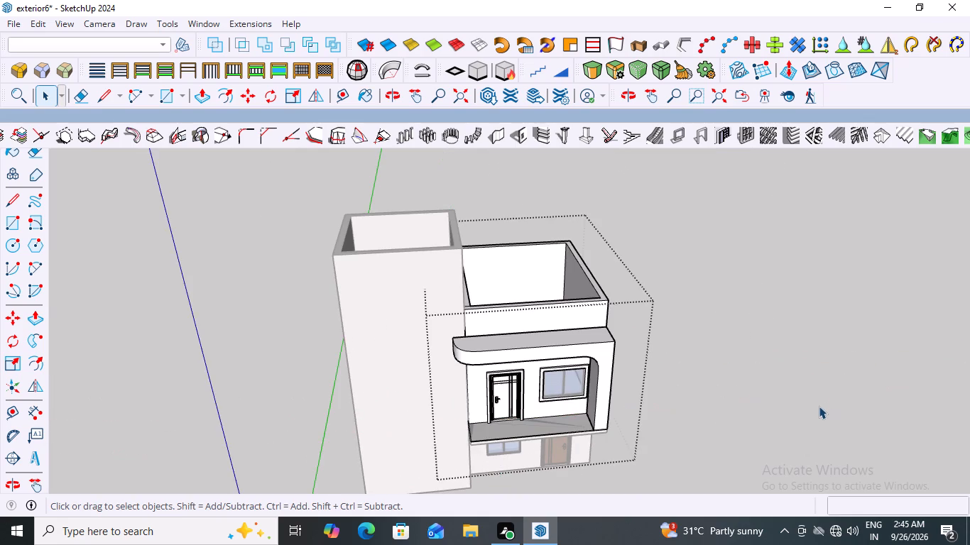
key(ctrl+z)
key(ctrl+z)
key(ctrl+z)
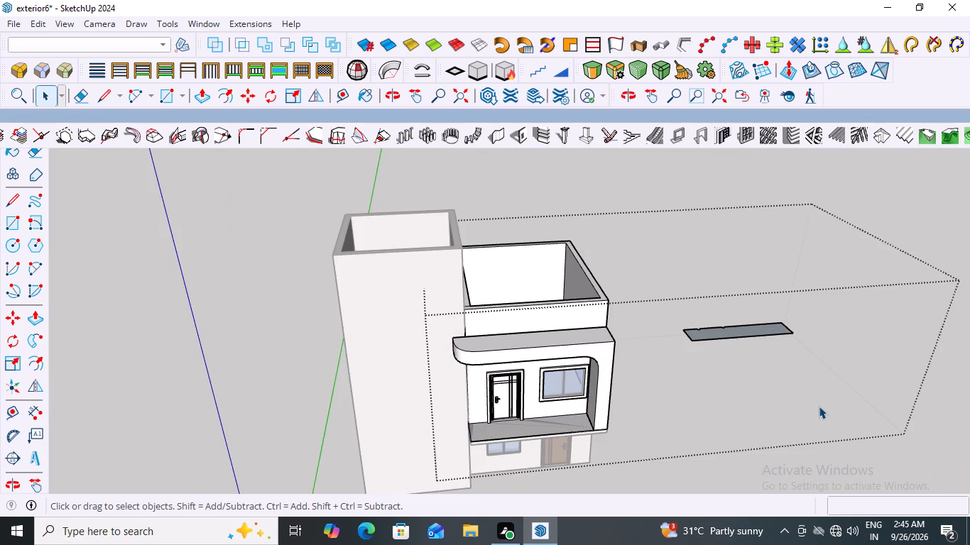
key(ctrl+z)
key(ctrl+z)
key(ctrl+z)
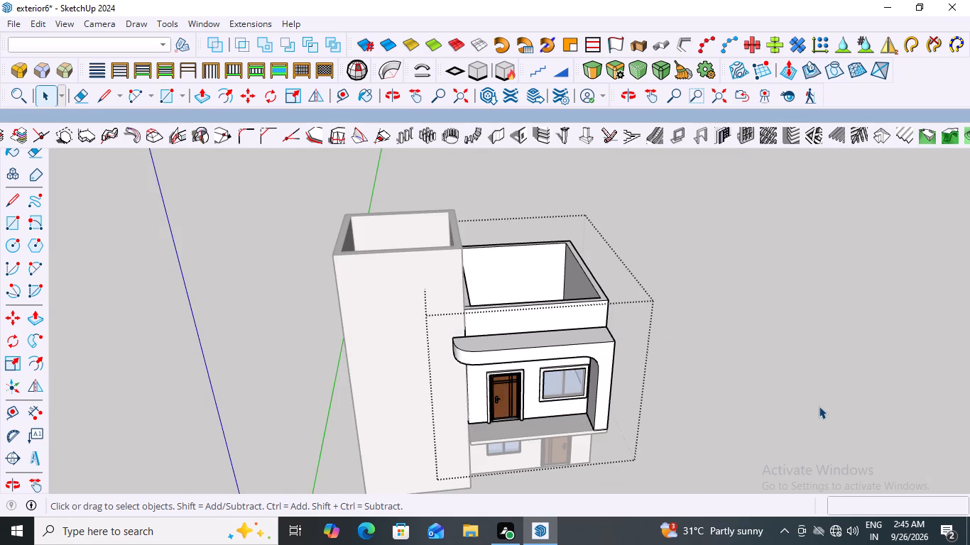
key(space)
click(702, 380)
Examine the house's front facade from above and at eye level, checking the balcony, canopy frame and upper-floor door.
middle_drag(631, 404, 626, 398)
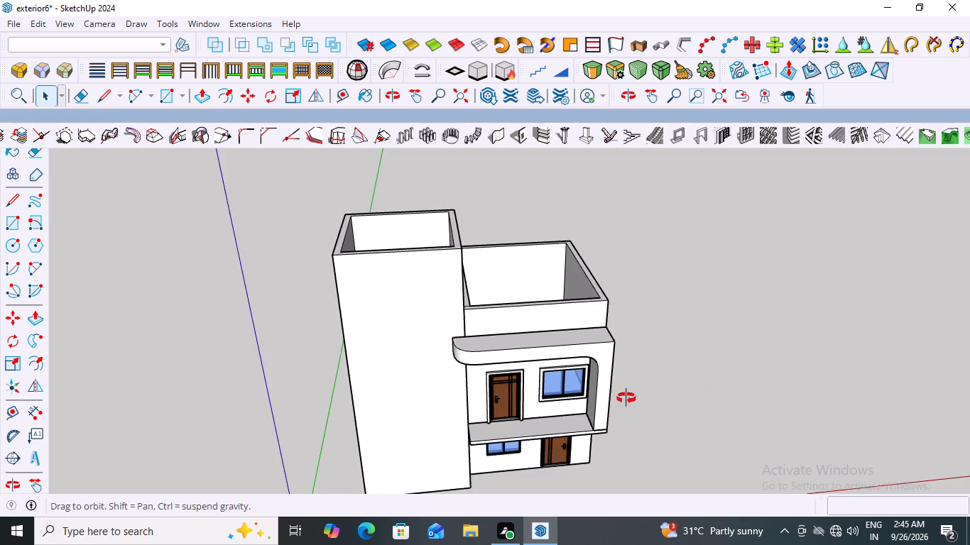
middle_drag(626, 398, 651, 299)
drag(598, 331, 651, 262)
click(651, 267)
scroll(594, 357, down, 4)
middle_drag(582, 341, 589, 325)
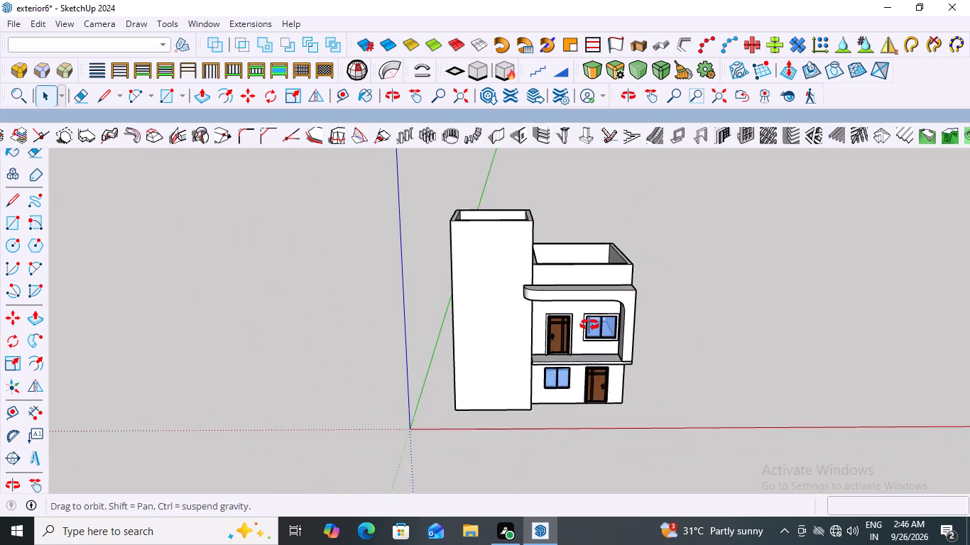
middle_drag(589, 325, 607, 286)
scroll(599, 306, up, 1)
scroll(675, 352, up, 5)
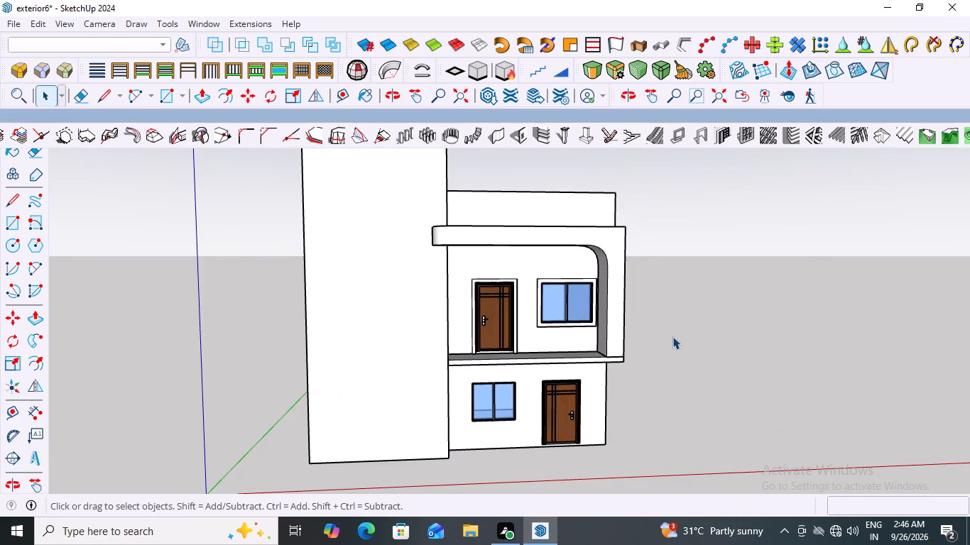
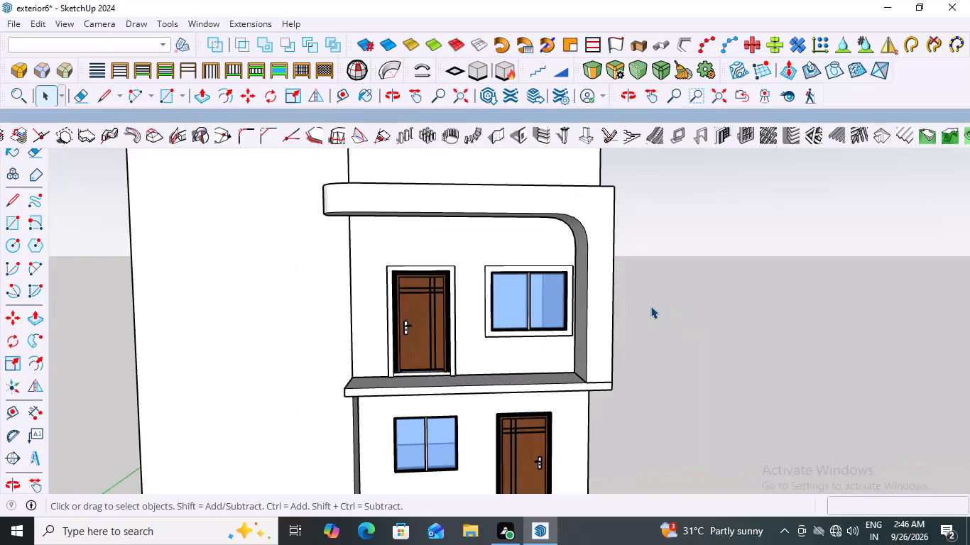
Open the upper-floor group, move the curved canopy frame off the facade into the empty space beside the house, and leave the group.
middle_click(651, 305)
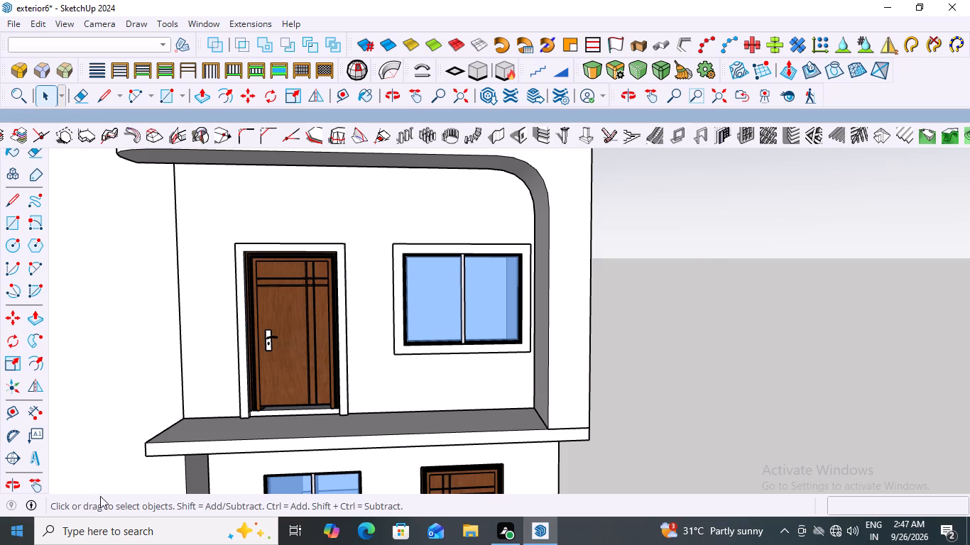
scroll(506, 187, down, 4)
scroll(518, 177, up, 3)
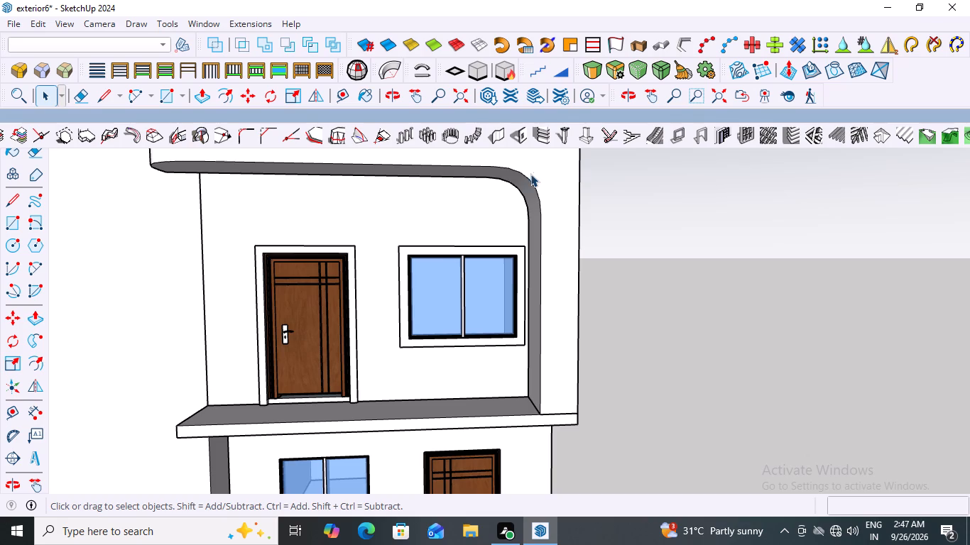
scroll(537, 177, down, 13)
middle_drag(589, 241, 594, 329)
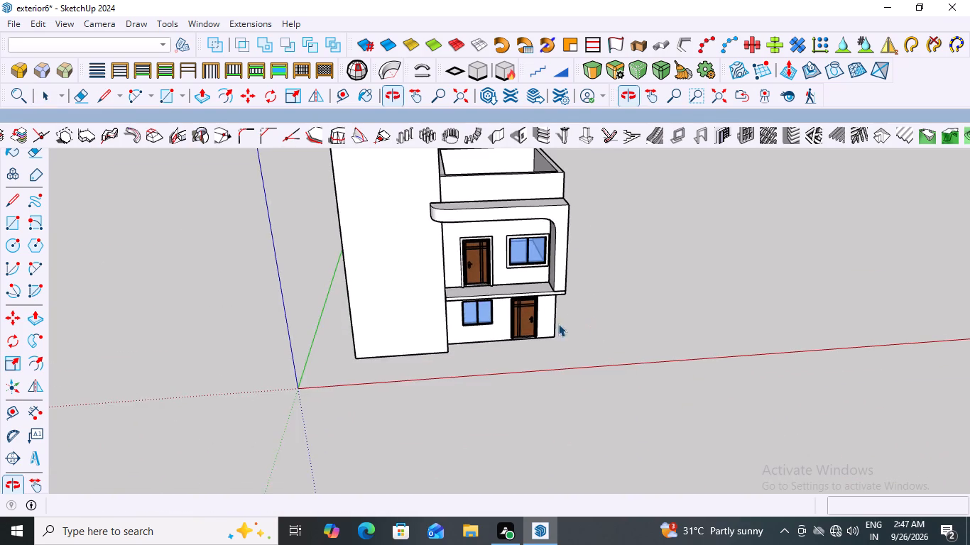
scroll(535, 310, up, 7)
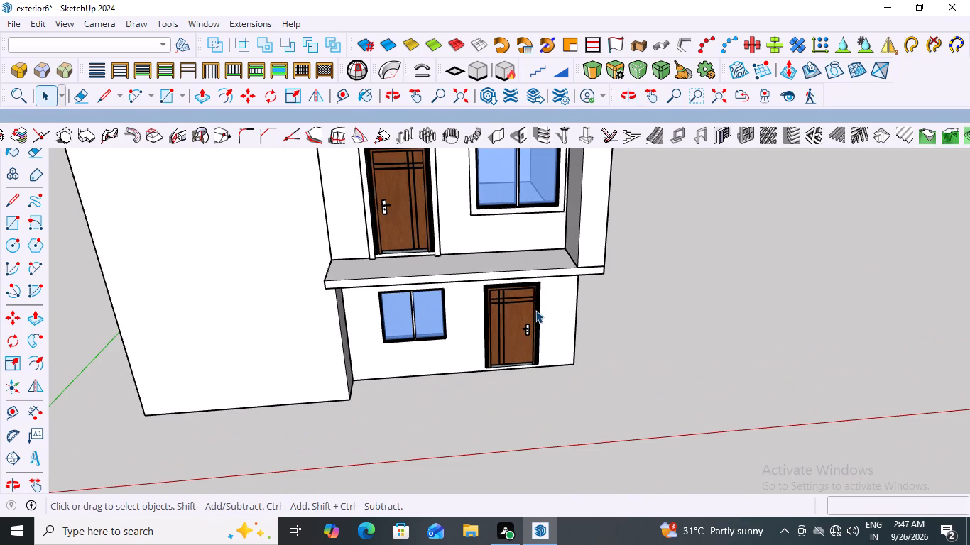
scroll(535, 310, down, 7)
scroll(480, 330, down, 3)
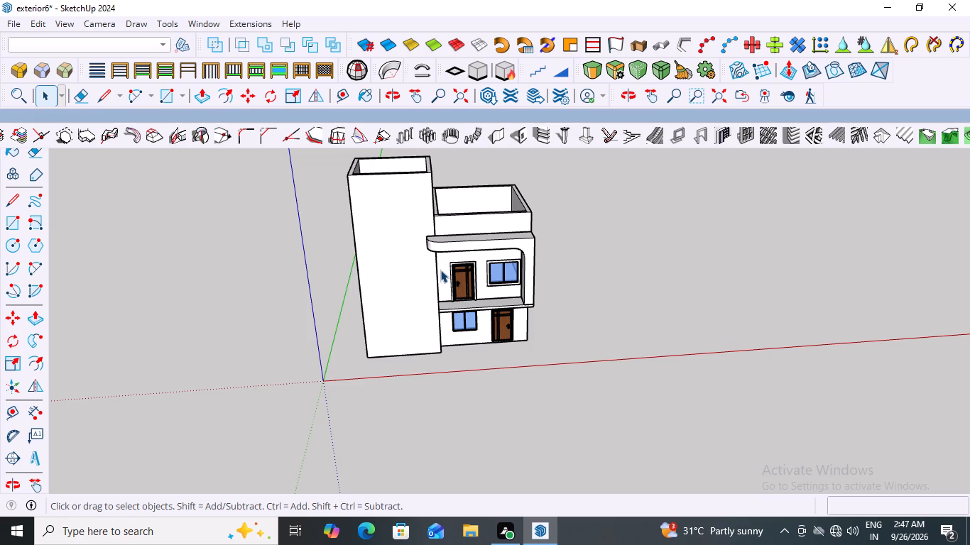
scroll(508, 244, up, 4)
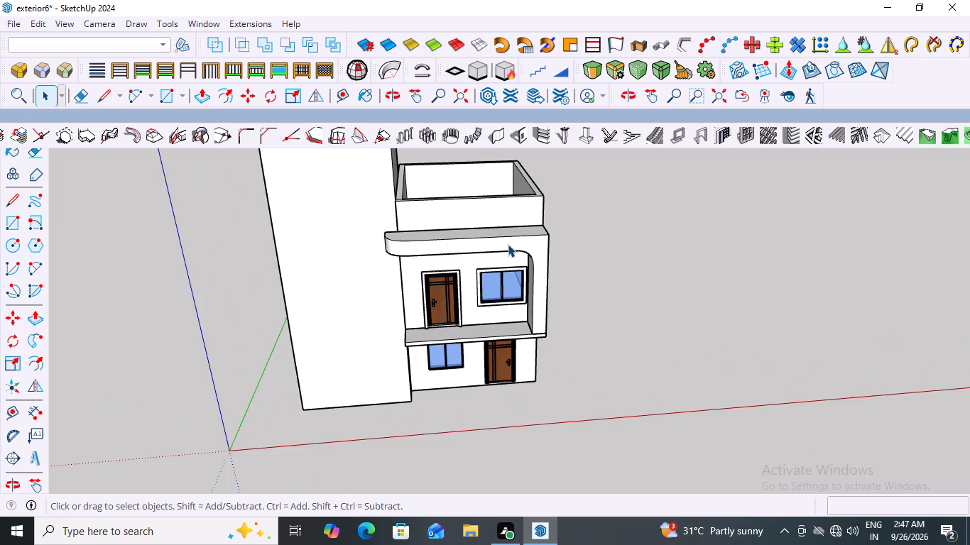
click(467, 241)
double_click(467, 241)
click(467, 241)
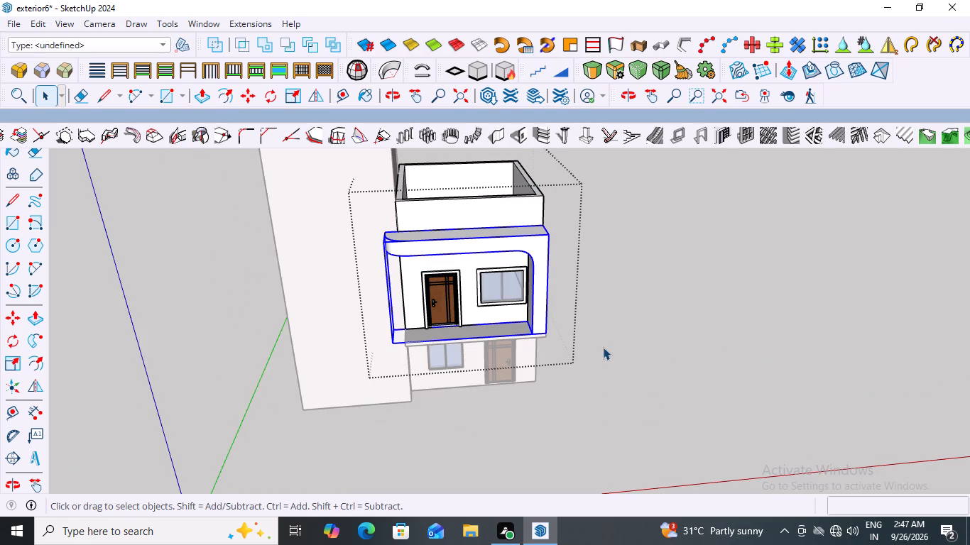
key(m)
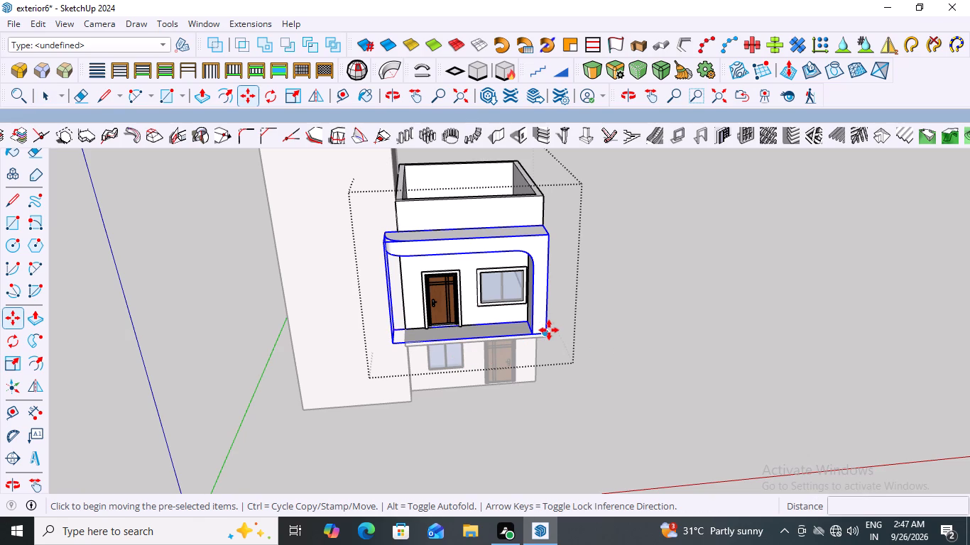
click(549, 330)
click(743, 316)
scroll(495, 368, down, 3)
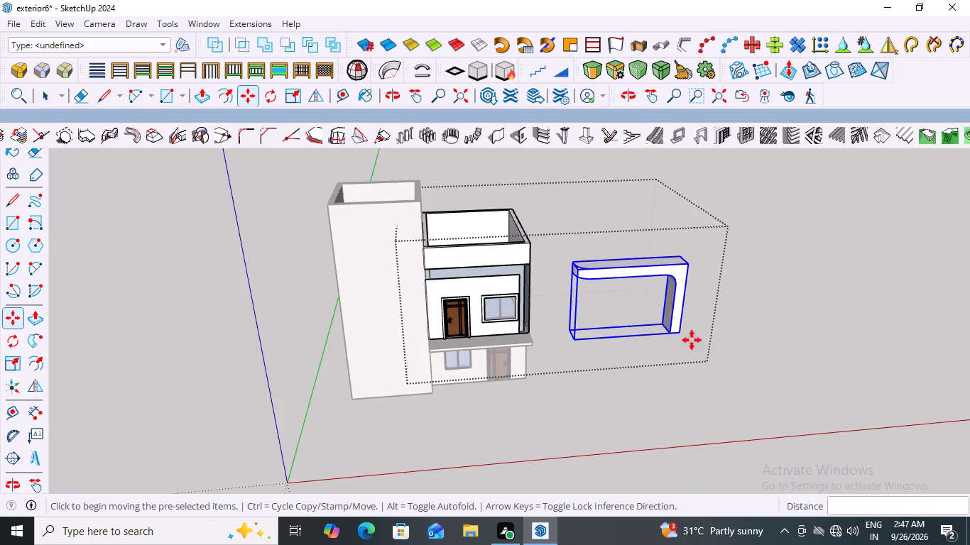
scroll(709, 325, up, 4)
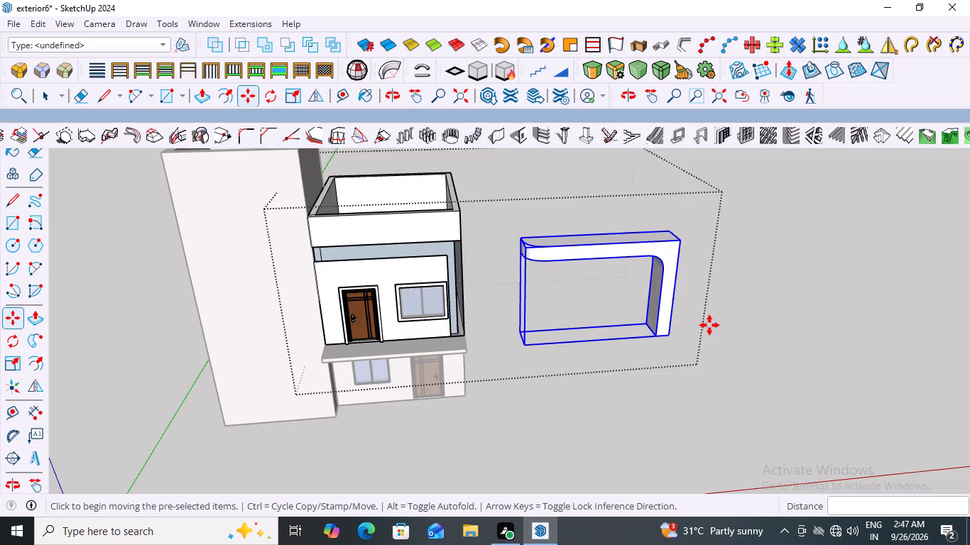
key(space)
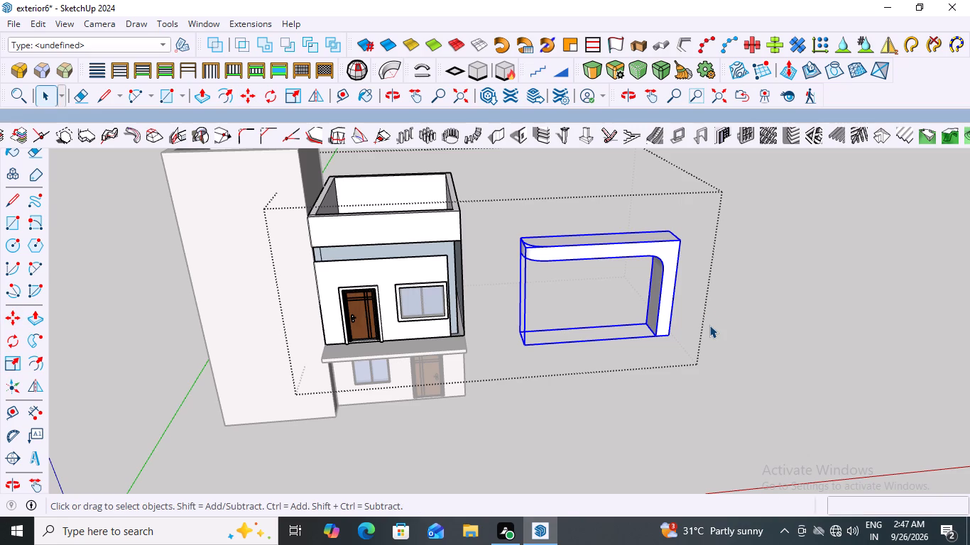
key(Escape)
Examine the house front and the detached canopy frame from low, side and raised viewpoints.
middle_drag(329, 308, 312, 294)
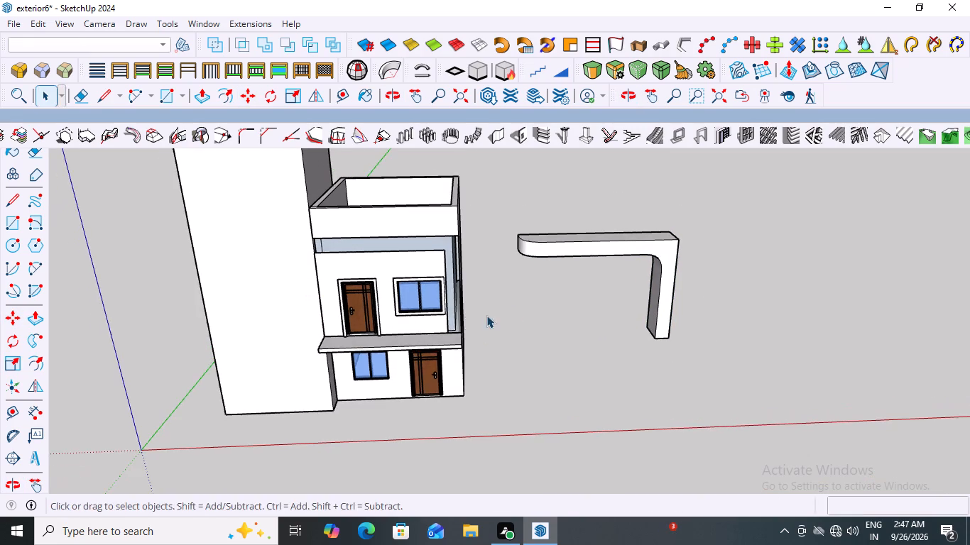
middle_drag(513, 309, 575, 224)
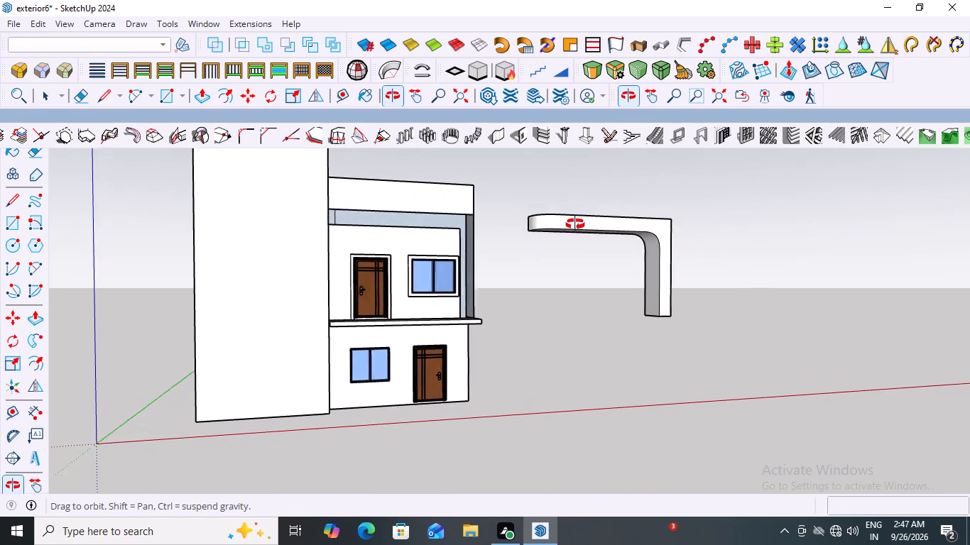
middle_drag(575, 224, 359, 257)
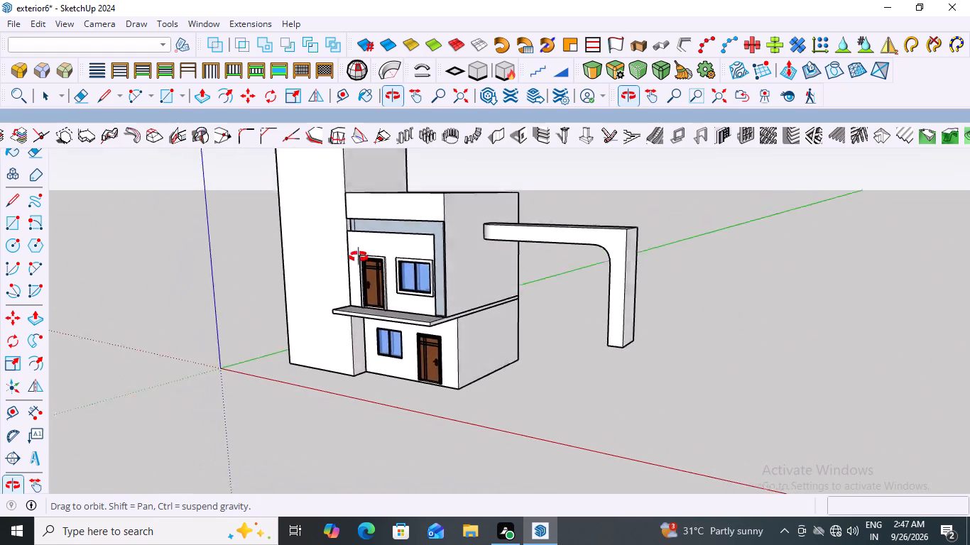
middle_drag(359, 257, 584, 286)
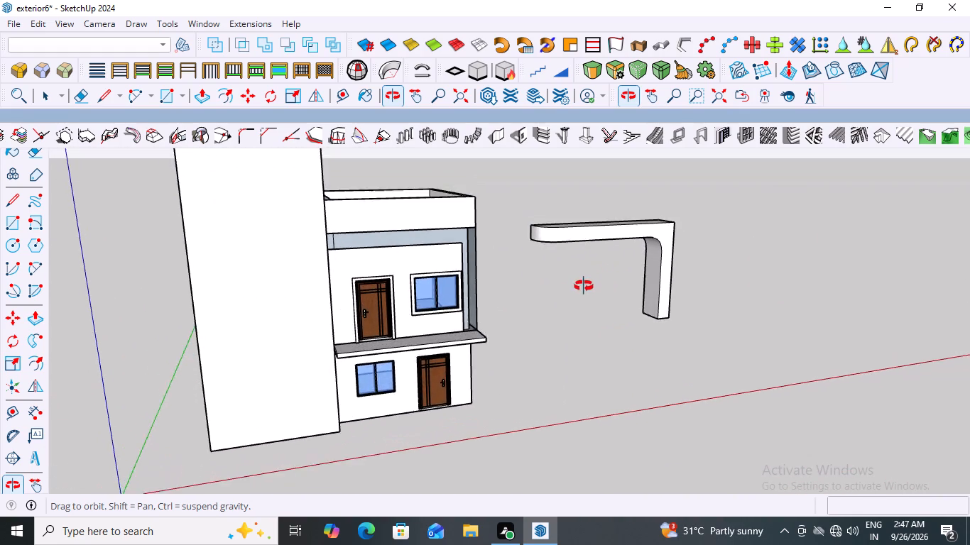
middle_drag(584, 286, 503, 205)
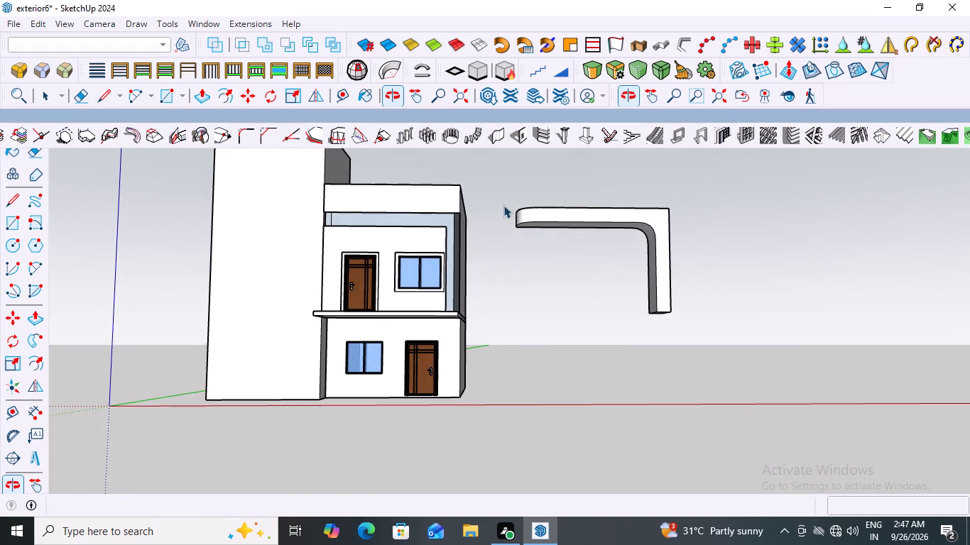
middle_drag(553, 218, 561, 292)
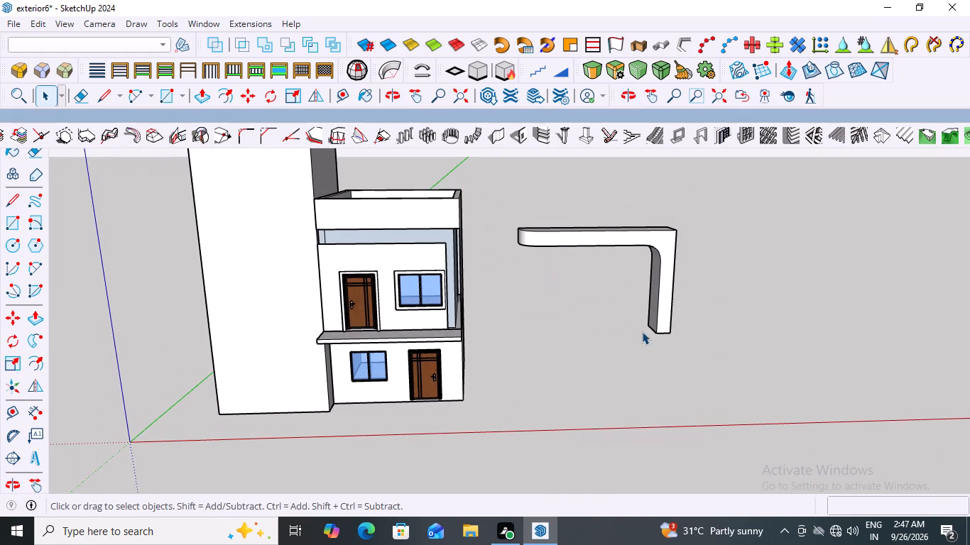
scroll(642, 331, up, 2)
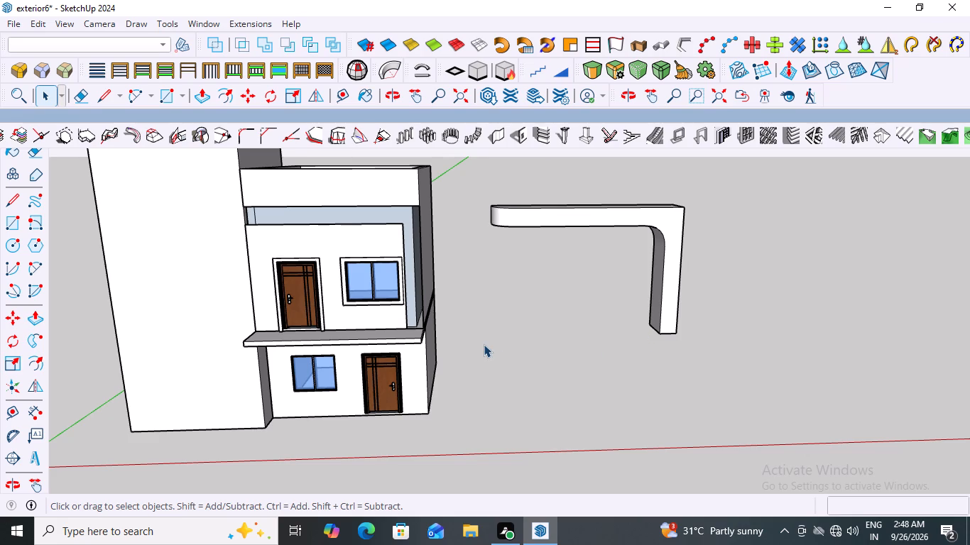
scroll(484, 344, down, 2)
Open the balcony slab group and push its front face back toward the upper-floor wall by about 4' 2 5/8".
scroll(415, 350, up, 6)
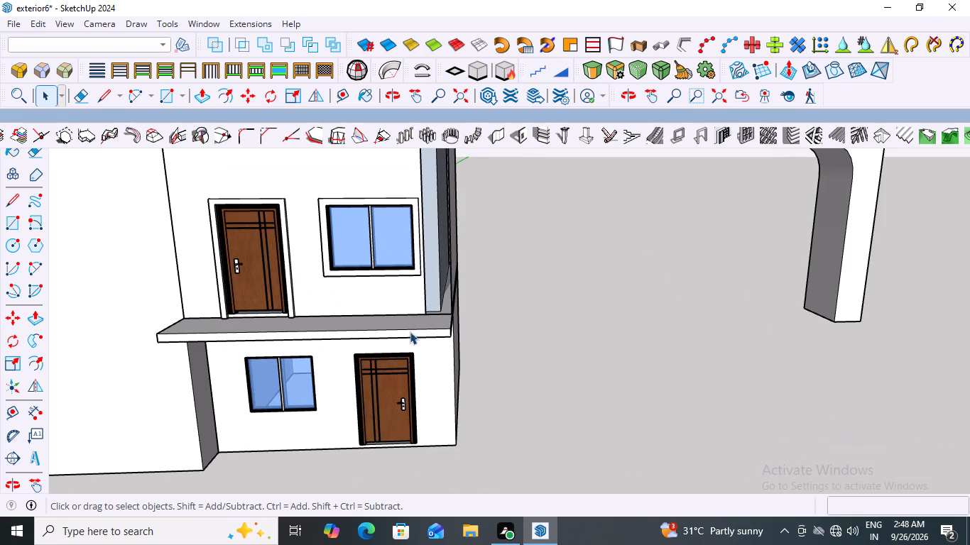
click(412, 334)
double_click(412, 334)
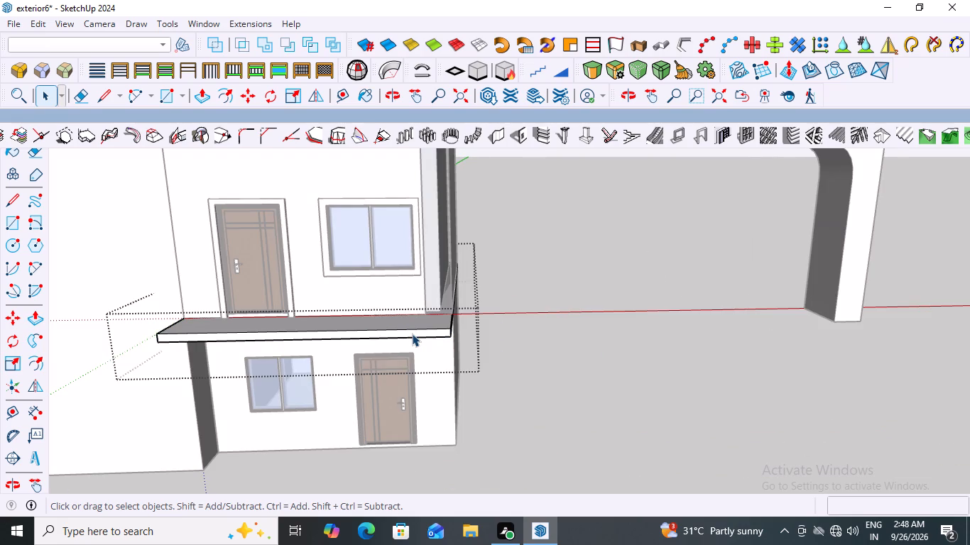
click(412, 334)
key(p)
scroll(413, 341, up, 3)
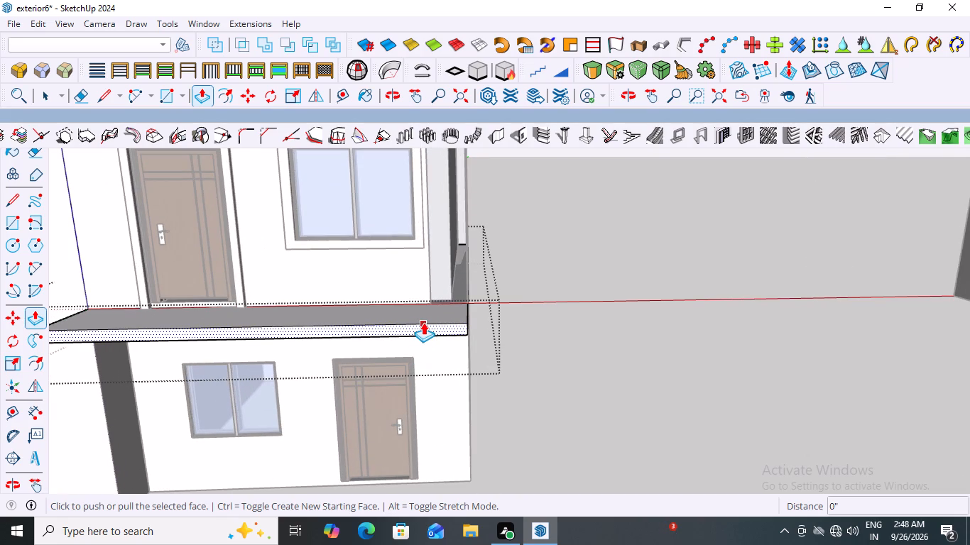
click(423, 322)
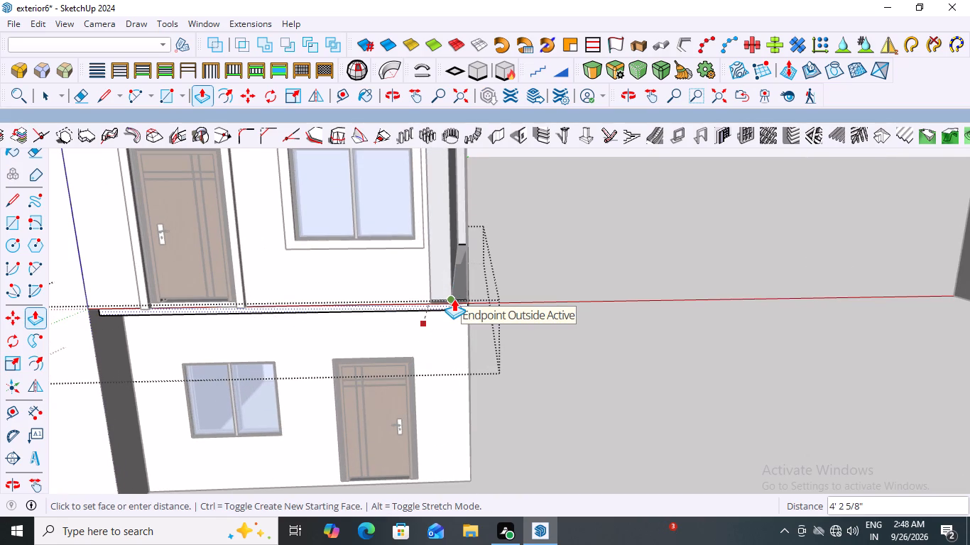
click(454, 299)
key(space)
click(559, 346)
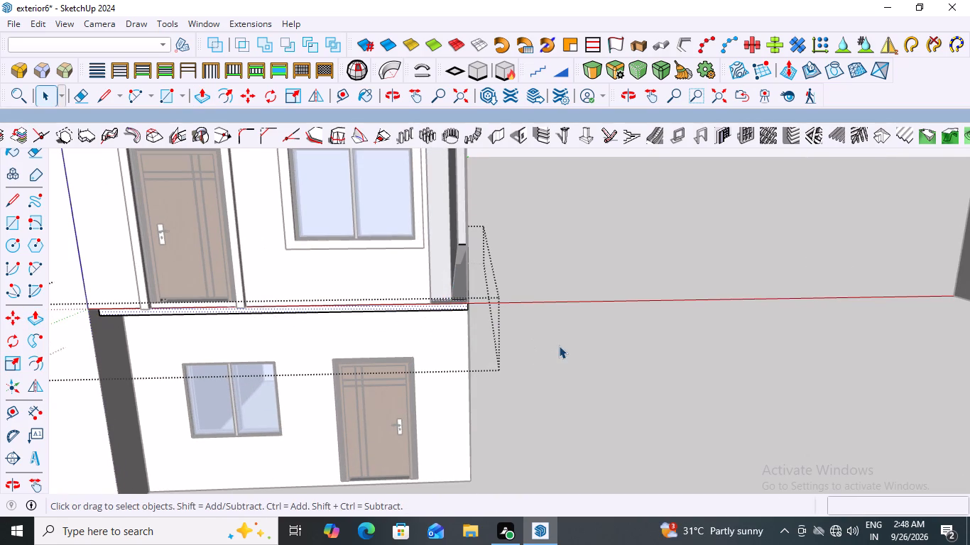
Reopen the balcony slab group and push its front face back another 8 3/4", level with the corner of the upper-floor wall.
scroll(495, 378, down, 2)
middle_drag(529, 371, 432, 243)
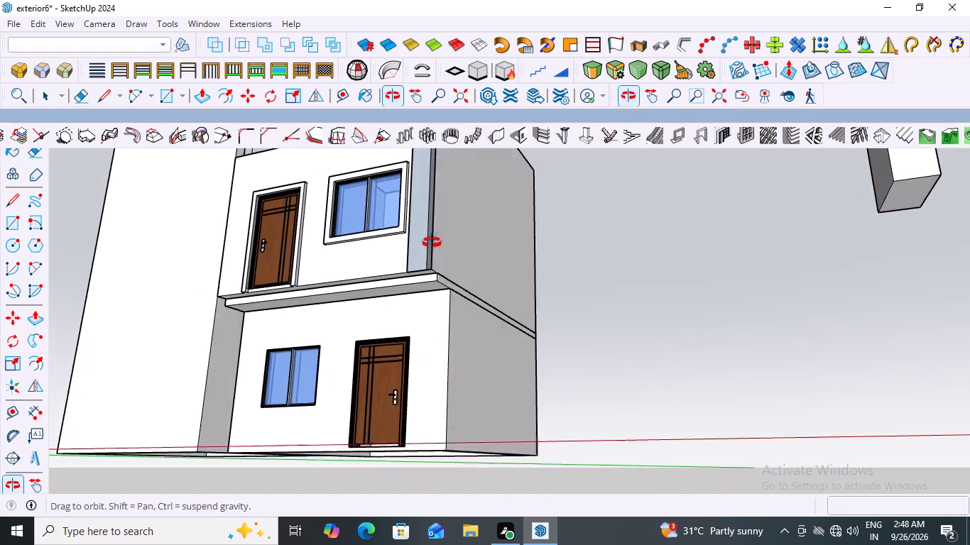
middle_drag(432, 243, 327, 275)
scroll(399, 290, up, 7)
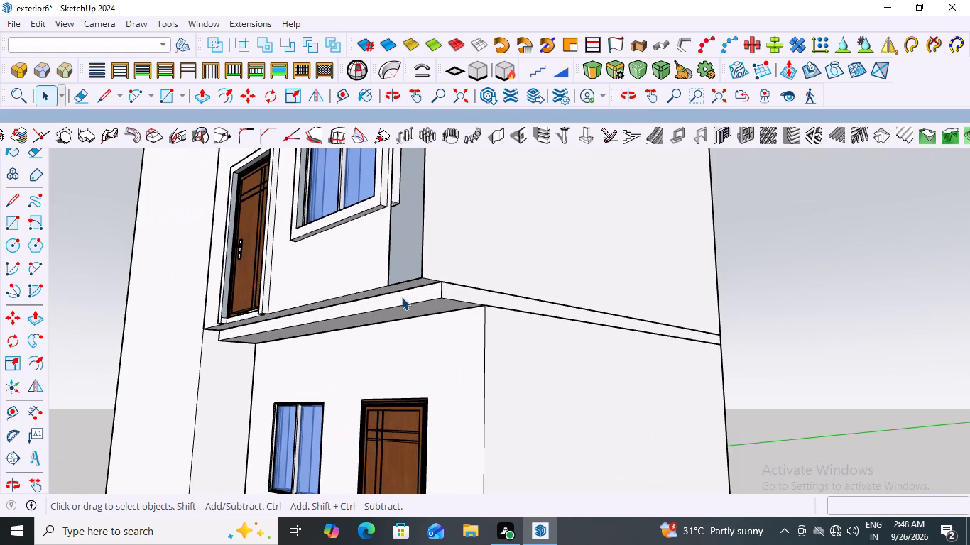
click(402, 297)
double_click(402, 297)
click(402, 297)
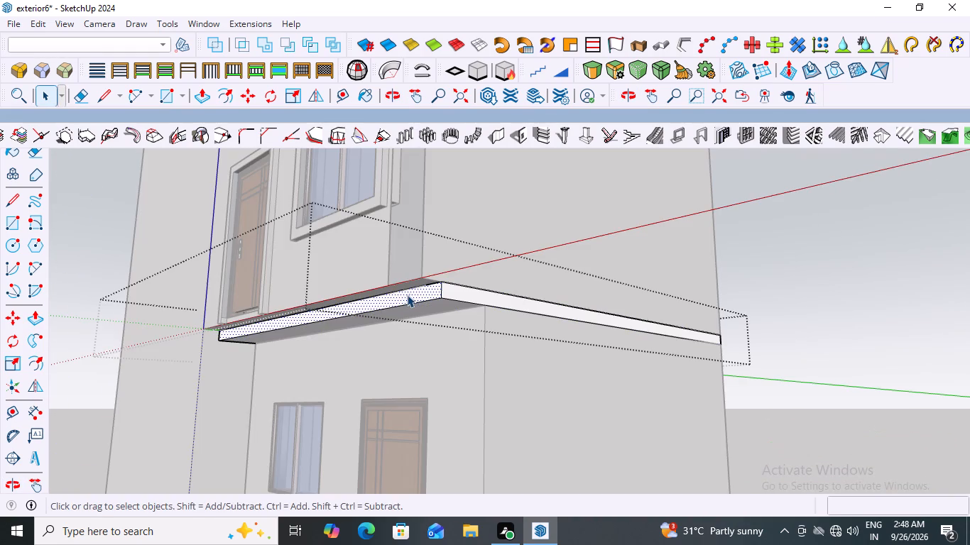
key(p)
click(418, 282)
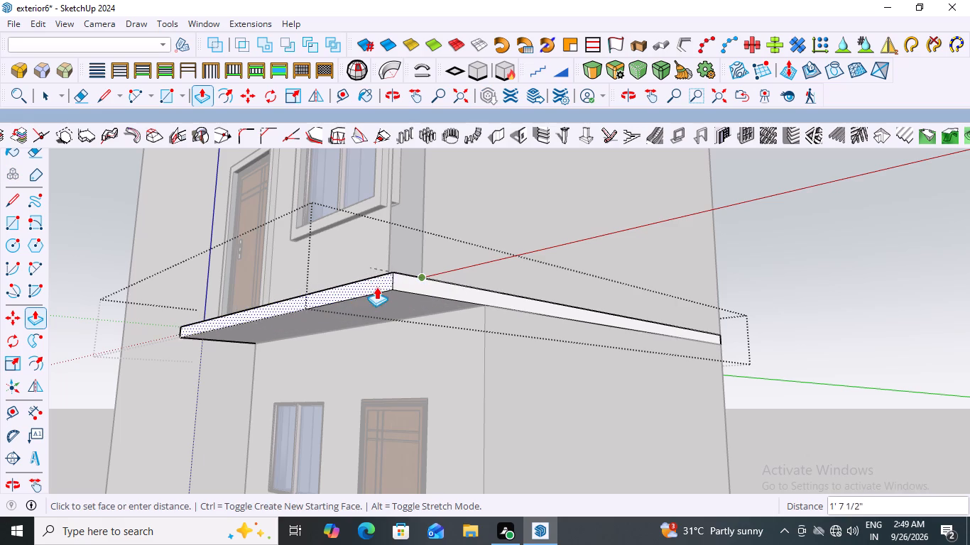
middle_drag(396, 283, 298, 386)
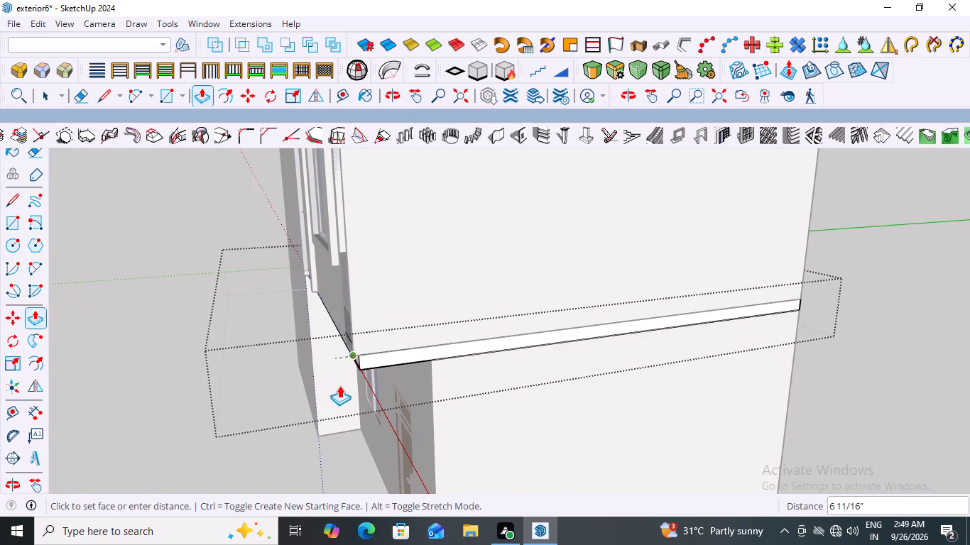
scroll(346, 341, up, 7)
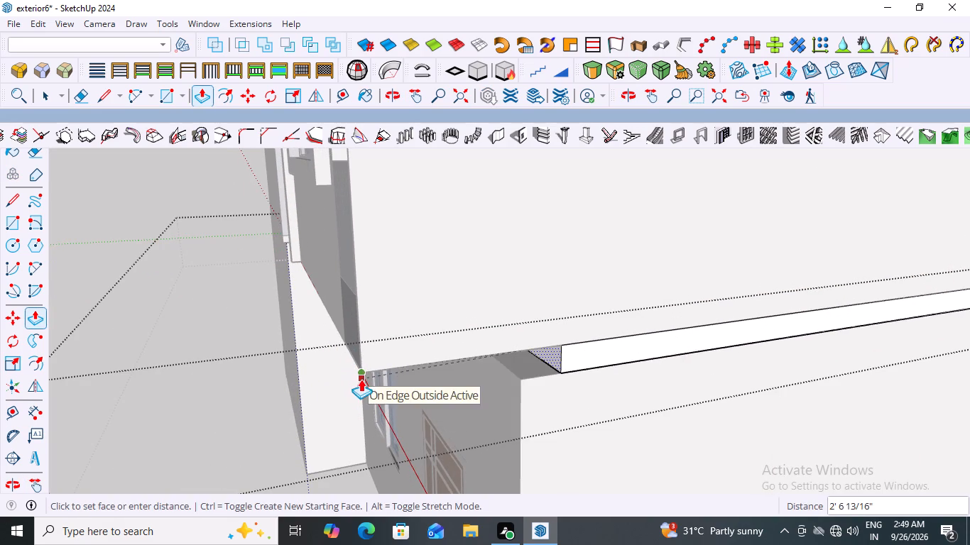
click(313, 412)
key(space)
click(227, 347)
Leave the slab group and examine the shortened slab's front edge and corner against the upper and lower facade walls.
middle_drag(307, 407, 474, 393)
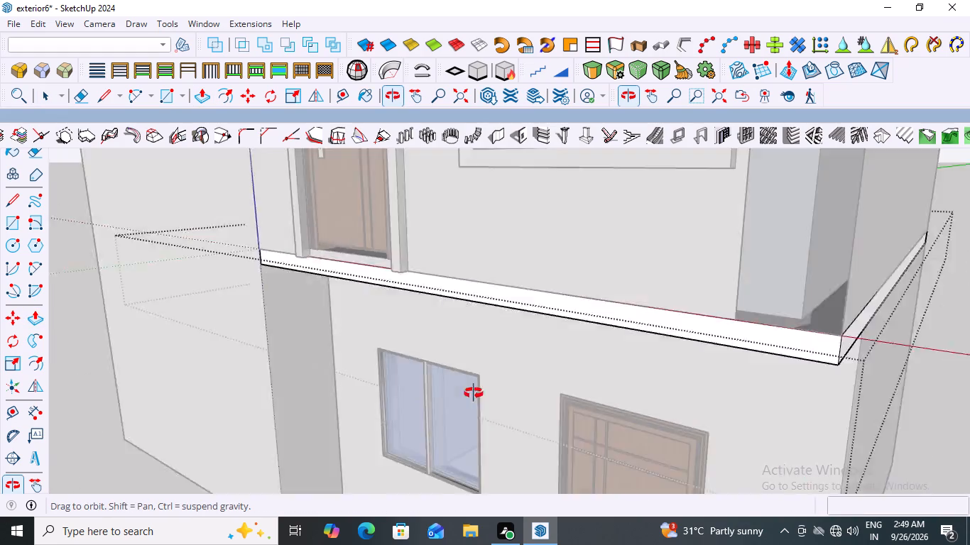
middle_drag(474, 393, 349, 402)
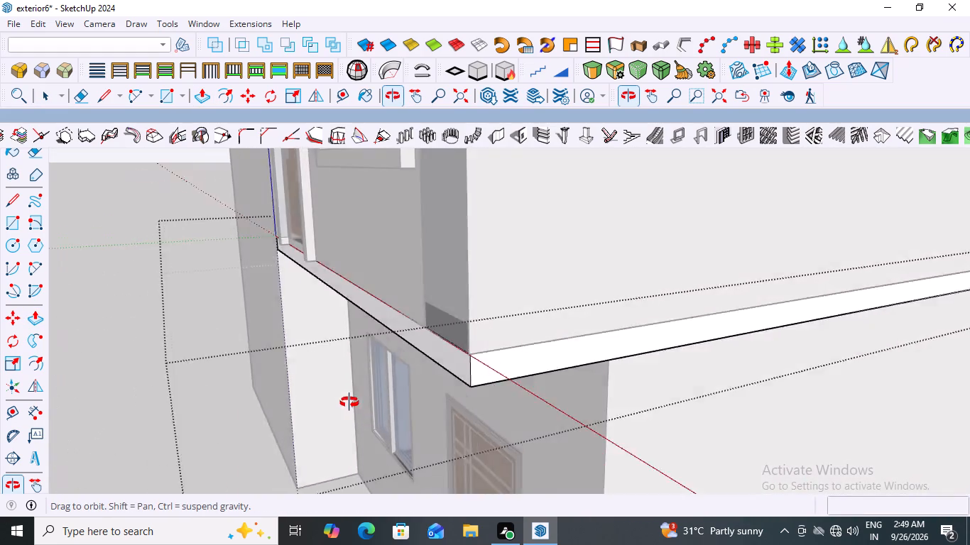
middle_drag(349, 402, 421, 405)
scroll(468, 383, down, 14)
middle_drag(425, 380, 544, 404)
key(Escape)
middle_drag(467, 407, 528, 397)
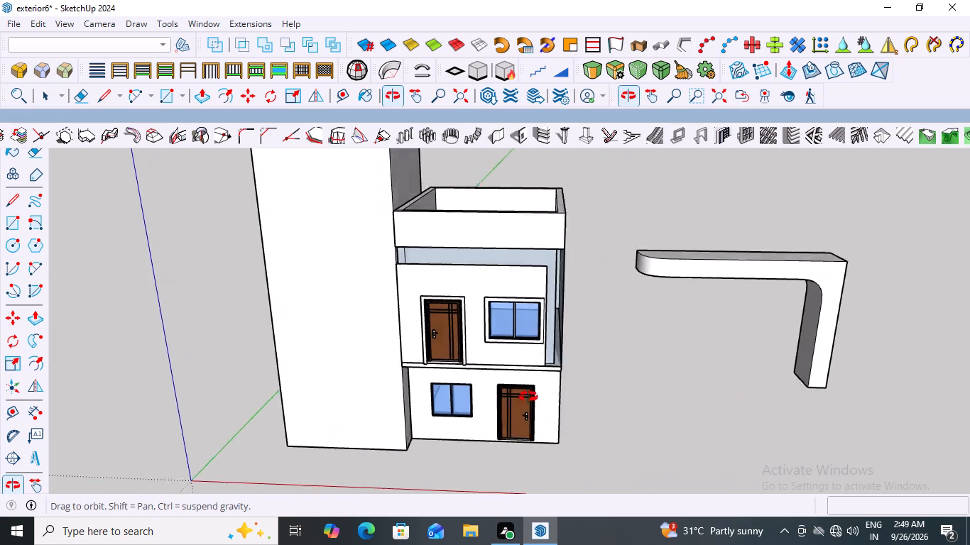
middle_drag(528, 397, 563, 339)
scroll(568, 362, up, 5)
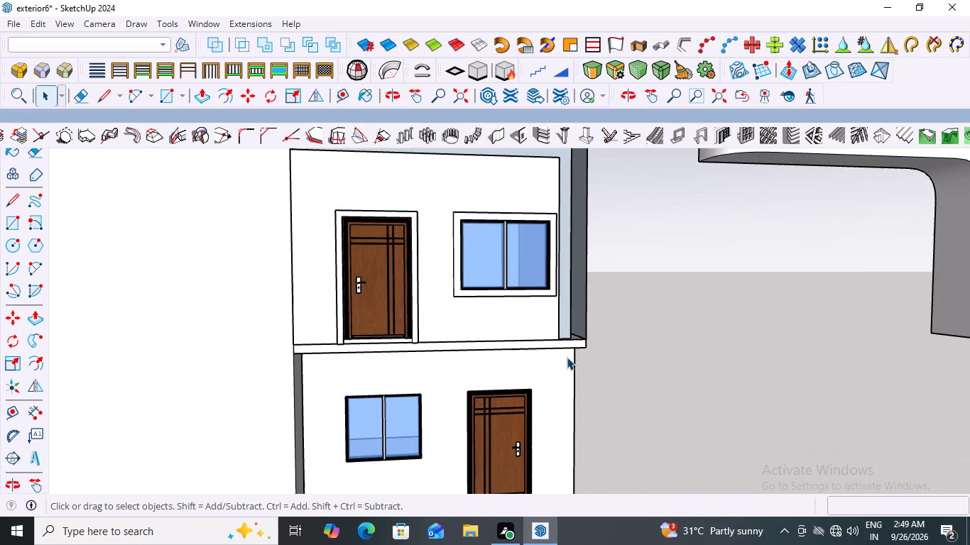
scroll(557, 353, down, 5)
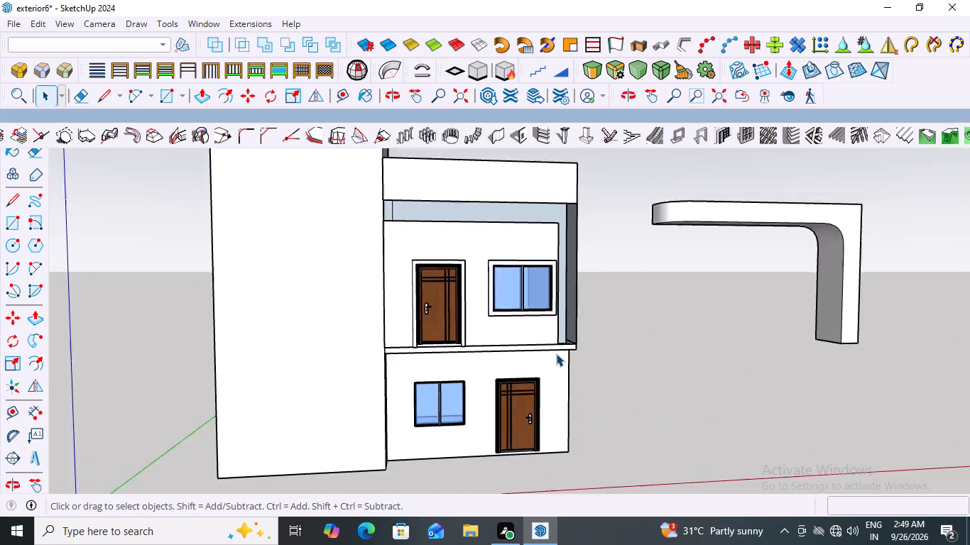
Draw a flat rectangle about 18' 7/16" by 3' 5 5/8" from the inner foot of the detached canopy frame's leg toward the house.
scroll(556, 353, down, 1)
middle_drag(601, 338, 590, 419)
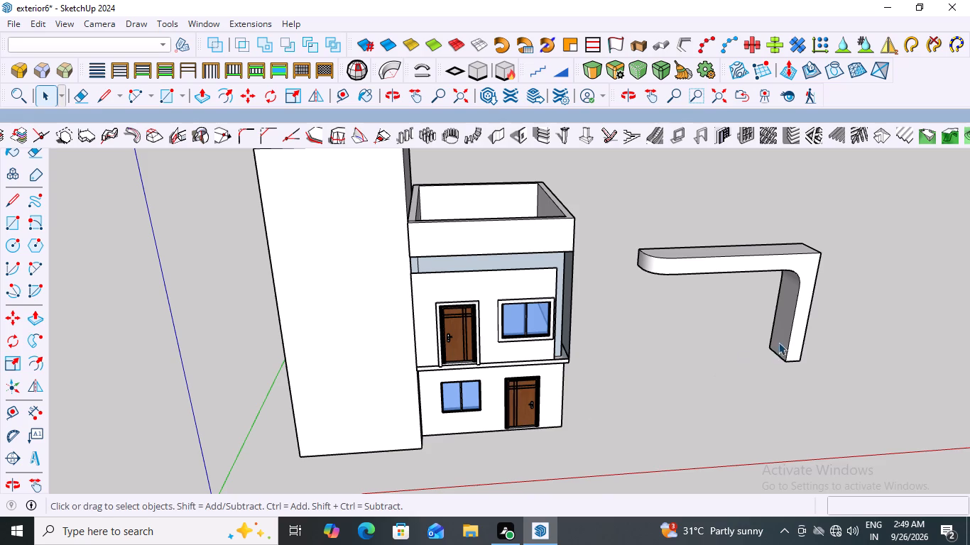
scroll(780, 340, up, 4)
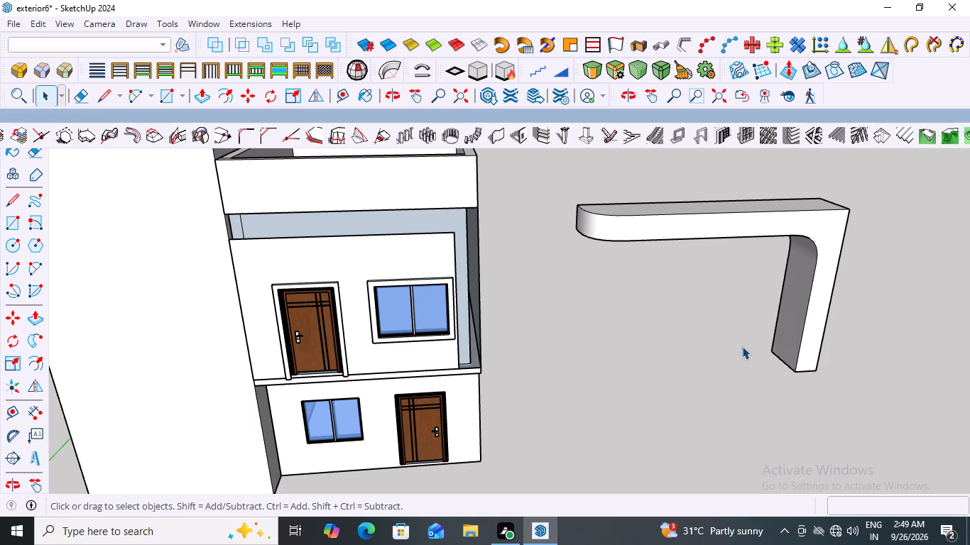
key(r)
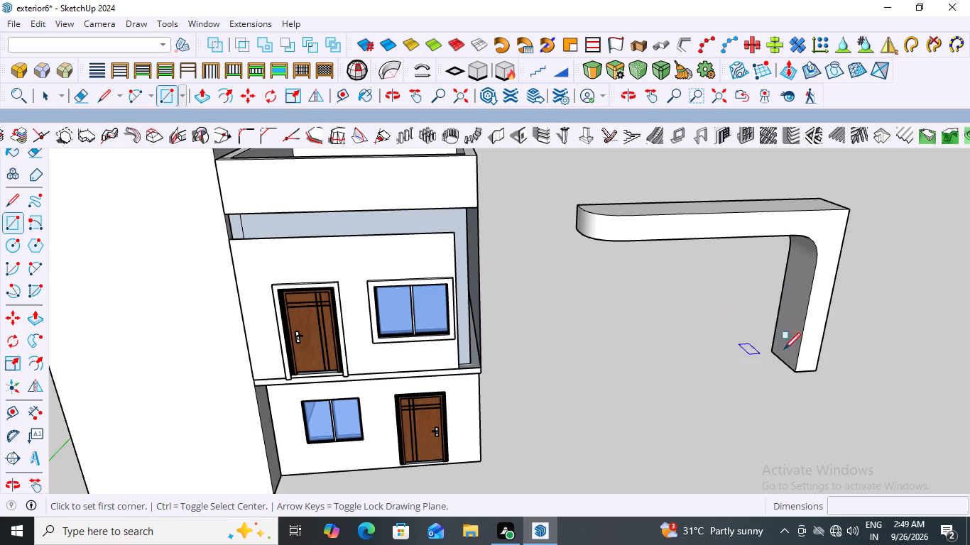
scroll(793, 348, up, 3)
click(764, 352)
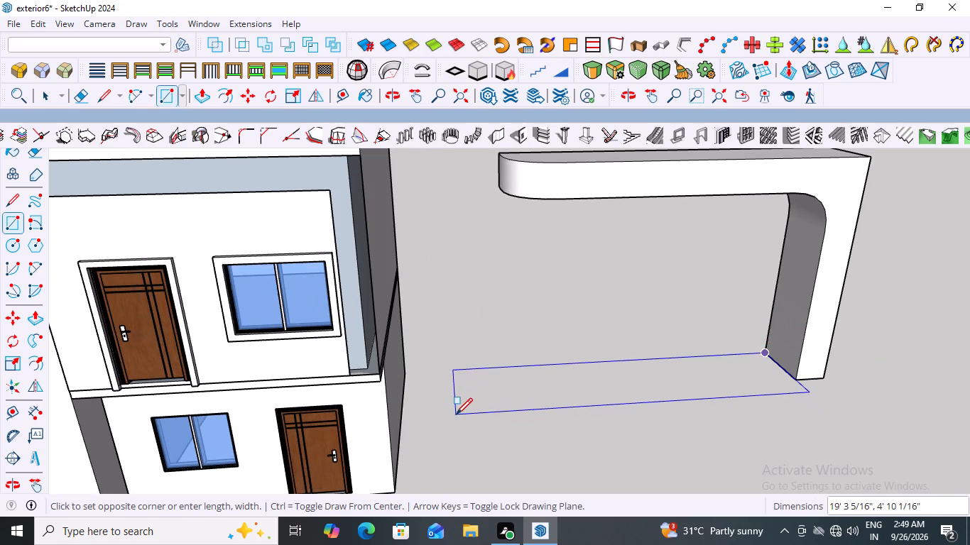
scroll(444, 404, down, 5)
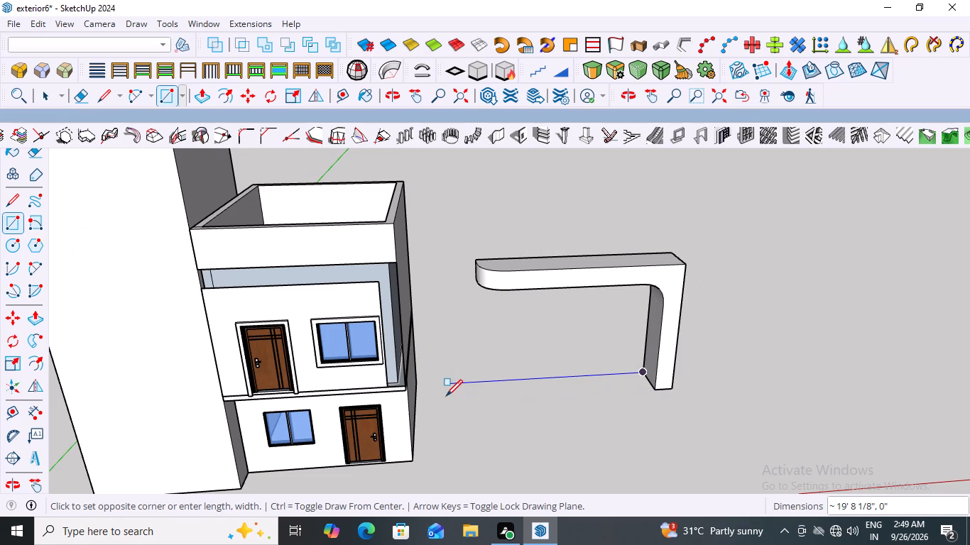
scroll(445, 407, up, 6)
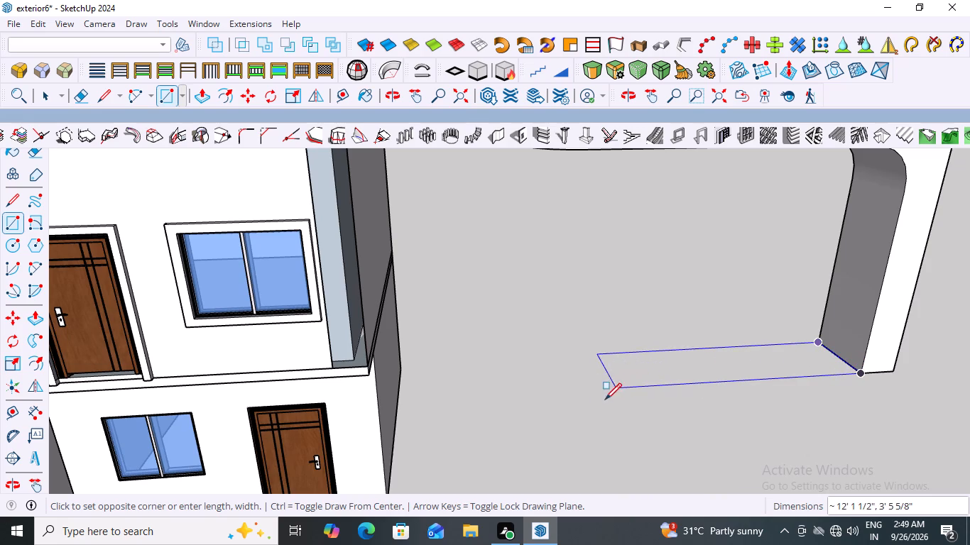
click(485, 400)
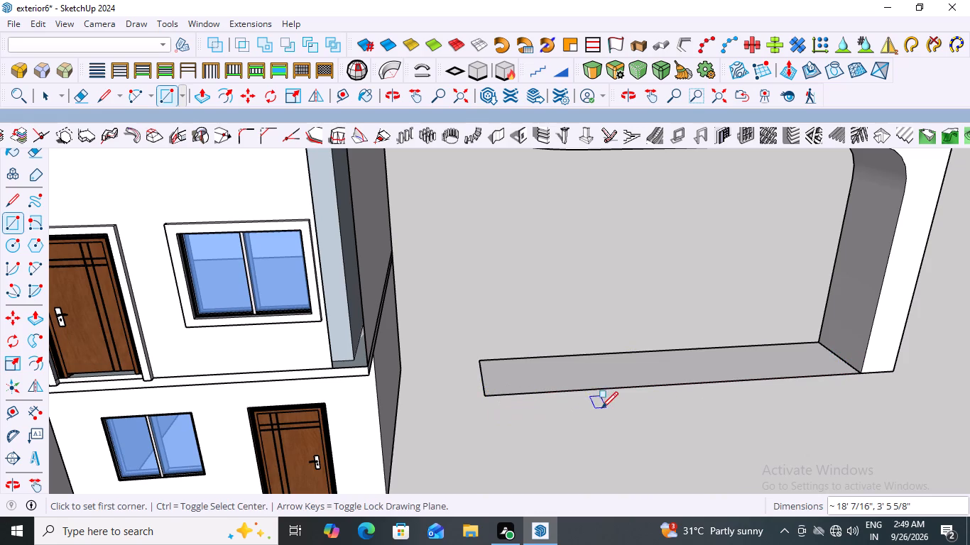
scroll(601, 408, down, 8)
middle_drag(727, 429, 706, 361)
scroll(716, 420, up, 1)
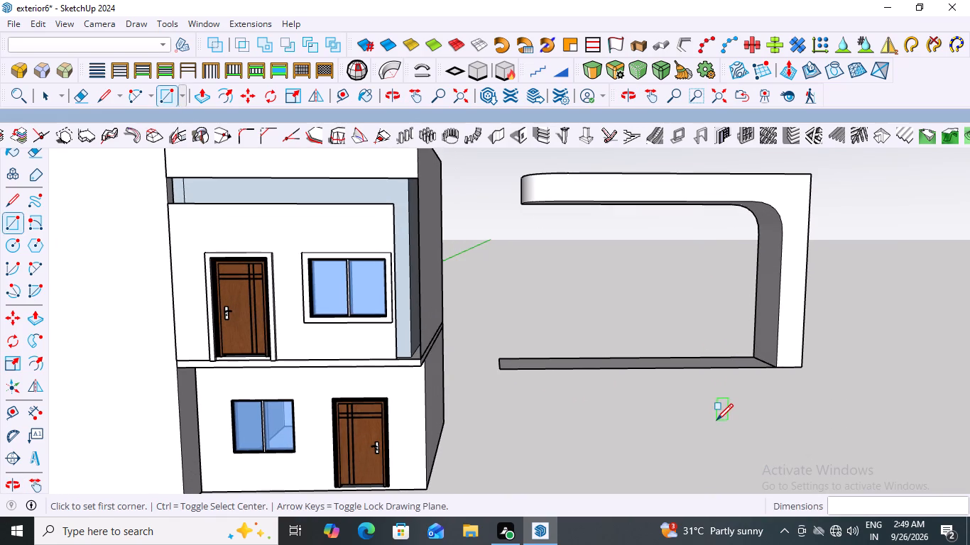
key(space)
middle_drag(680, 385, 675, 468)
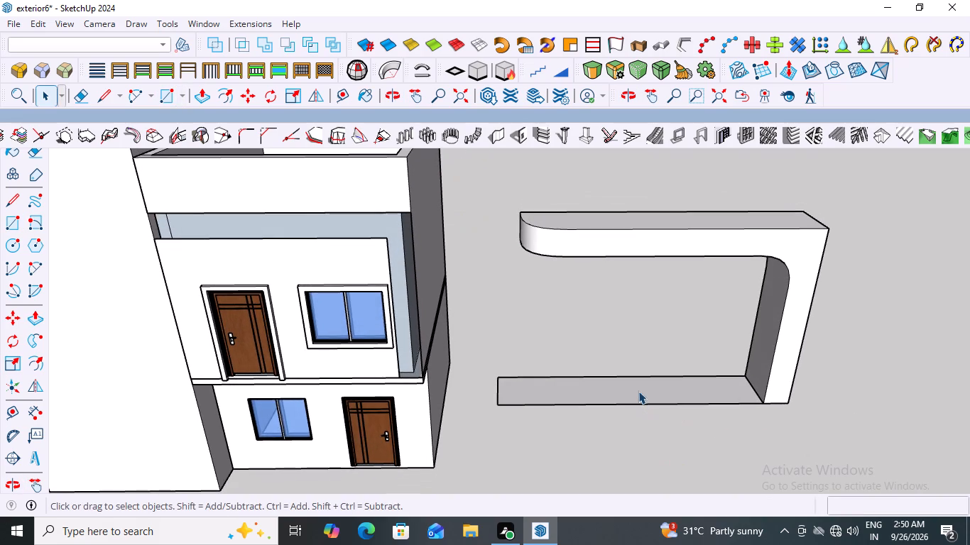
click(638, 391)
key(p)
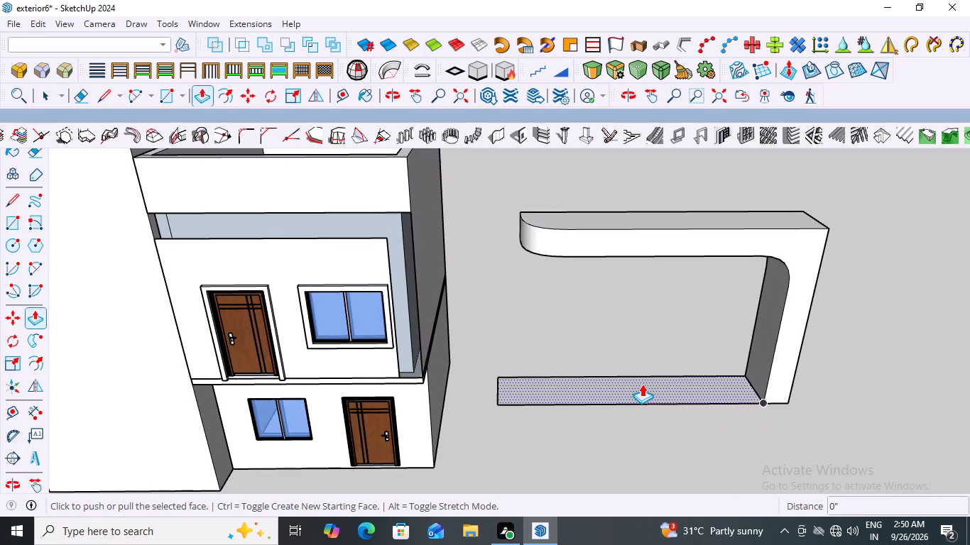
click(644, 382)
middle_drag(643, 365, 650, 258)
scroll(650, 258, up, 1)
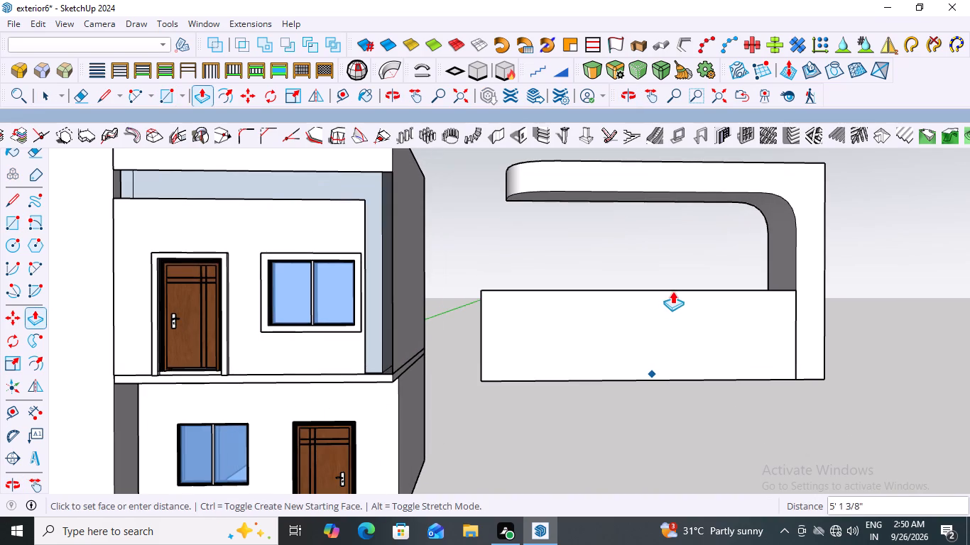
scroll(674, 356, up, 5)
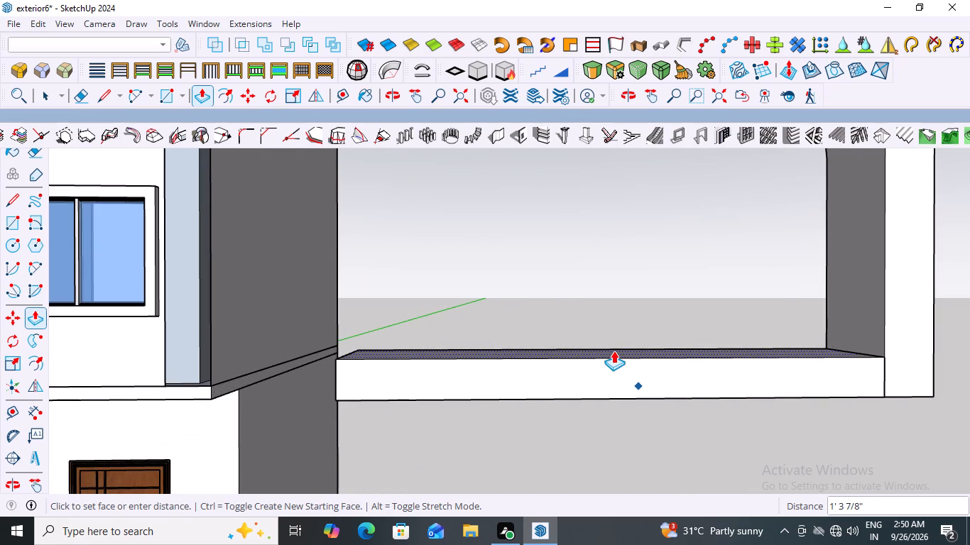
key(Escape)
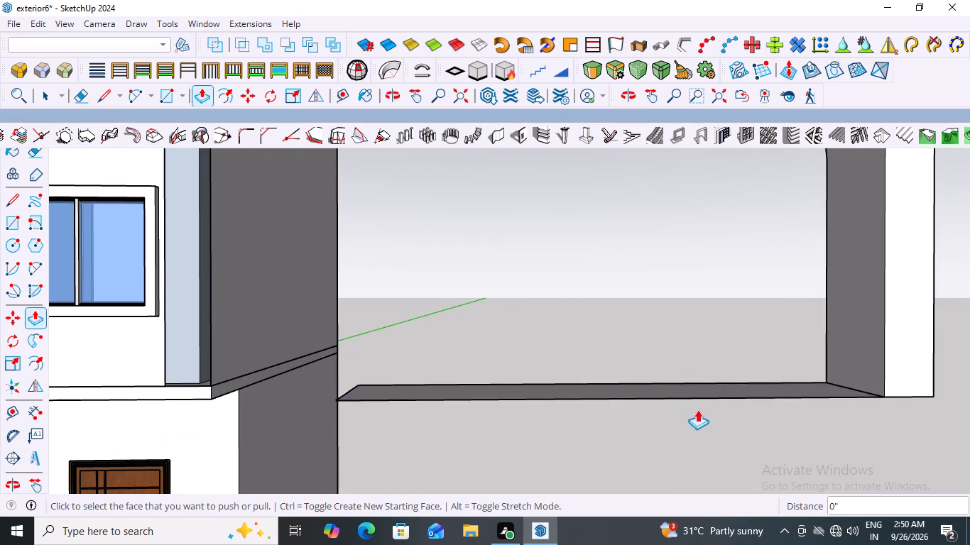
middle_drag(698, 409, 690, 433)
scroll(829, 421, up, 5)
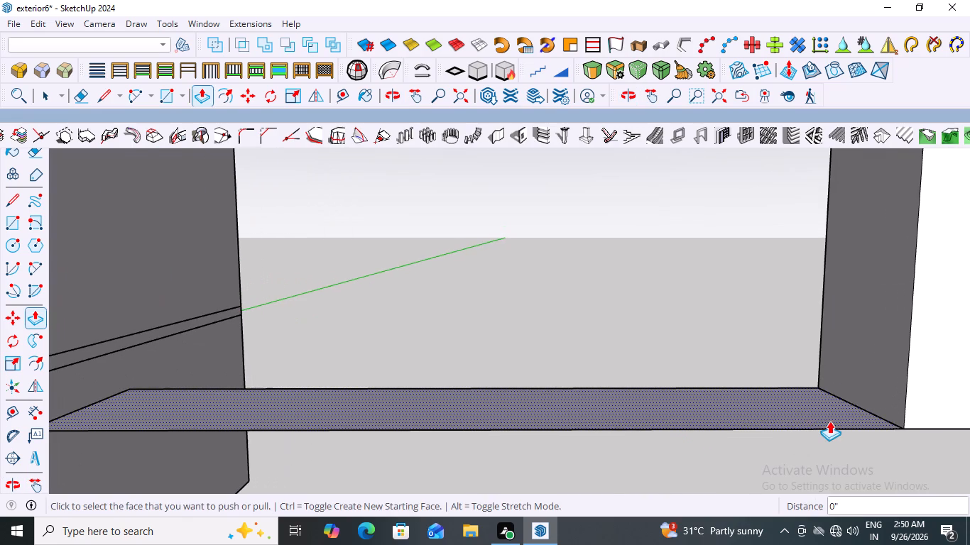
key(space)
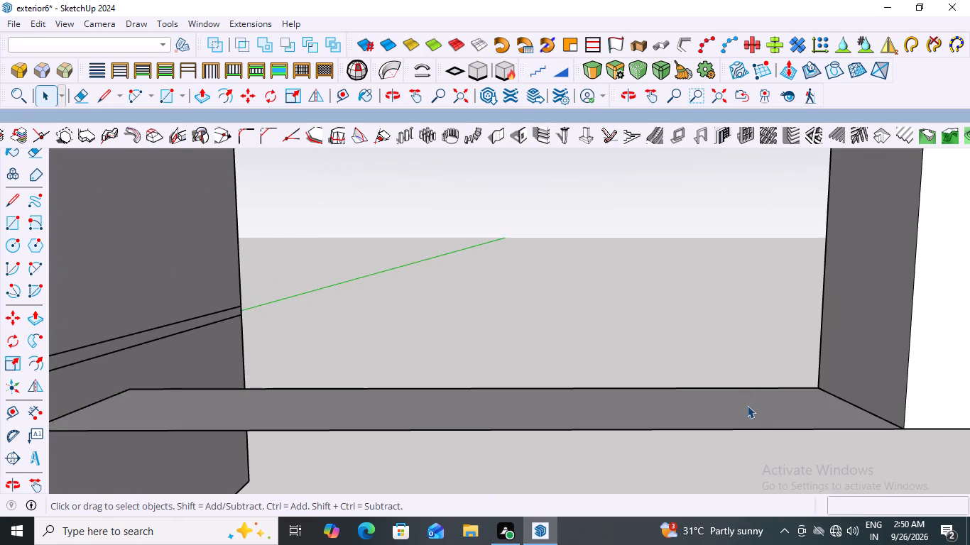
Group the rectangle's face together with its bounding edges.
double_click(751, 411)
click(752, 411)
scroll(781, 389, down, 6)
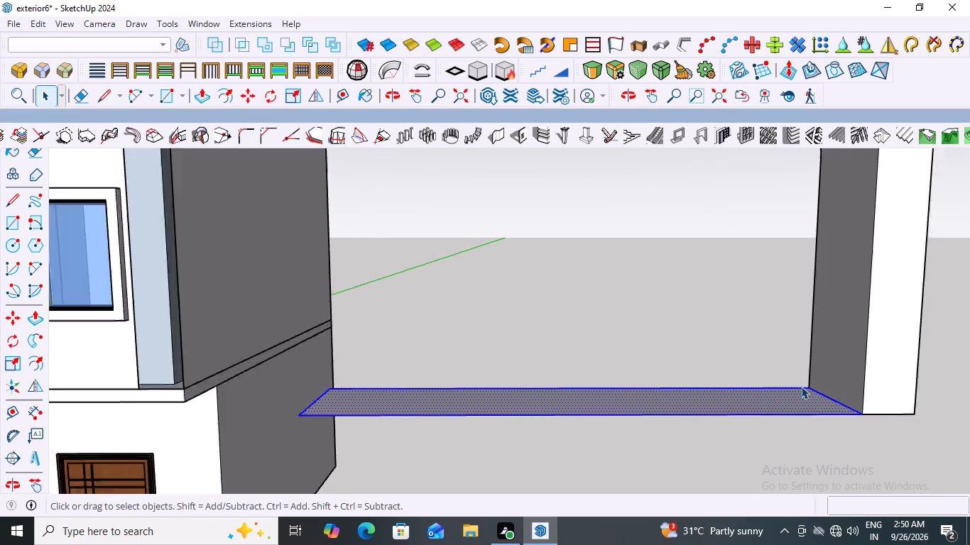
scroll(801, 386, down, 1)
right_click(765, 387)
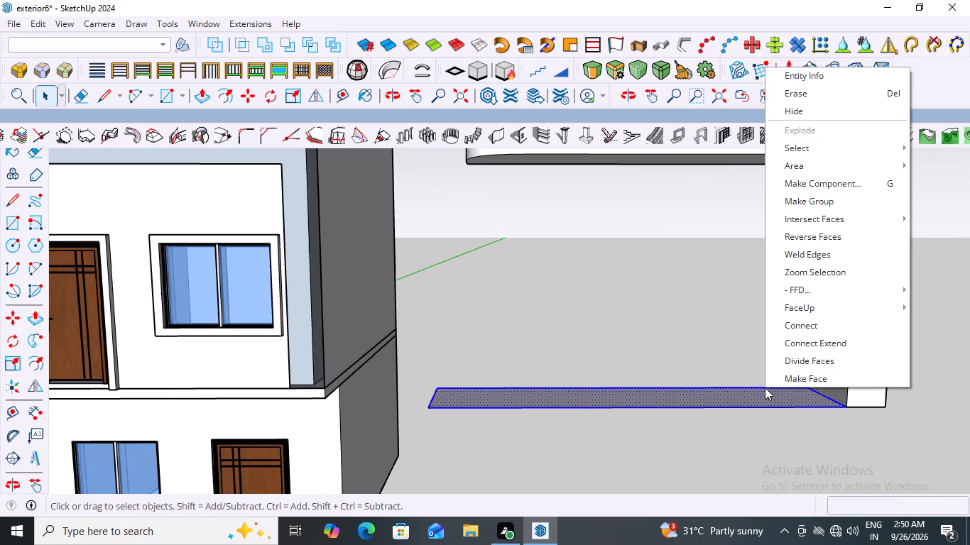
click(801, 200)
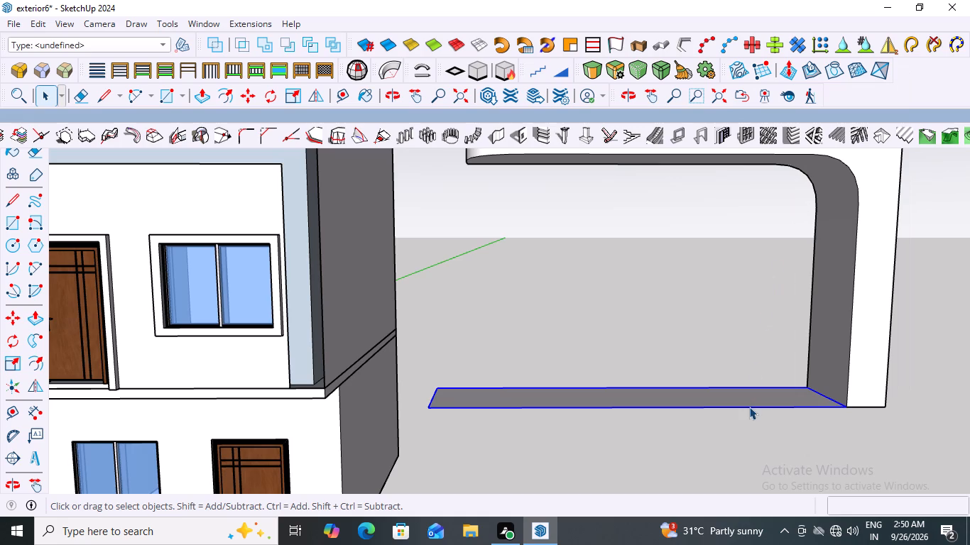
Open the rectangle's group, pull its face up about 1' 9" into a solid base beam, and leave the group.
click(745, 400)
click(746, 394)
click(746, 394)
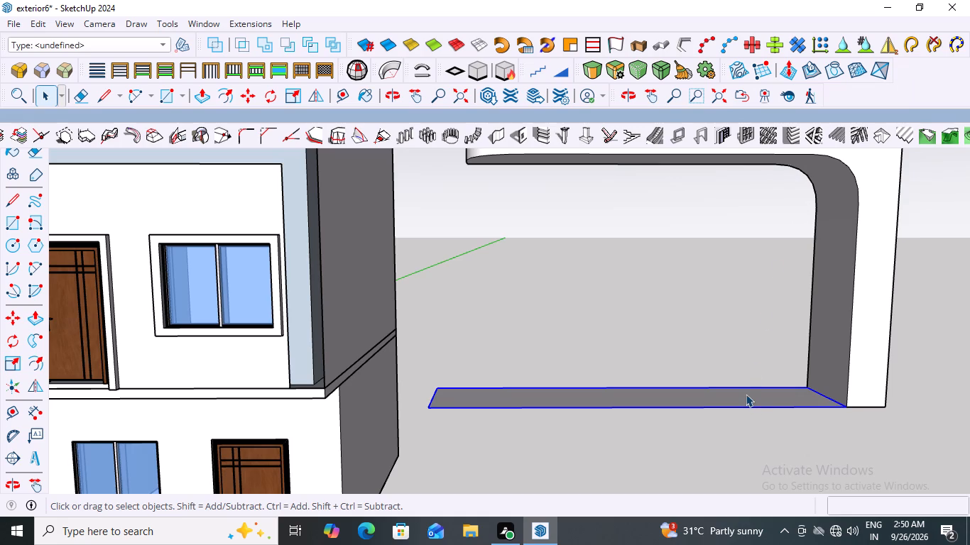
double_click(748, 397)
click(748, 397)
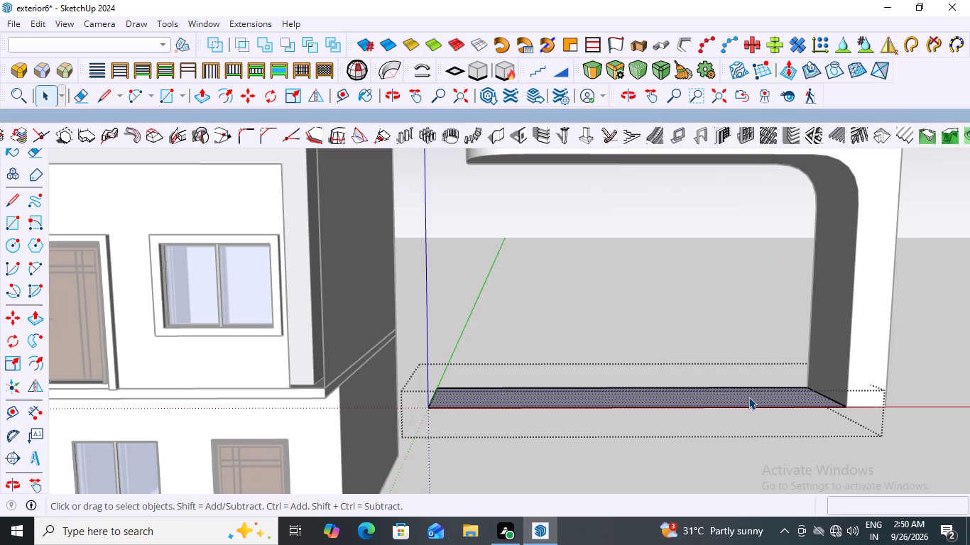
key(p)
click(746, 385)
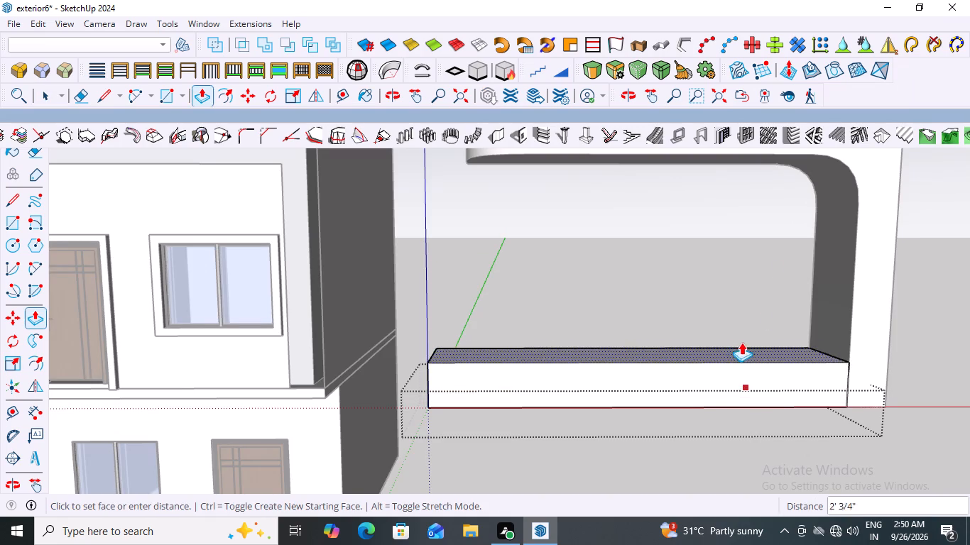
middle_drag(741, 351, 651, 334)
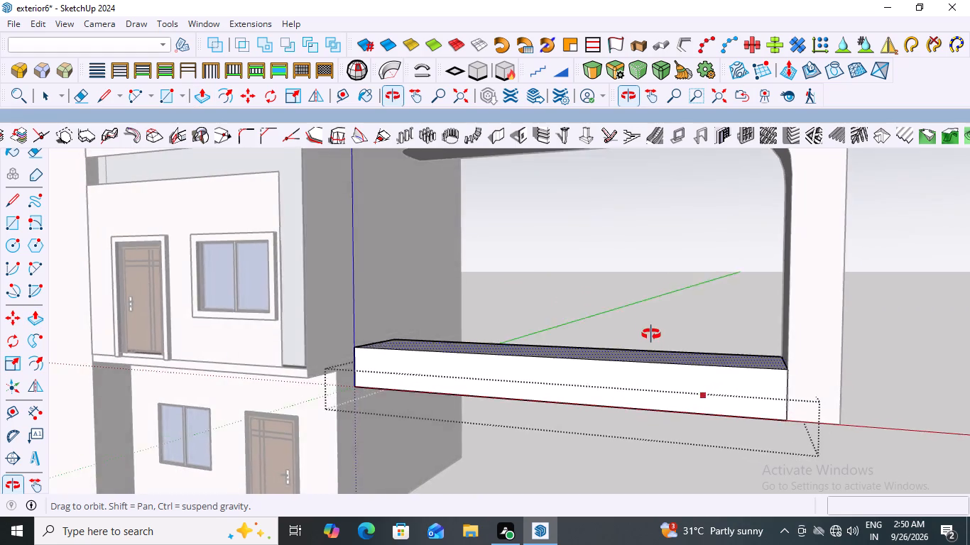
middle_drag(651, 334, 712, 368)
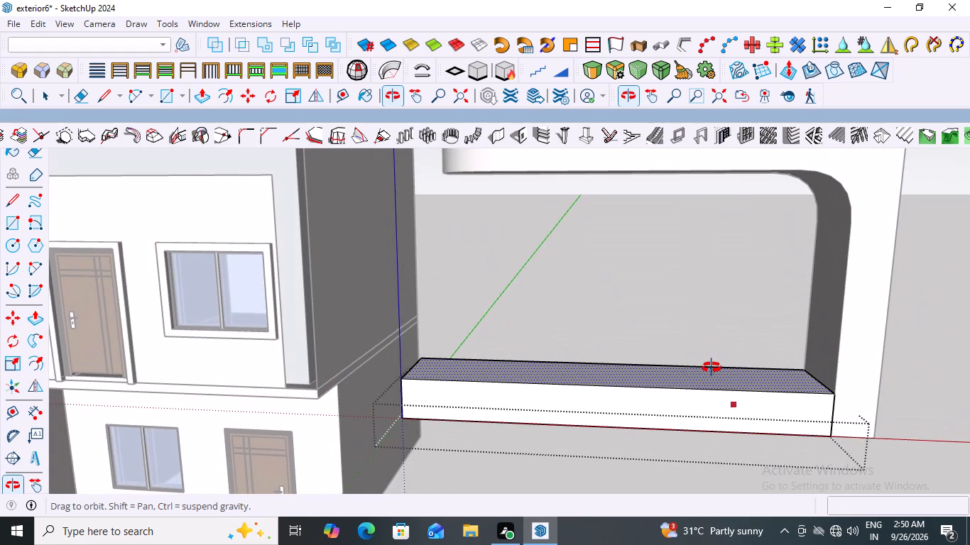
middle_drag(712, 368, 716, 367)
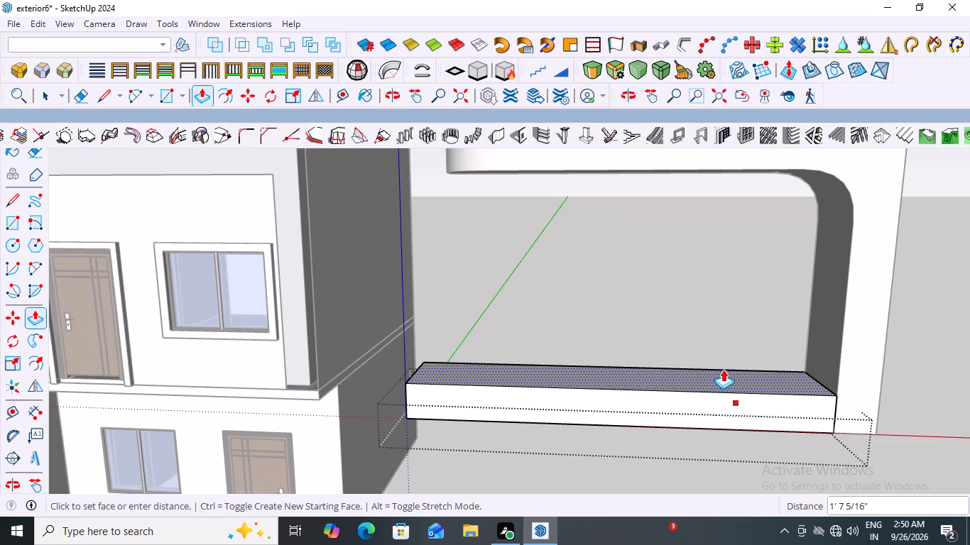
middle_drag(723, 369, 727, 368)
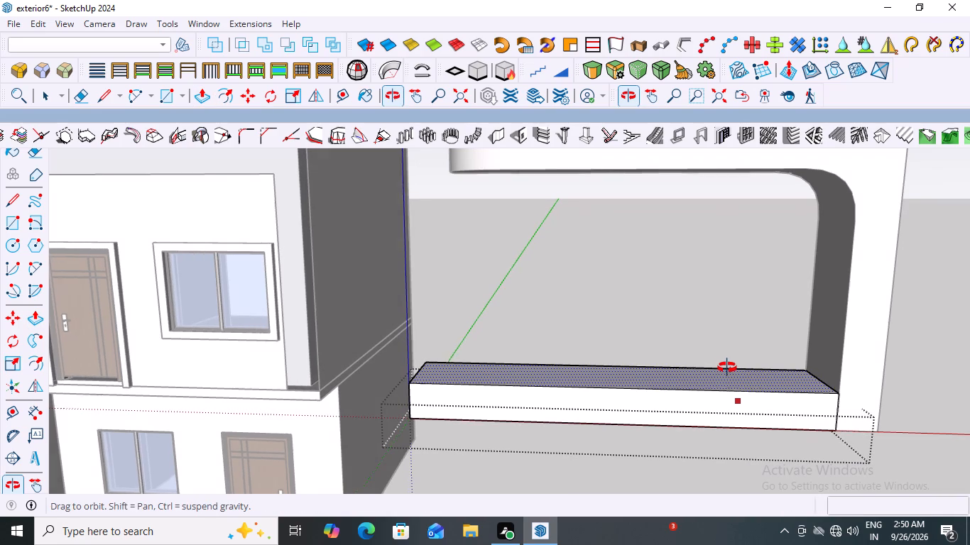
middle_drag(727, 368, 745, 365)
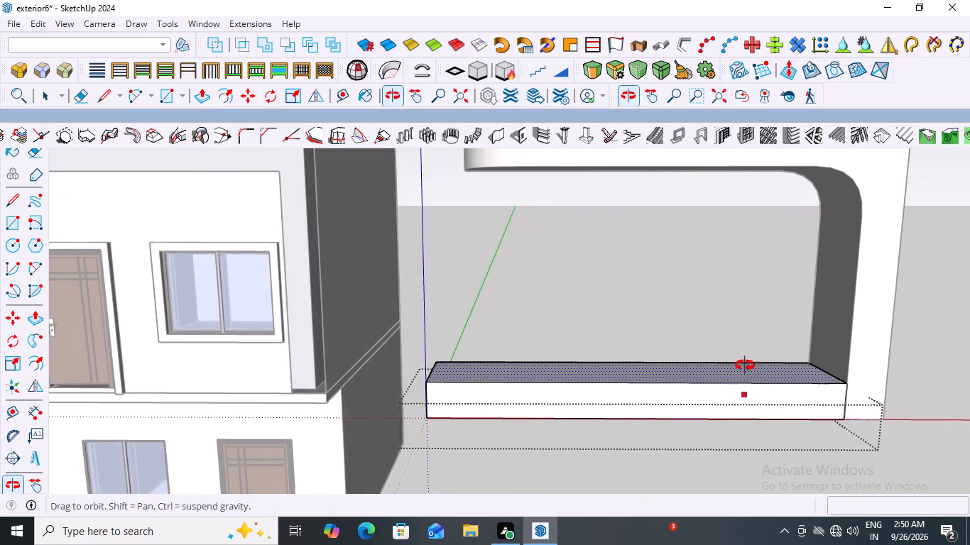
middle_drag(745, 365, 749, 365)
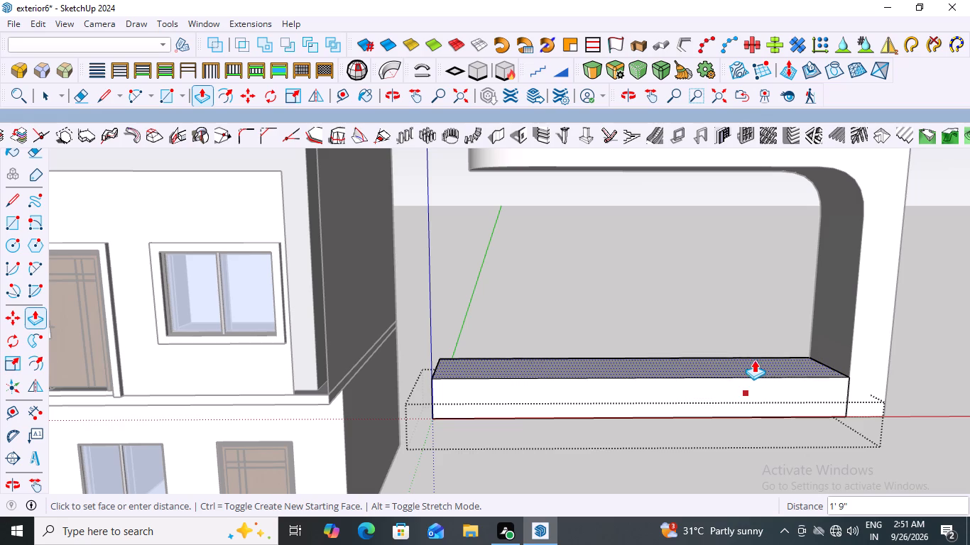
click(754, 360)
key(space)
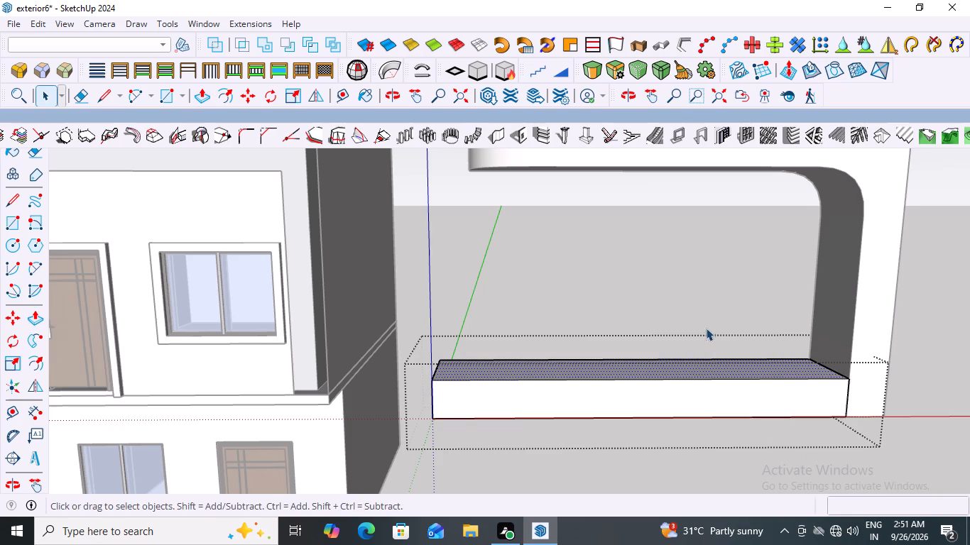
click(564, 293)
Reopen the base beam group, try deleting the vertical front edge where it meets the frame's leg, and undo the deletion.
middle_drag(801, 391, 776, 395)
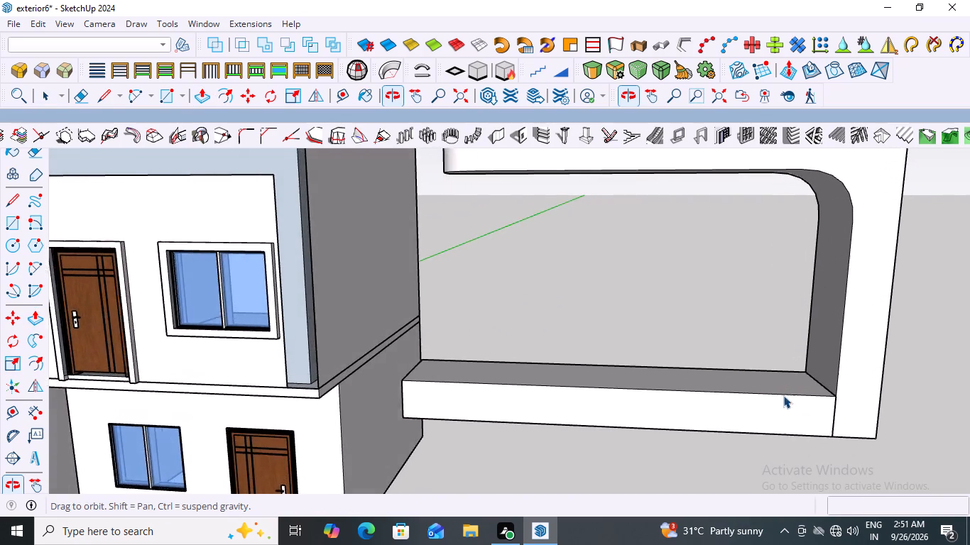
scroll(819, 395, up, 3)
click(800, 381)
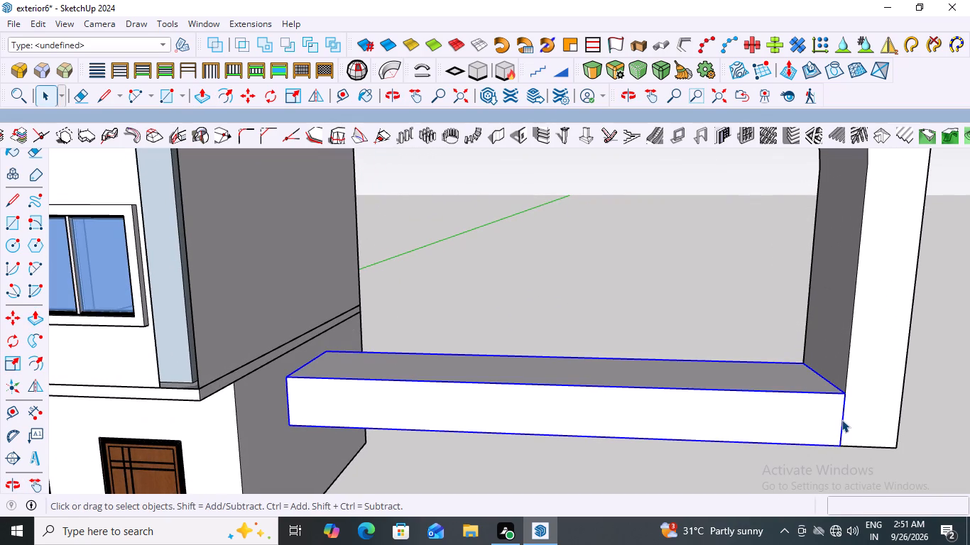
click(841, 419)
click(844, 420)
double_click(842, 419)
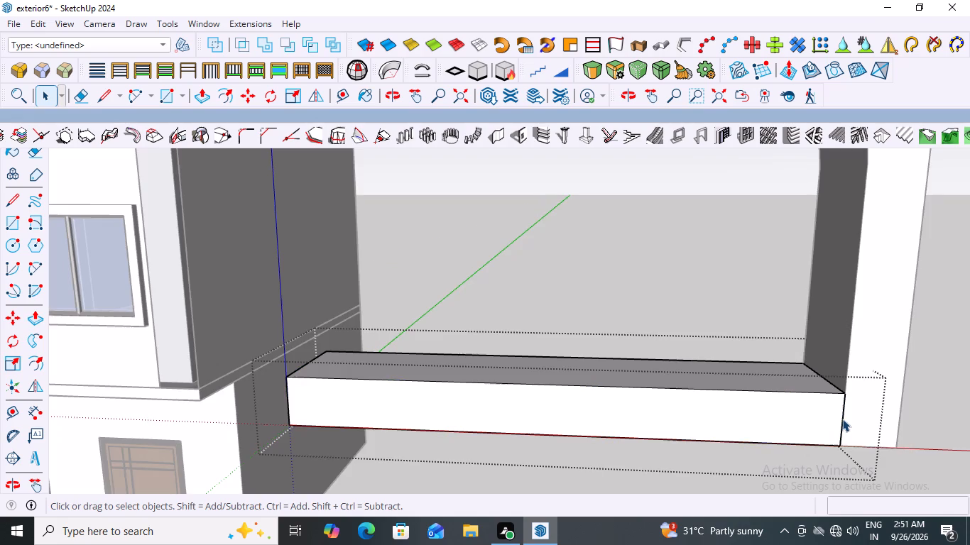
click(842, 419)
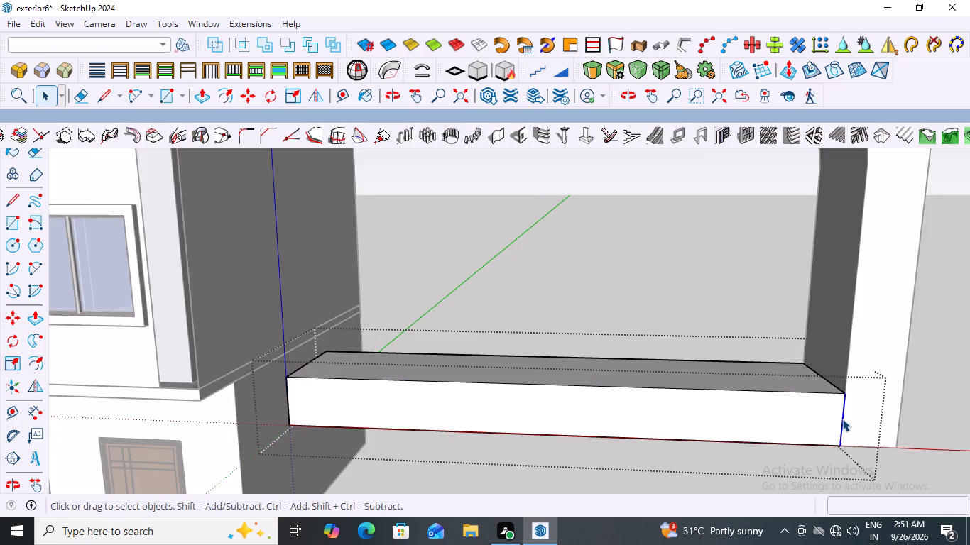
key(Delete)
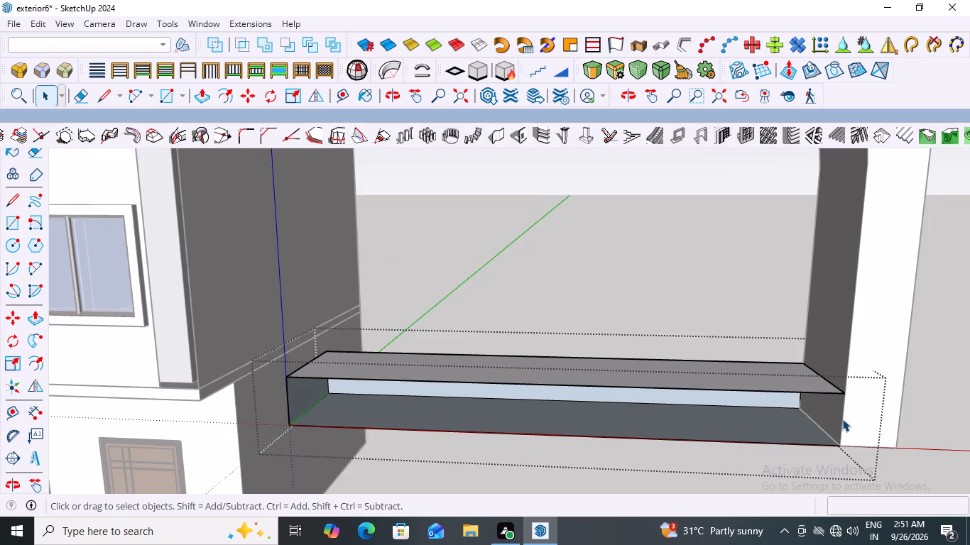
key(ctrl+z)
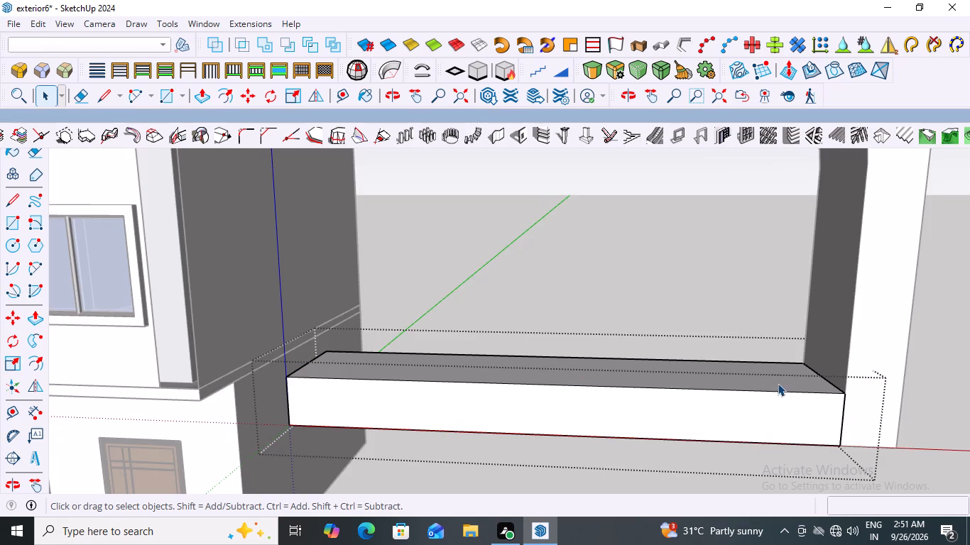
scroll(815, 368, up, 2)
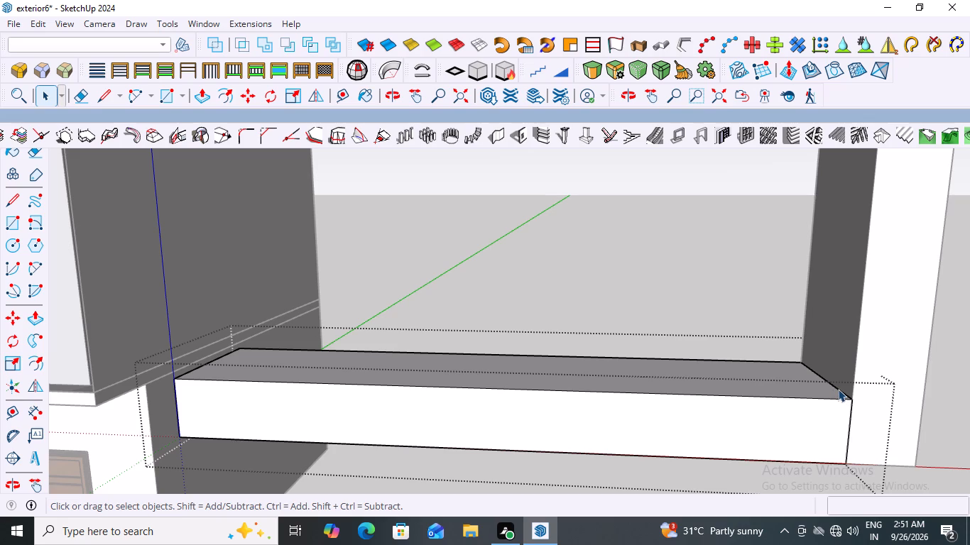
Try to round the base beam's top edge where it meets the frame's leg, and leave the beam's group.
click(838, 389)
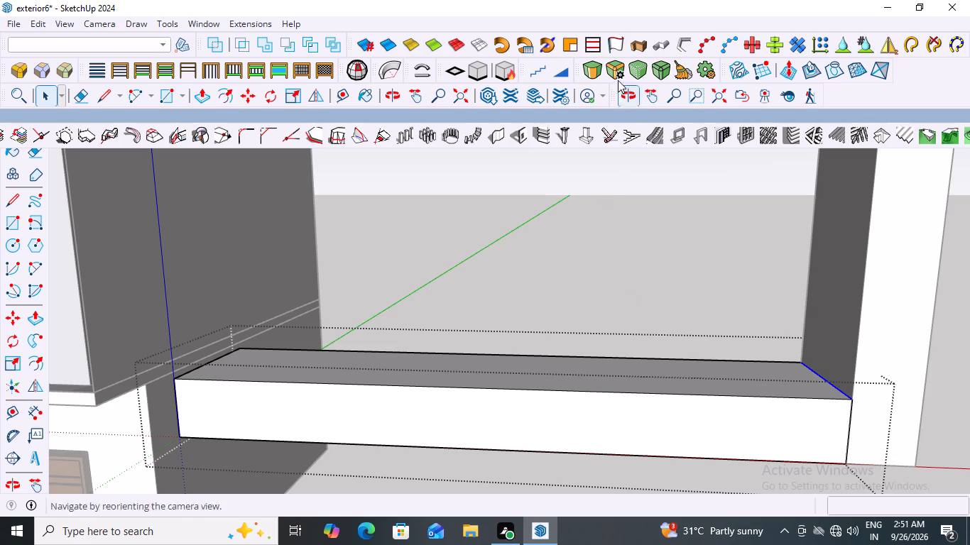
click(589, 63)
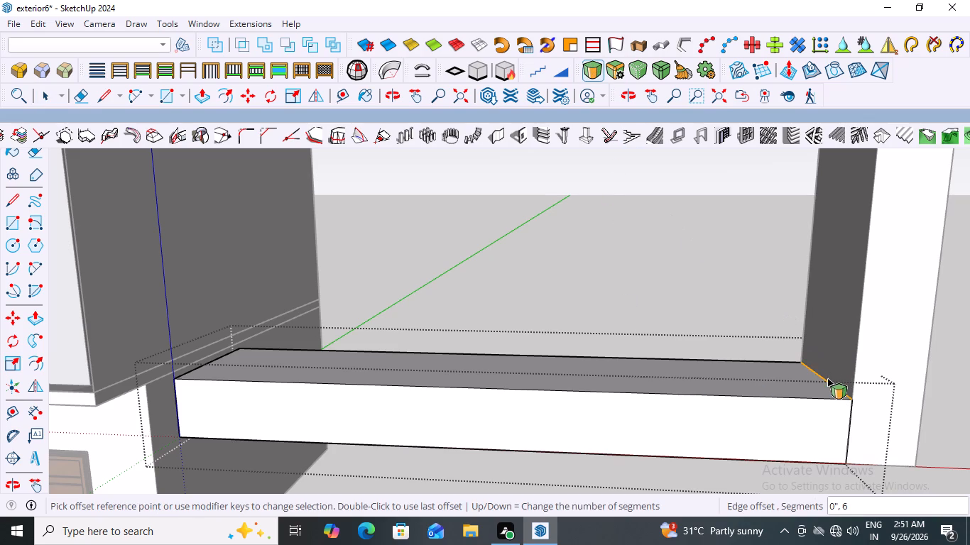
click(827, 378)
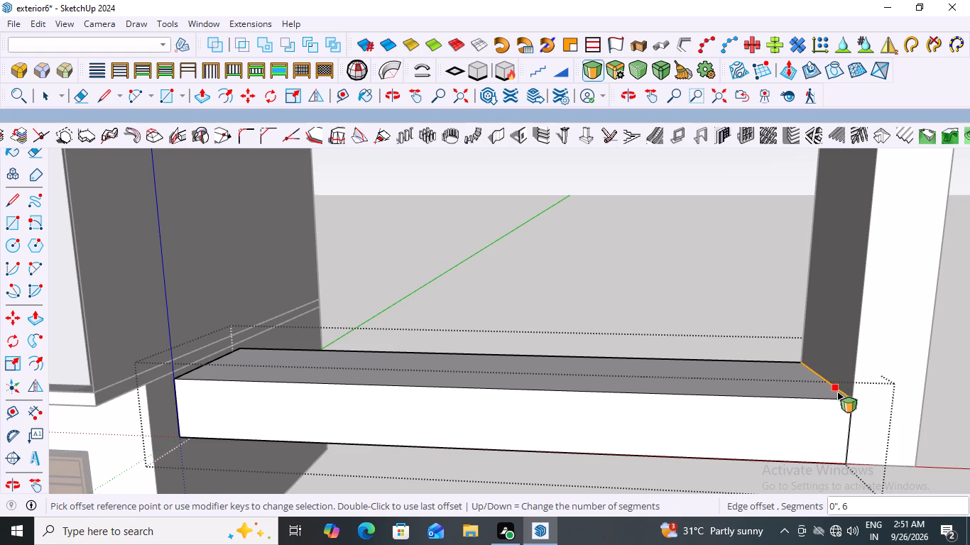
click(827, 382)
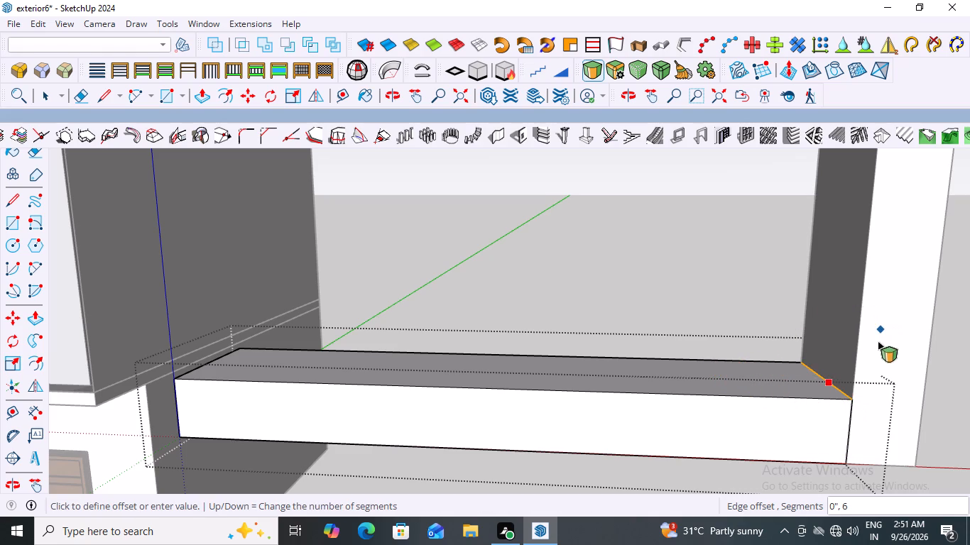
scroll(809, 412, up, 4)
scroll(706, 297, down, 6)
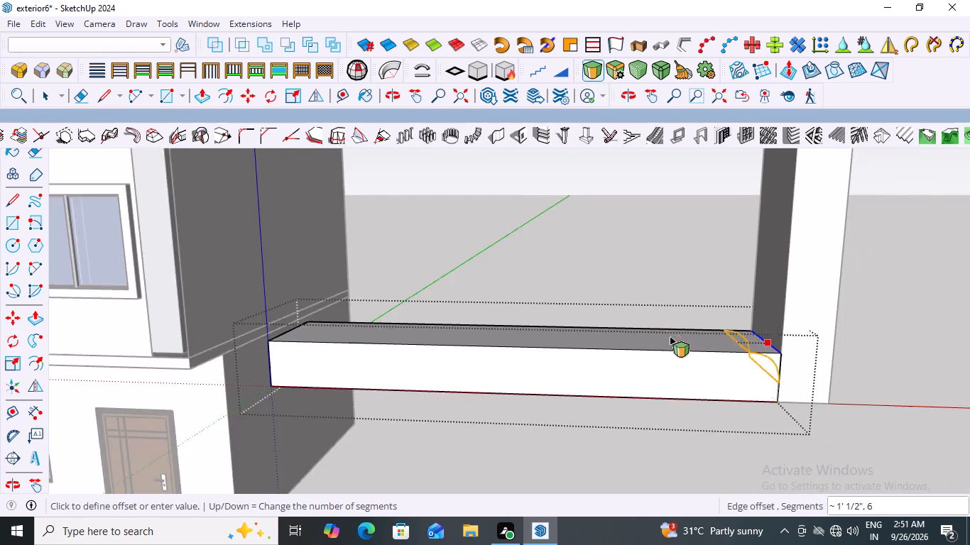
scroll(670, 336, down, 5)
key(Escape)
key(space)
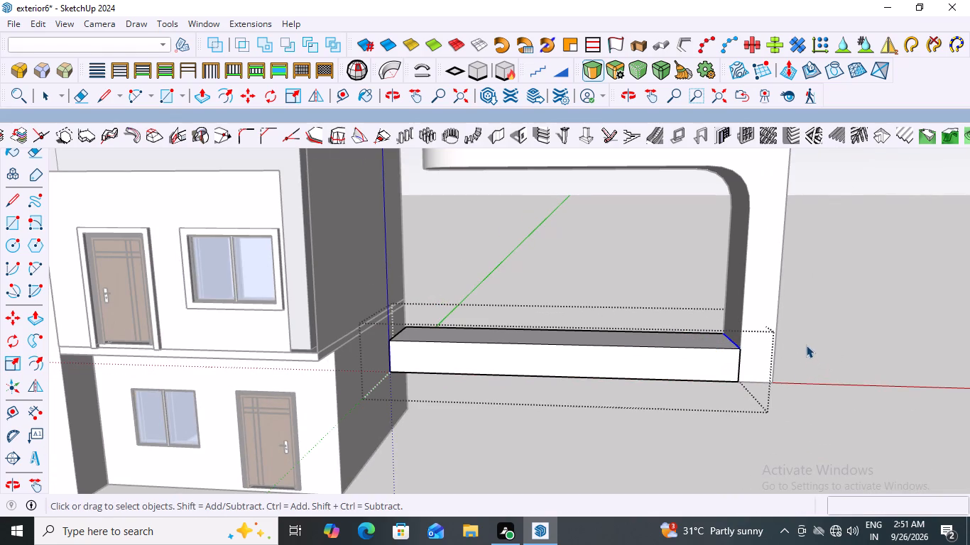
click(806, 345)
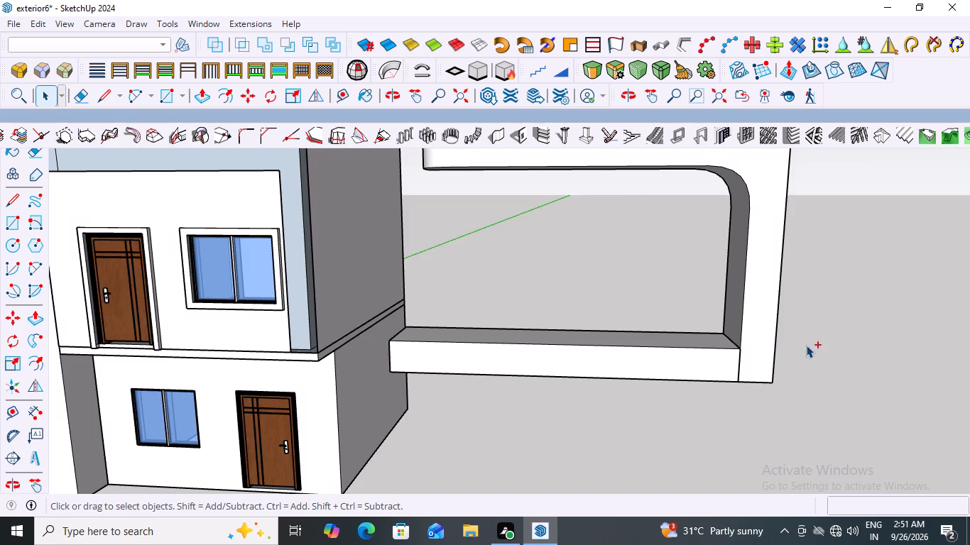
Undo the base beam's pull, its grouping and the flat rectangle, leaving only the canopy frame.
key(ctrl+z)
key(ctrl+z)
key(ctrl+z)
key(ctrl+z)
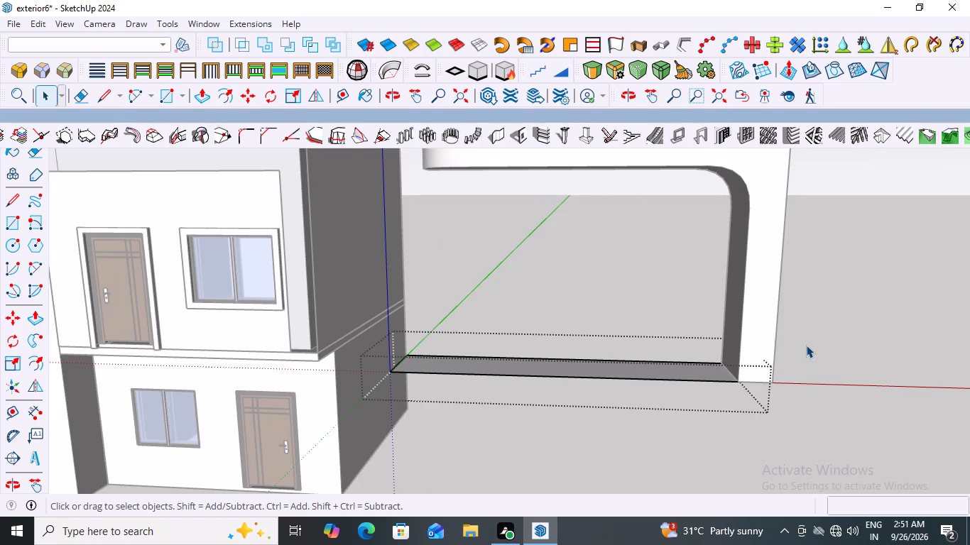
key(ctrl+z)
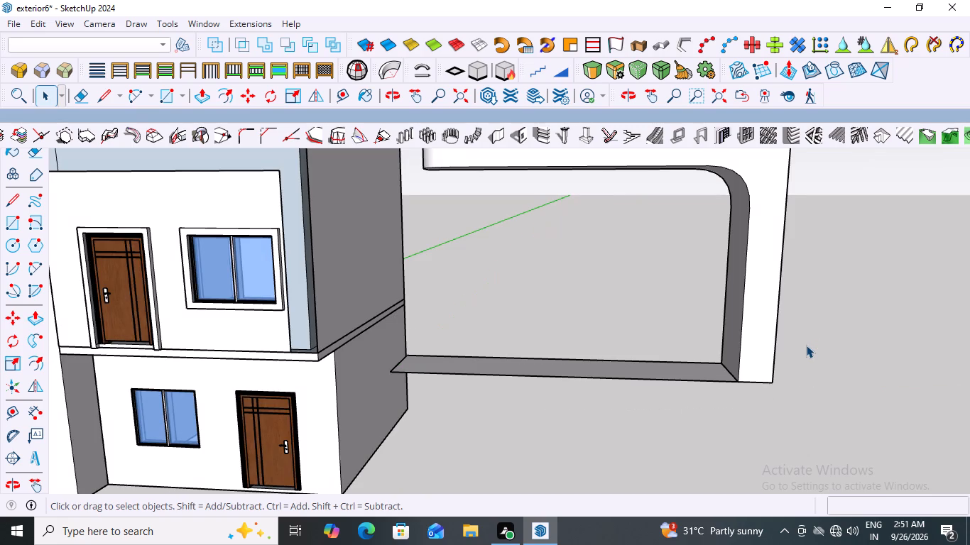
key(ctrl+z)
key(ctrl+z)
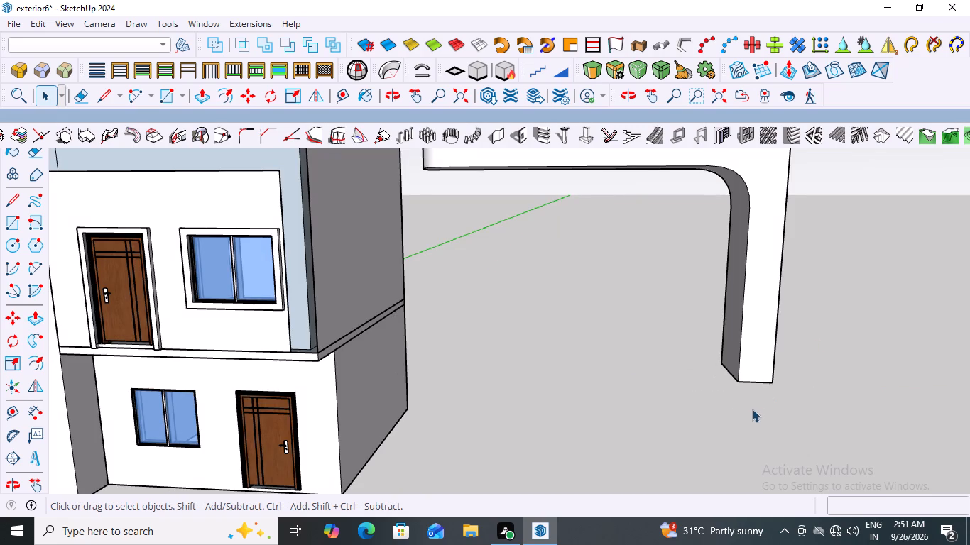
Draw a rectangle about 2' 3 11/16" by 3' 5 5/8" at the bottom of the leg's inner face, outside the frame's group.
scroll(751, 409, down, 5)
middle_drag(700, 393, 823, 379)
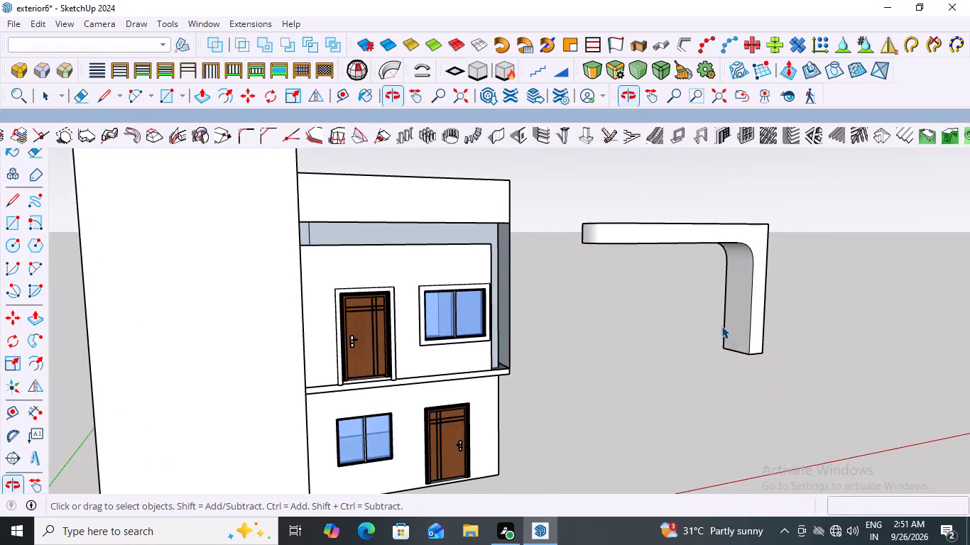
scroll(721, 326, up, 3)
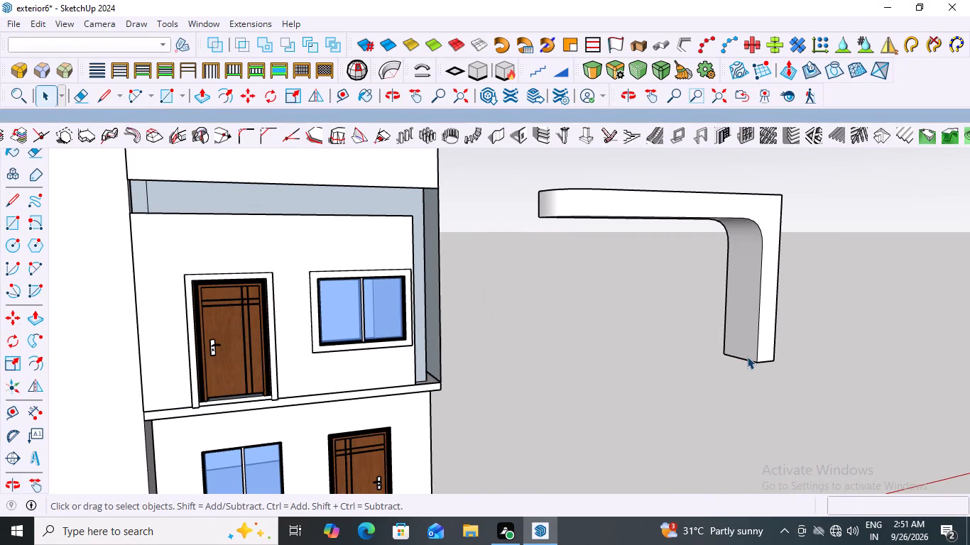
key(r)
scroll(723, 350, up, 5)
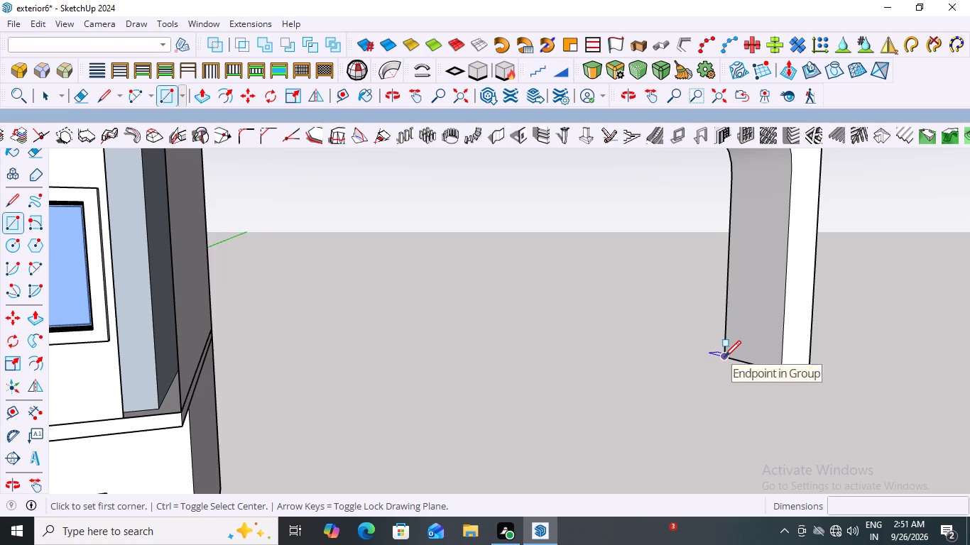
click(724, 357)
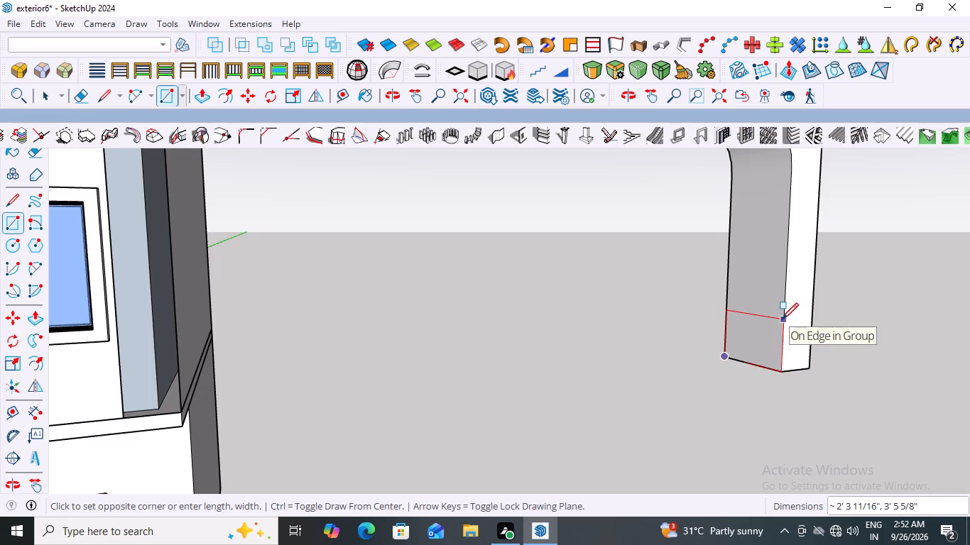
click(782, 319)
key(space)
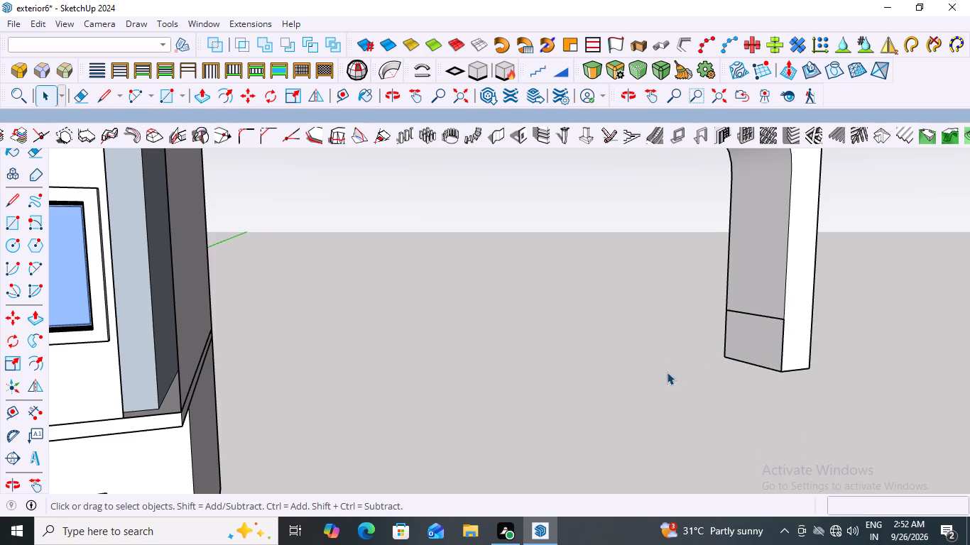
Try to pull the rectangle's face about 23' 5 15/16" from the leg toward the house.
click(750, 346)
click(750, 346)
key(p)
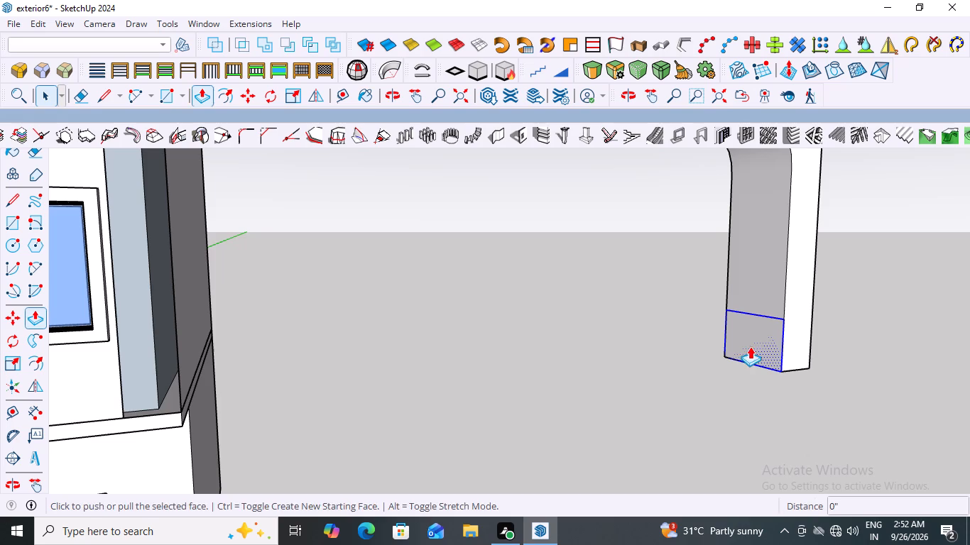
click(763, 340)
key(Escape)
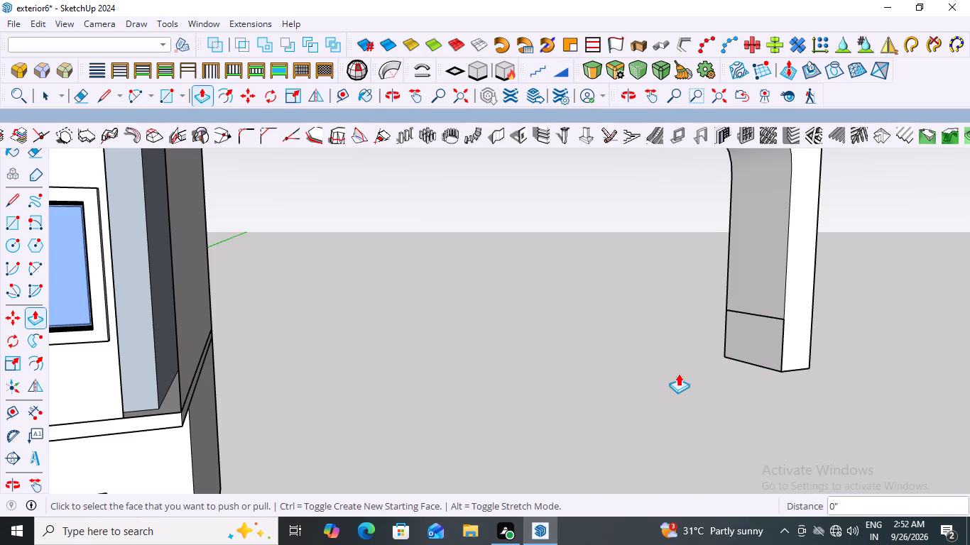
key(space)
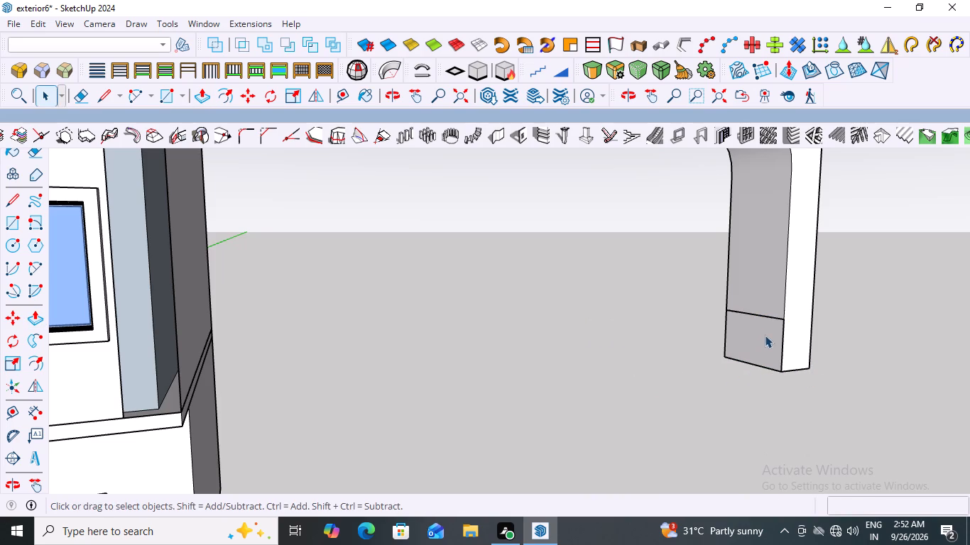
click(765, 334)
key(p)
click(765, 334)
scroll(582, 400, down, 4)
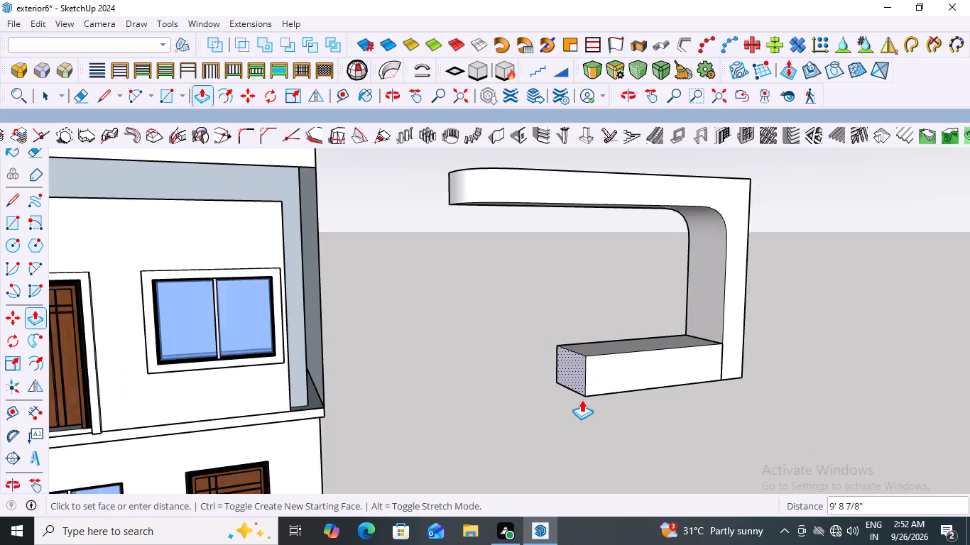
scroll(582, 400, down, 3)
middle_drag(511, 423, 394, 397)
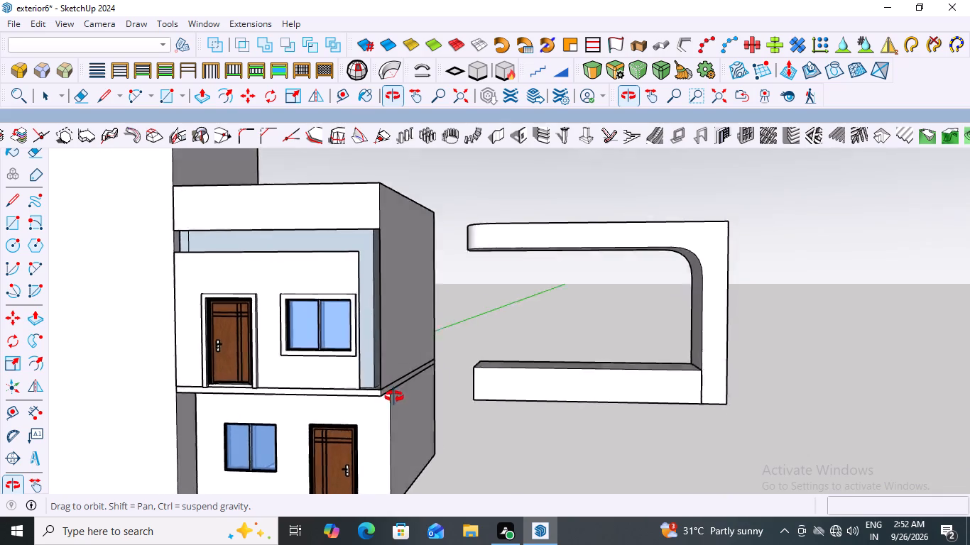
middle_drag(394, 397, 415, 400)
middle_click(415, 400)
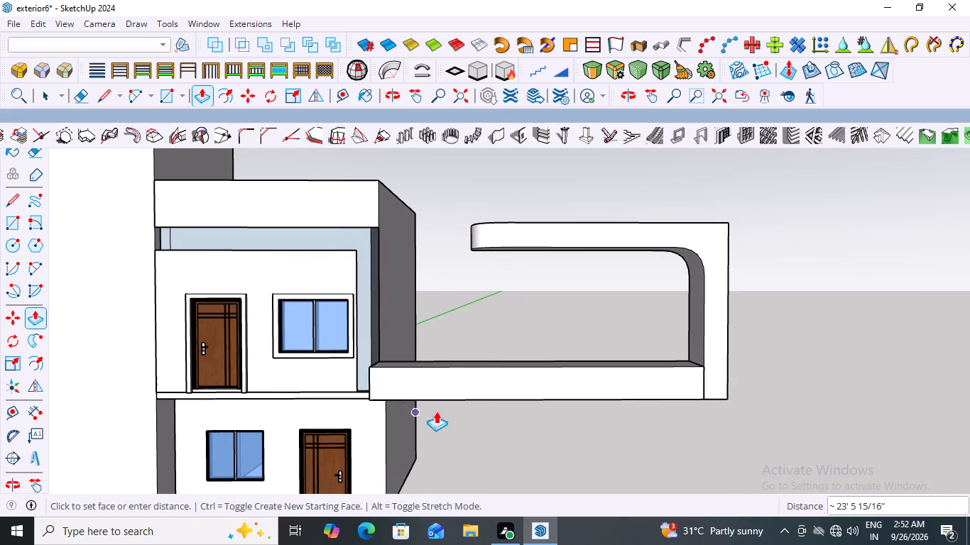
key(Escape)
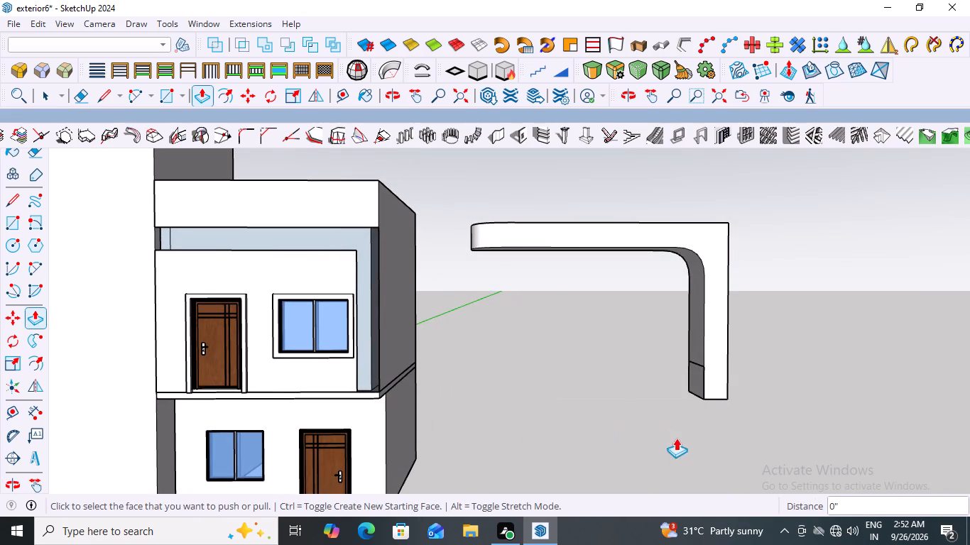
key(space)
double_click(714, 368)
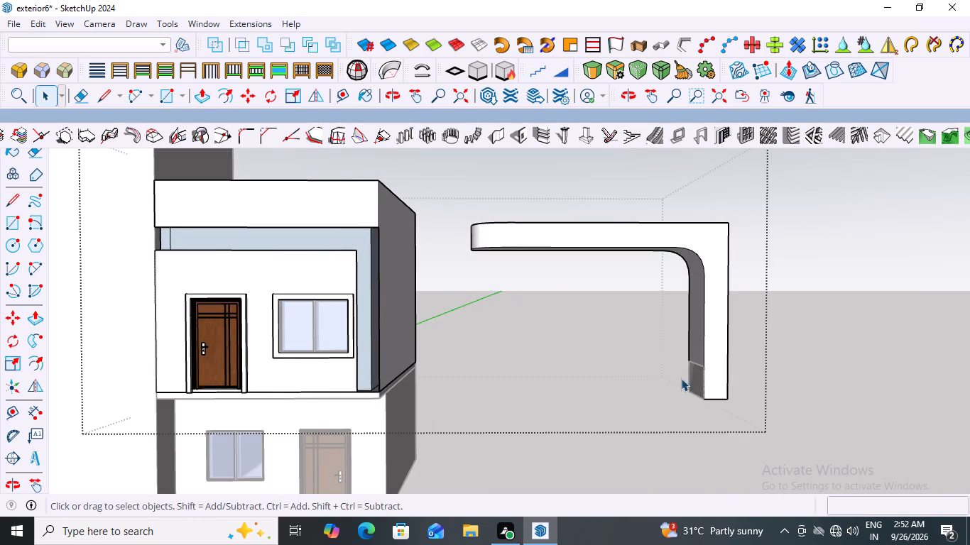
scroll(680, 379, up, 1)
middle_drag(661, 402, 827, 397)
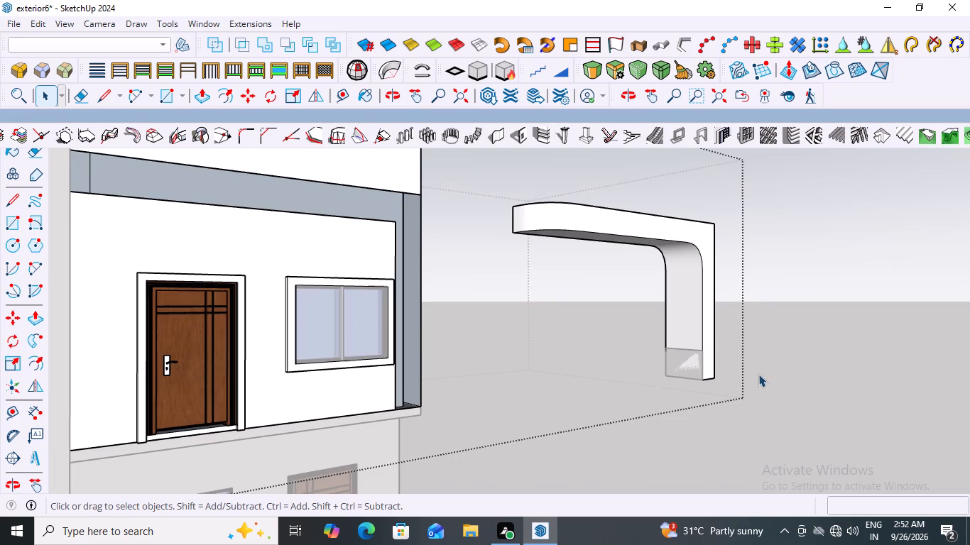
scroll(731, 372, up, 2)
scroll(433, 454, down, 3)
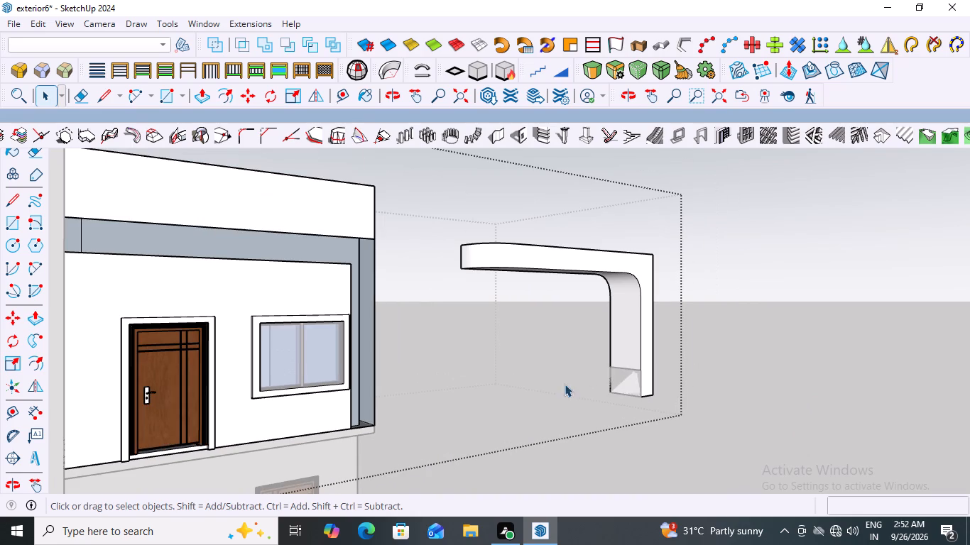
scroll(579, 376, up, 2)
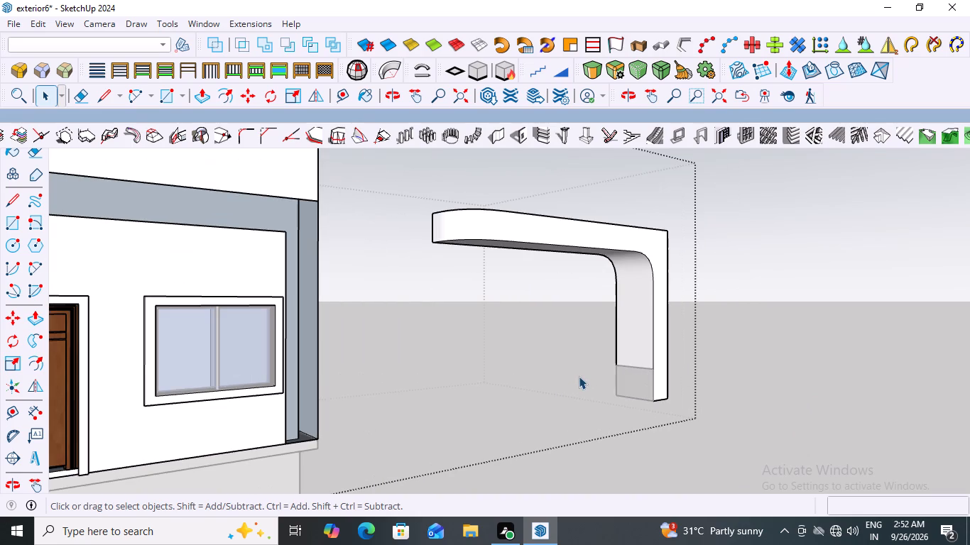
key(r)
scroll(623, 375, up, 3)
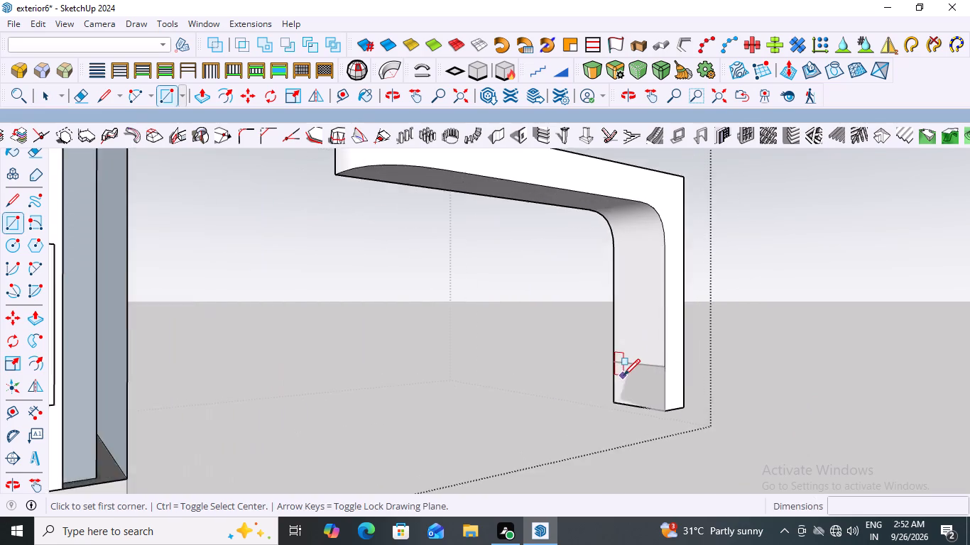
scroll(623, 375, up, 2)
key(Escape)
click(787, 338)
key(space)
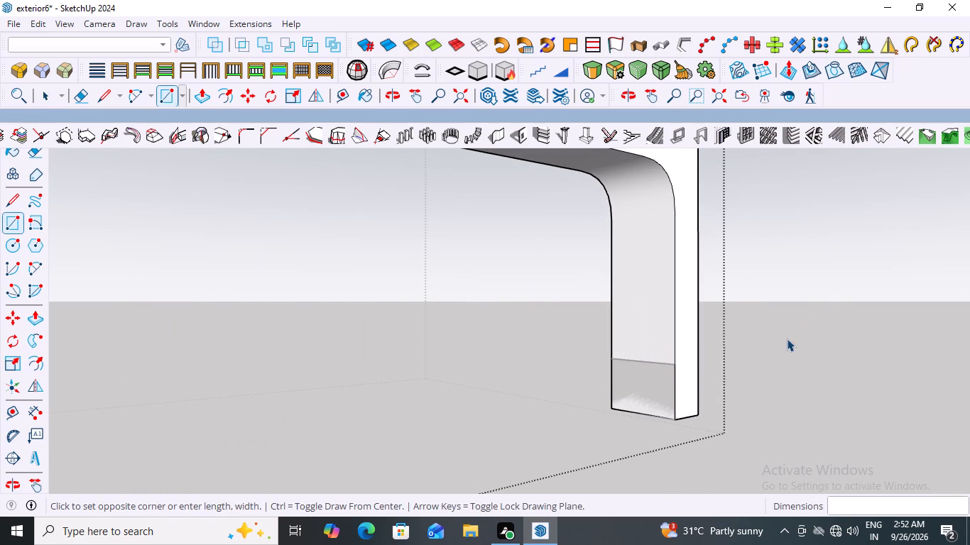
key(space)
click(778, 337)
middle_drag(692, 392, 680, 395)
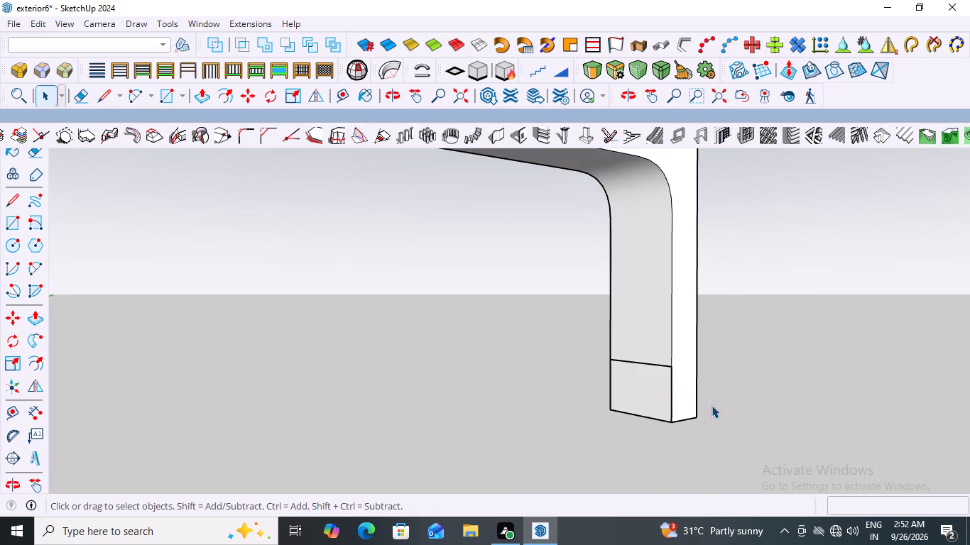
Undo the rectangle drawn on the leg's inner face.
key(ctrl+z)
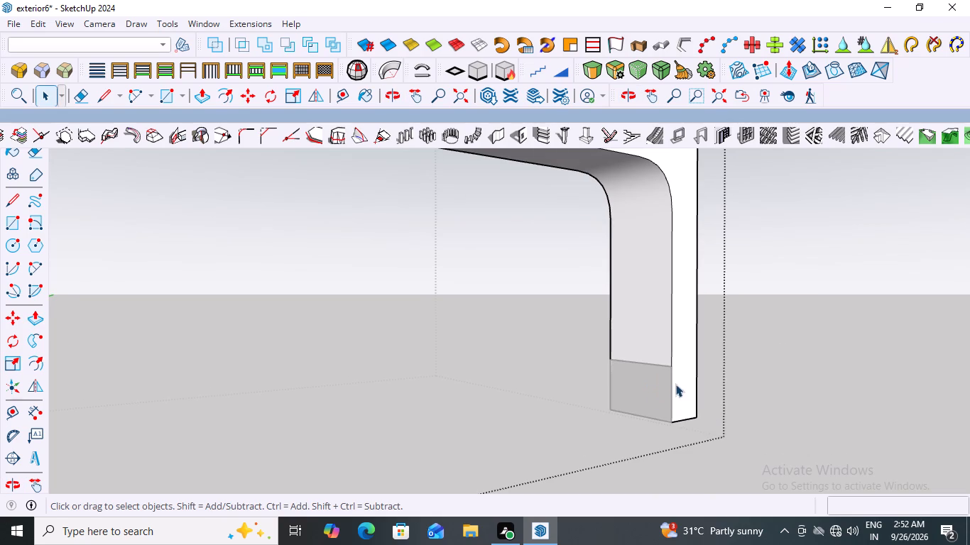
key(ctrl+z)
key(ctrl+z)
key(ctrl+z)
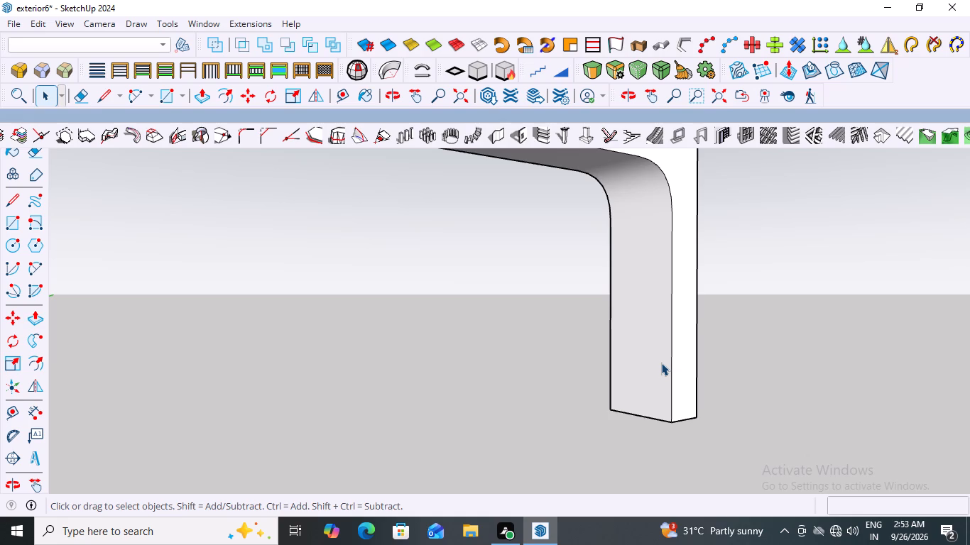
Open the canopy frame's group and draw a rectangle about 2' 3 15/16" by 3' 5 5/8" at the bottom of the leg's inner face.
double_click(661, 363)
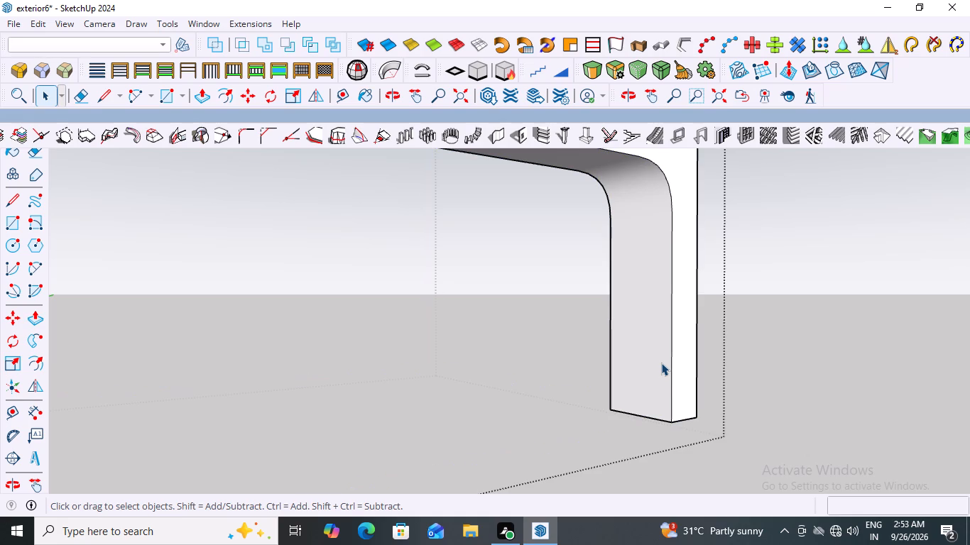
key(r)
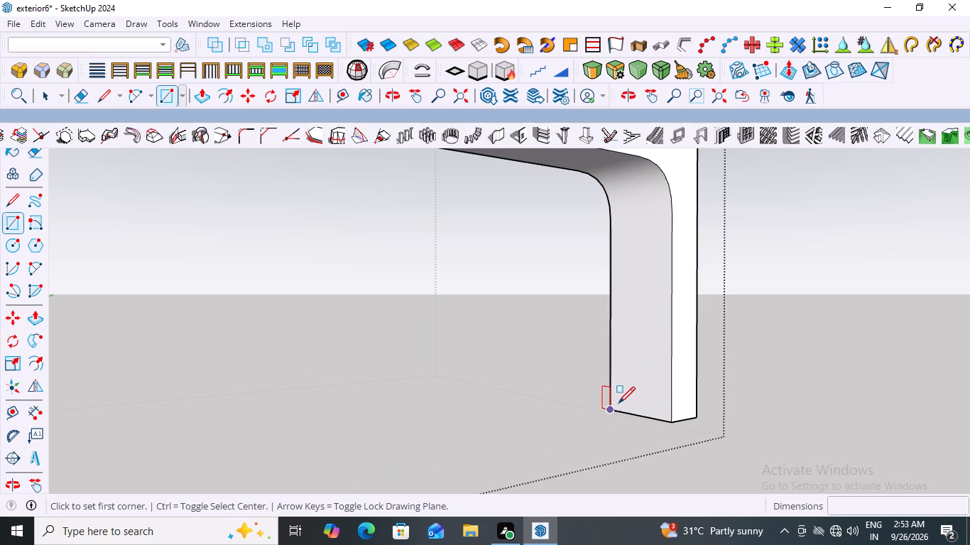
click(612, 409)
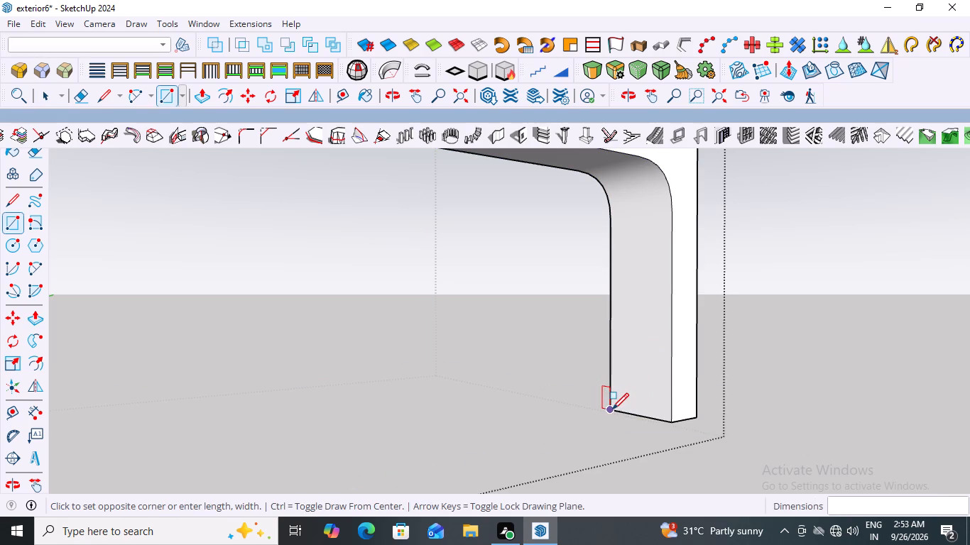
click(669, 366)
key(space)
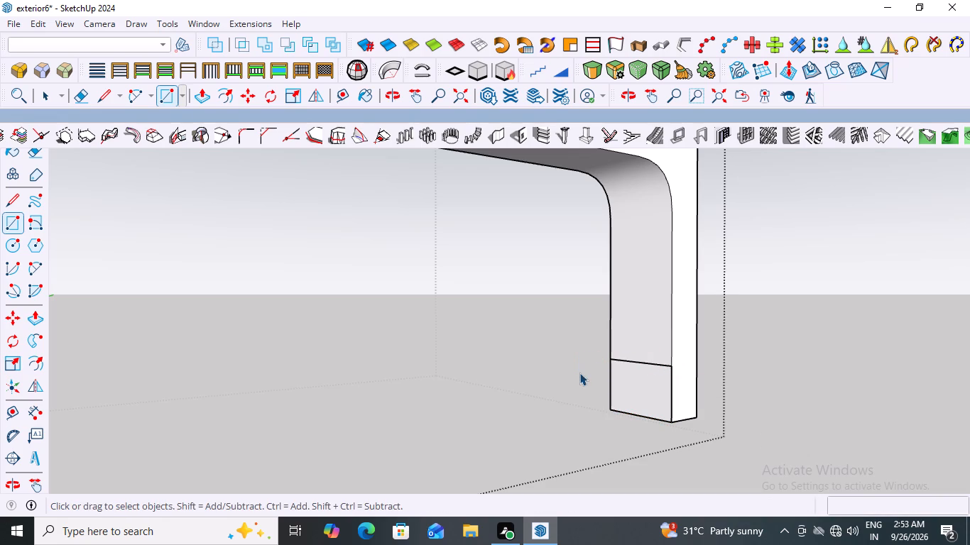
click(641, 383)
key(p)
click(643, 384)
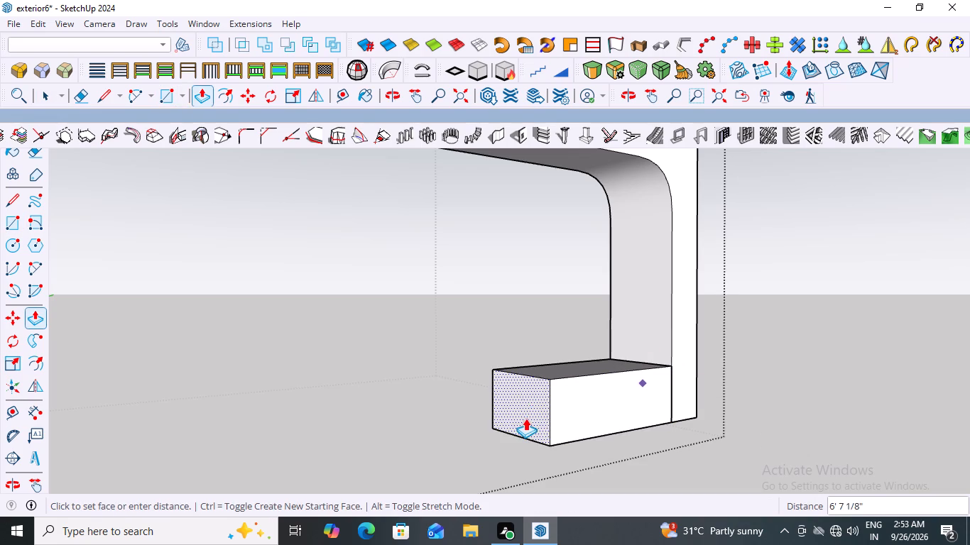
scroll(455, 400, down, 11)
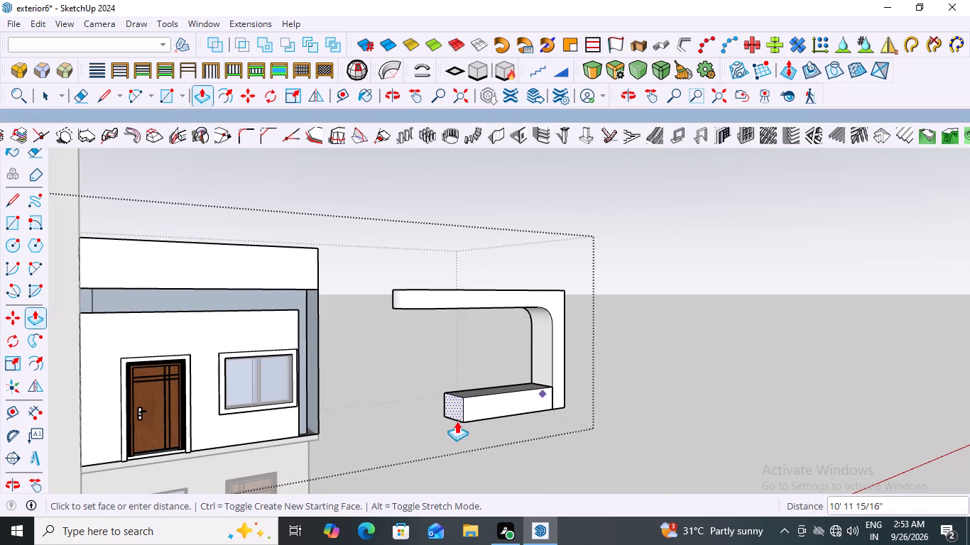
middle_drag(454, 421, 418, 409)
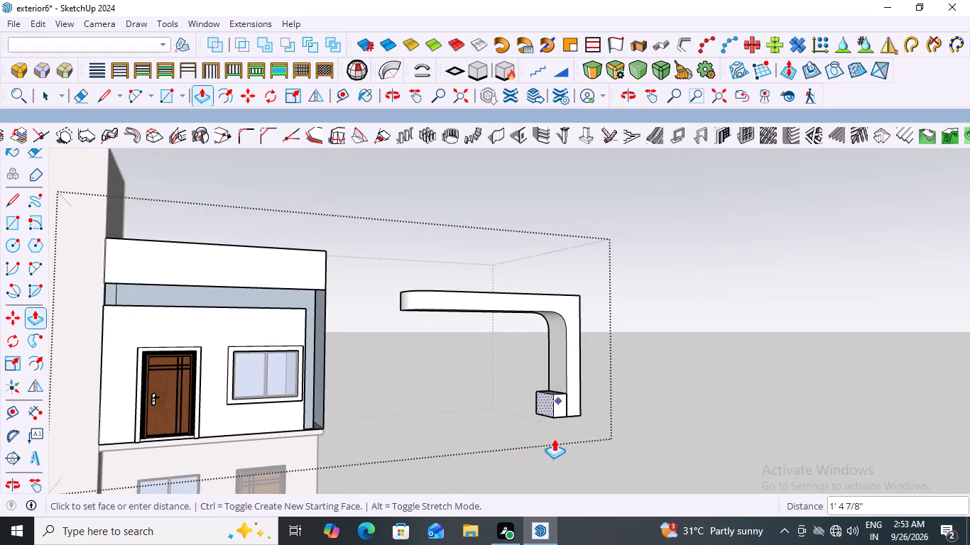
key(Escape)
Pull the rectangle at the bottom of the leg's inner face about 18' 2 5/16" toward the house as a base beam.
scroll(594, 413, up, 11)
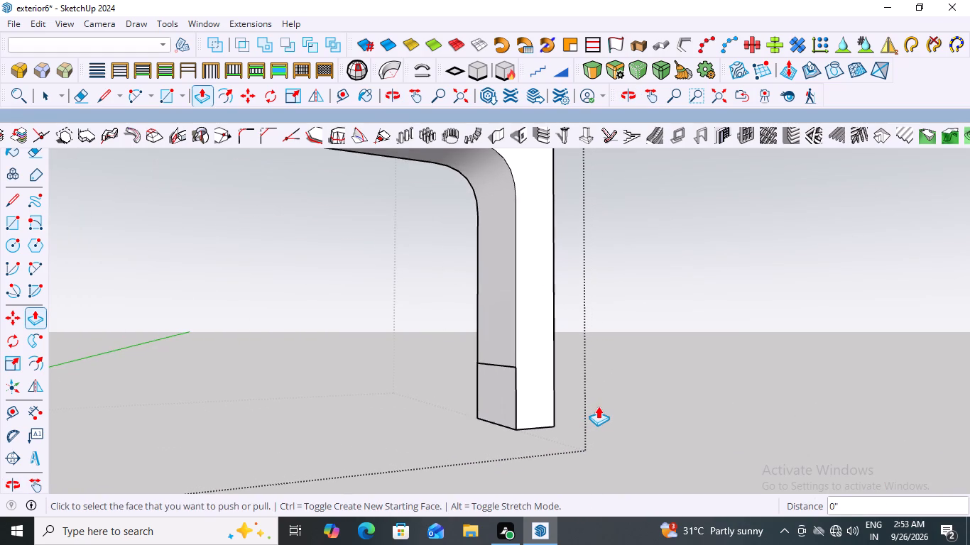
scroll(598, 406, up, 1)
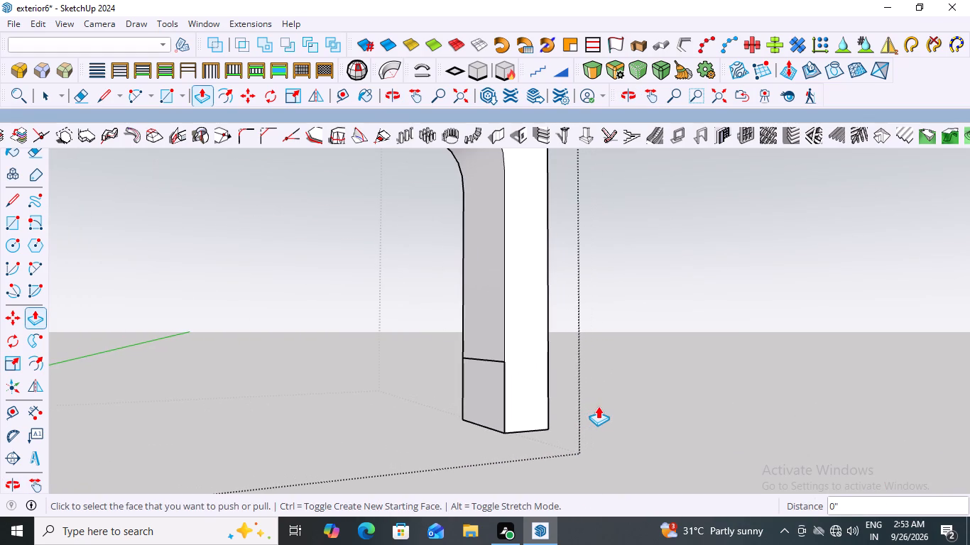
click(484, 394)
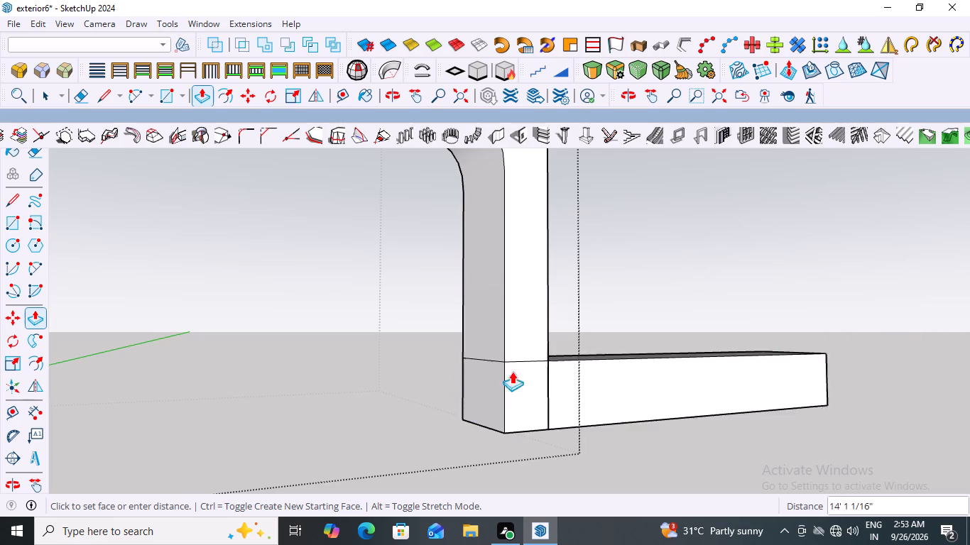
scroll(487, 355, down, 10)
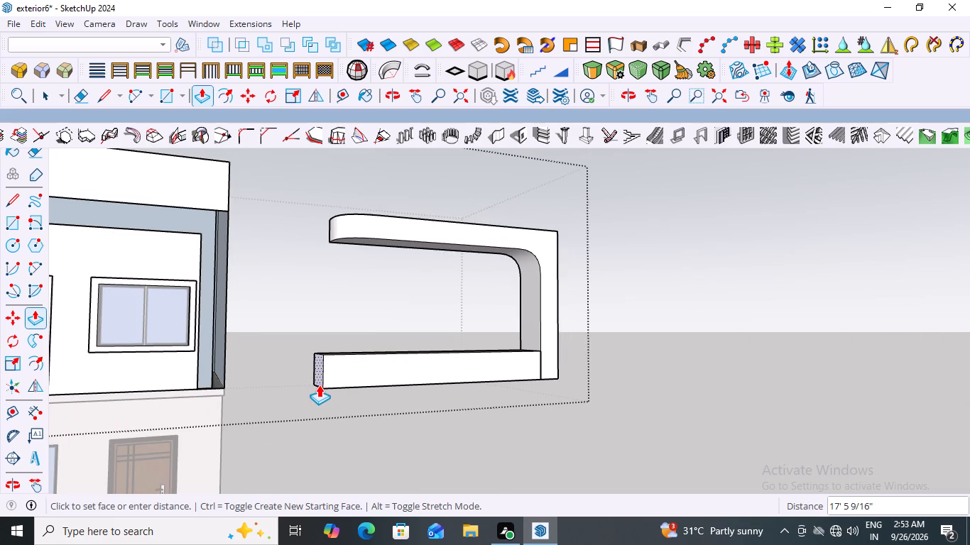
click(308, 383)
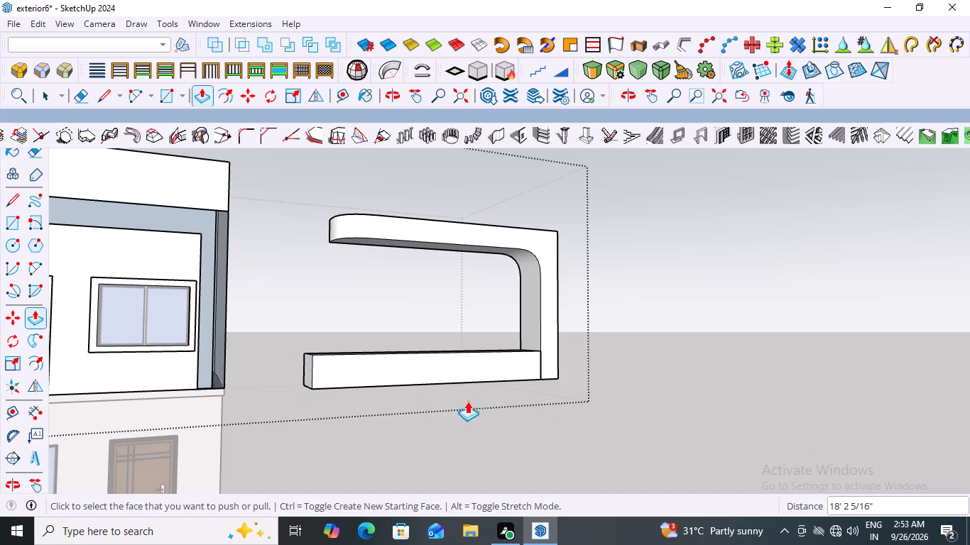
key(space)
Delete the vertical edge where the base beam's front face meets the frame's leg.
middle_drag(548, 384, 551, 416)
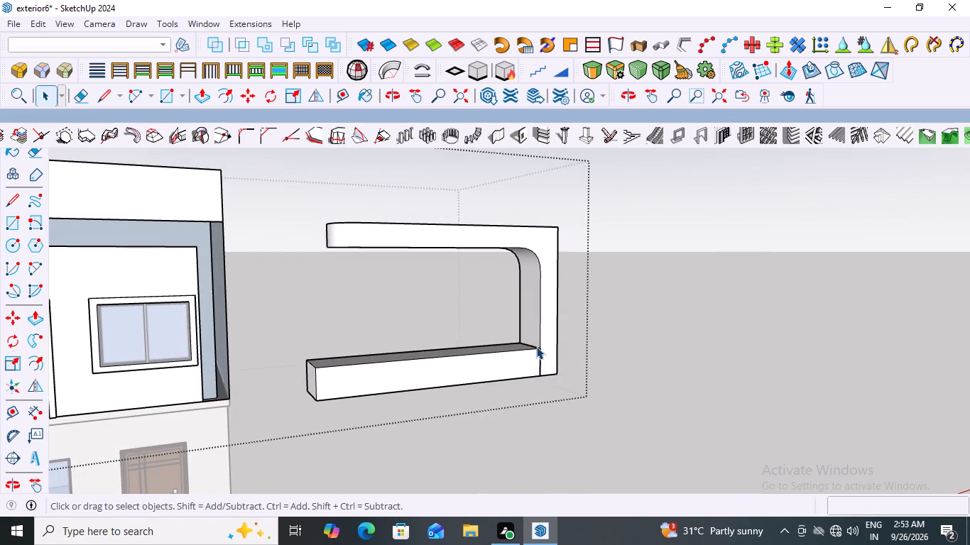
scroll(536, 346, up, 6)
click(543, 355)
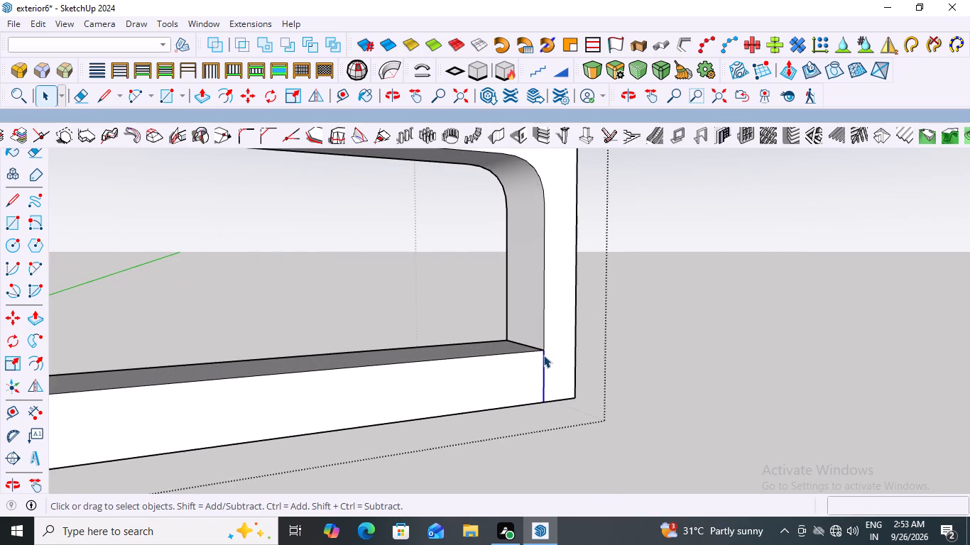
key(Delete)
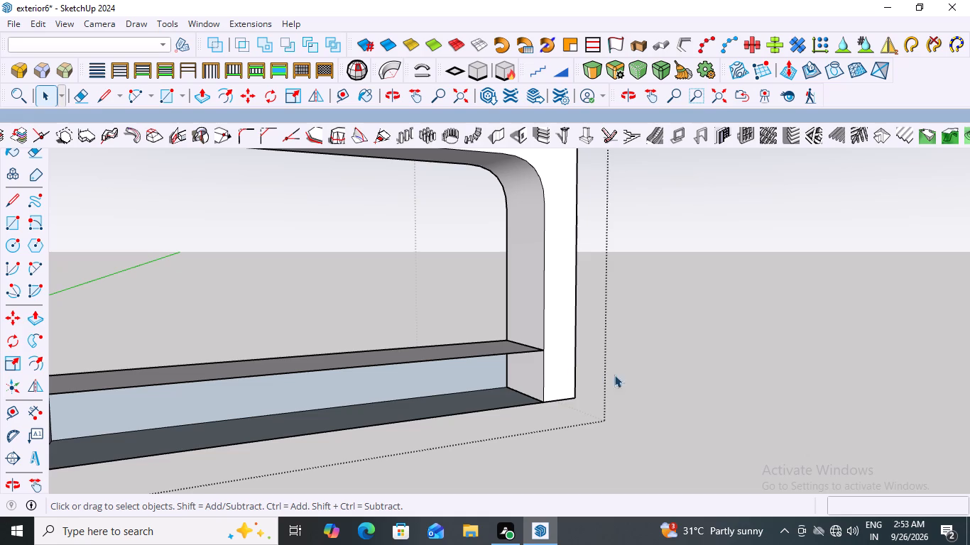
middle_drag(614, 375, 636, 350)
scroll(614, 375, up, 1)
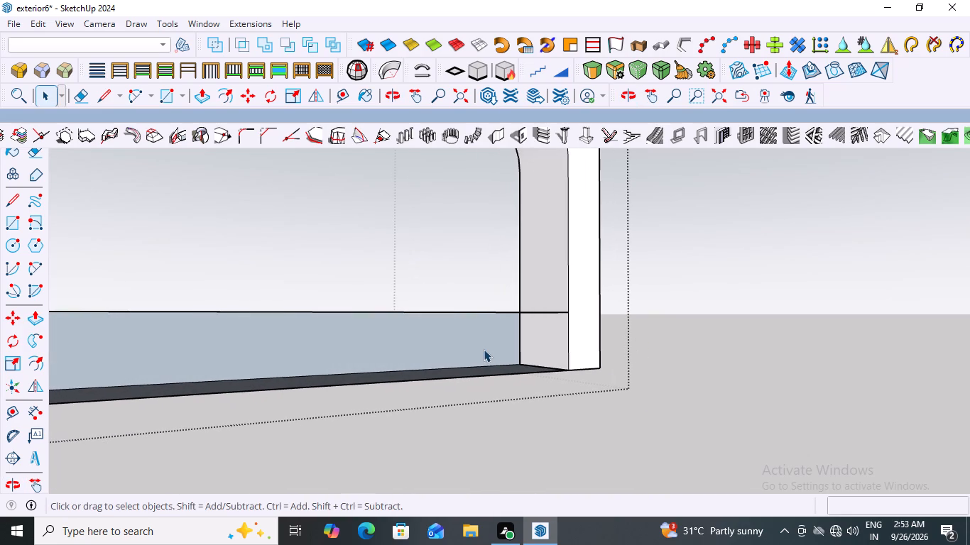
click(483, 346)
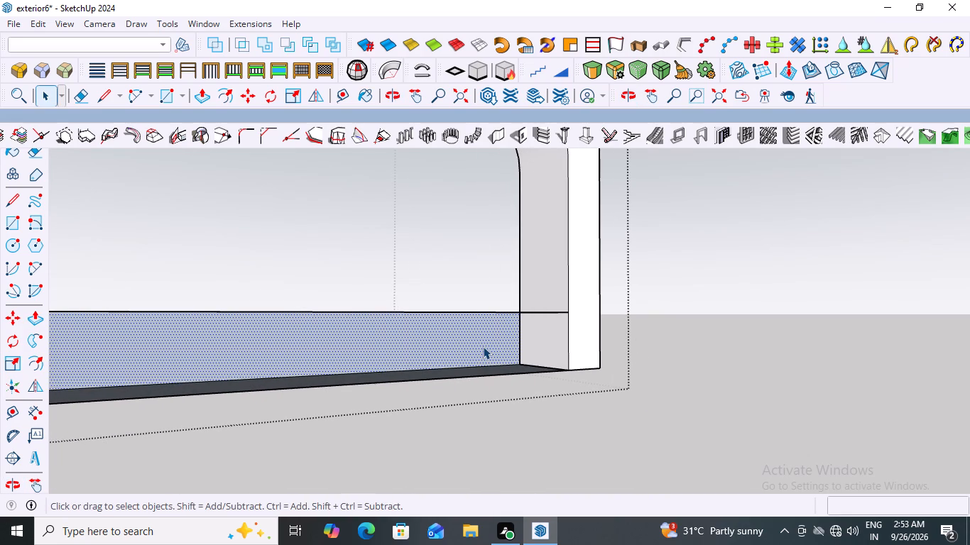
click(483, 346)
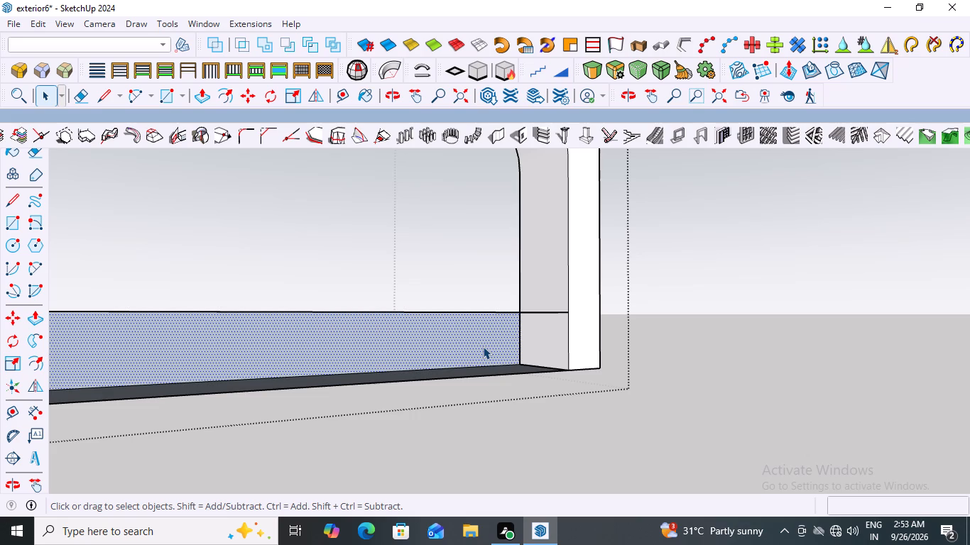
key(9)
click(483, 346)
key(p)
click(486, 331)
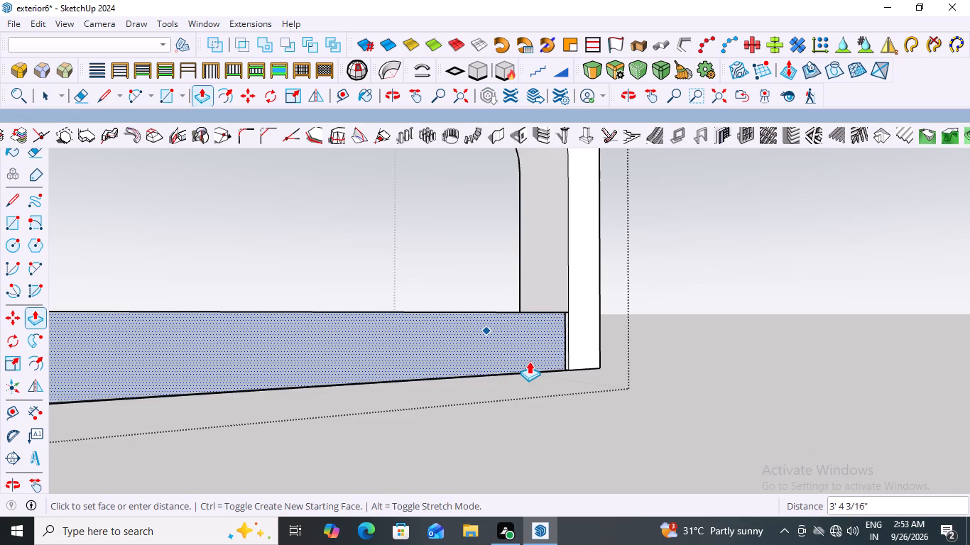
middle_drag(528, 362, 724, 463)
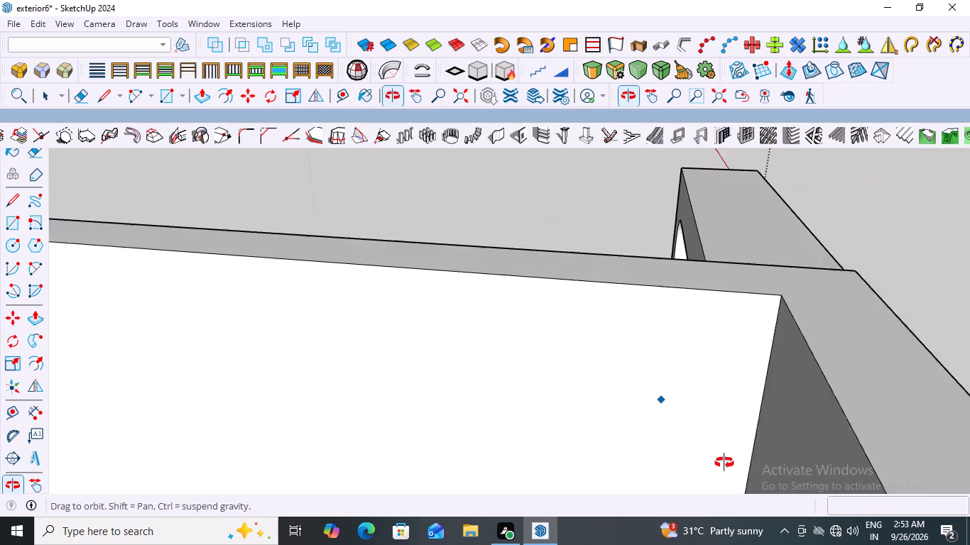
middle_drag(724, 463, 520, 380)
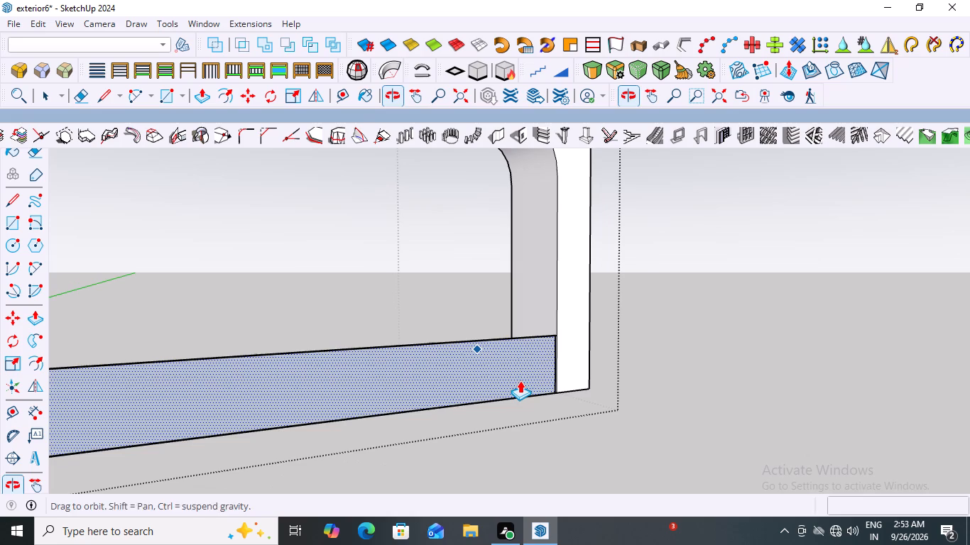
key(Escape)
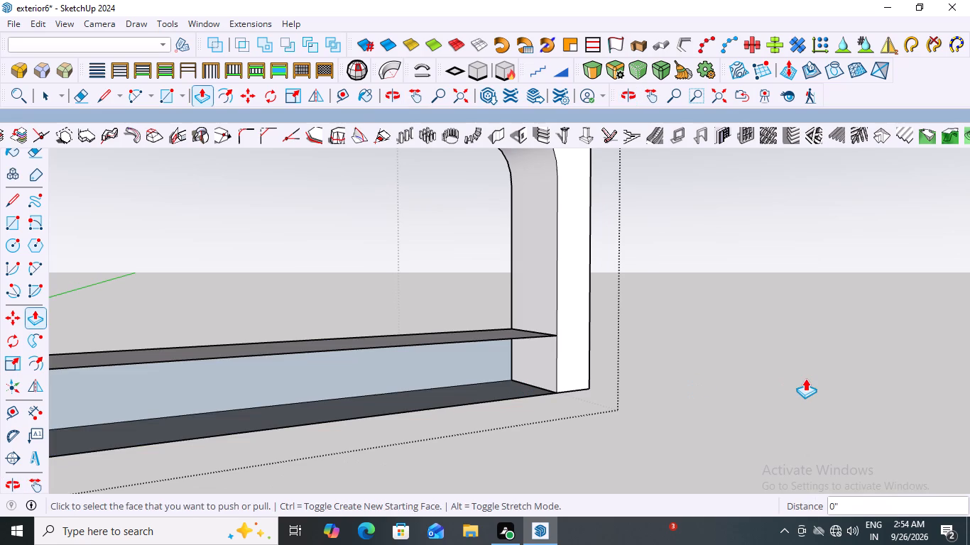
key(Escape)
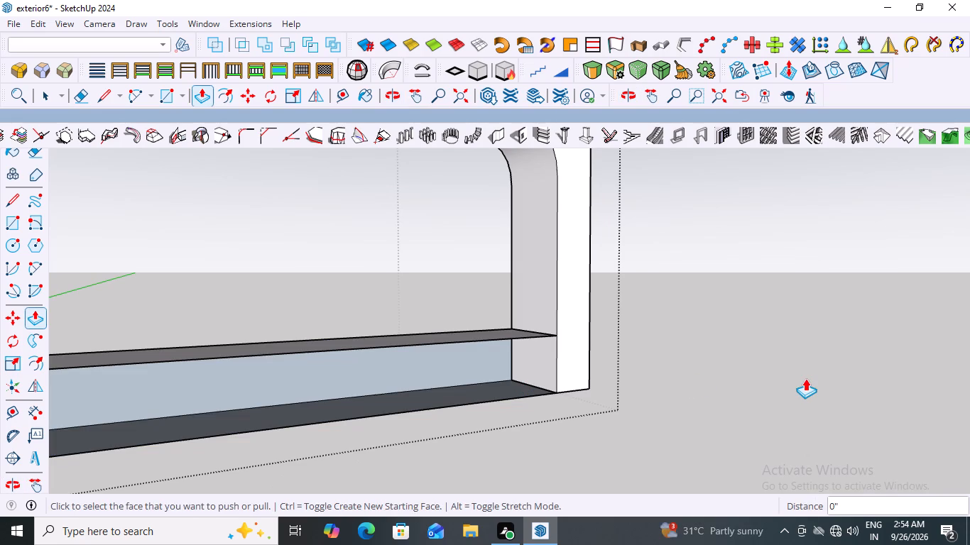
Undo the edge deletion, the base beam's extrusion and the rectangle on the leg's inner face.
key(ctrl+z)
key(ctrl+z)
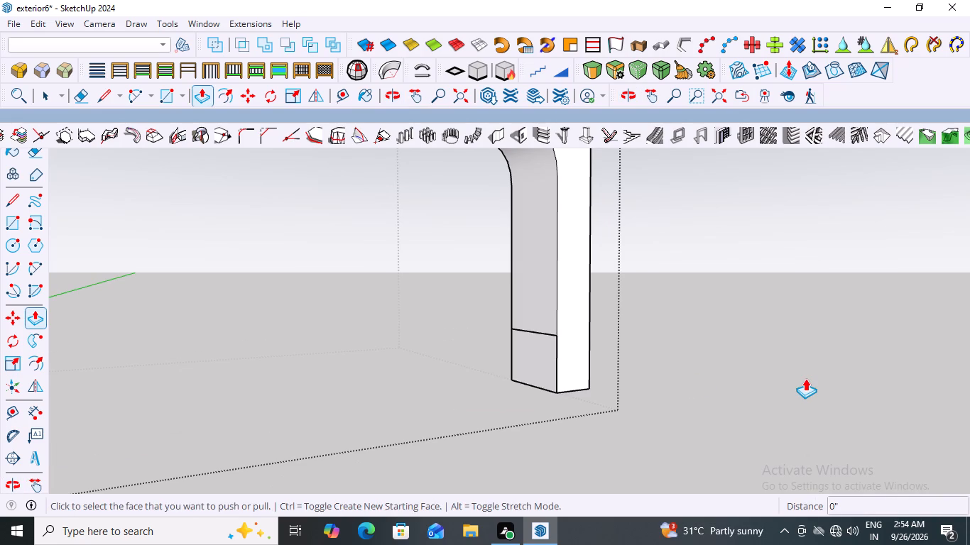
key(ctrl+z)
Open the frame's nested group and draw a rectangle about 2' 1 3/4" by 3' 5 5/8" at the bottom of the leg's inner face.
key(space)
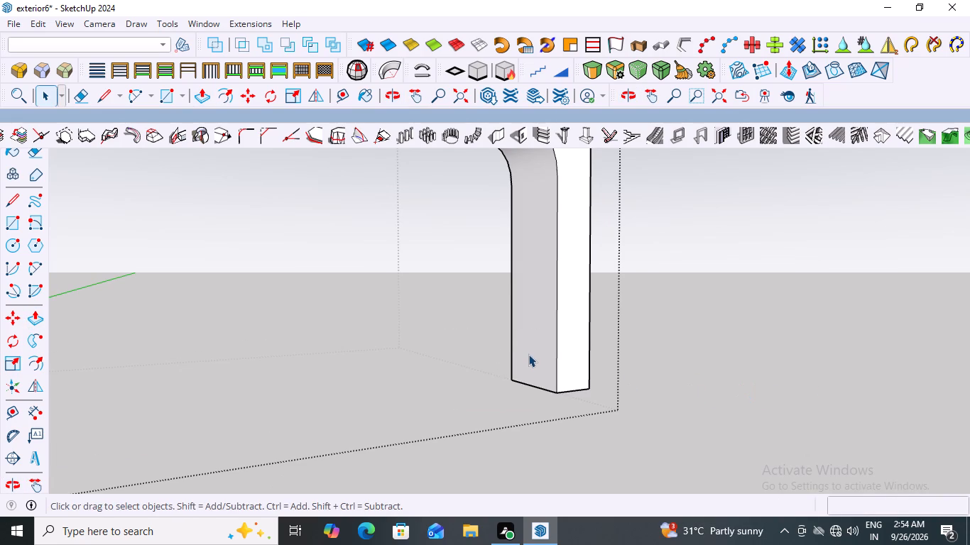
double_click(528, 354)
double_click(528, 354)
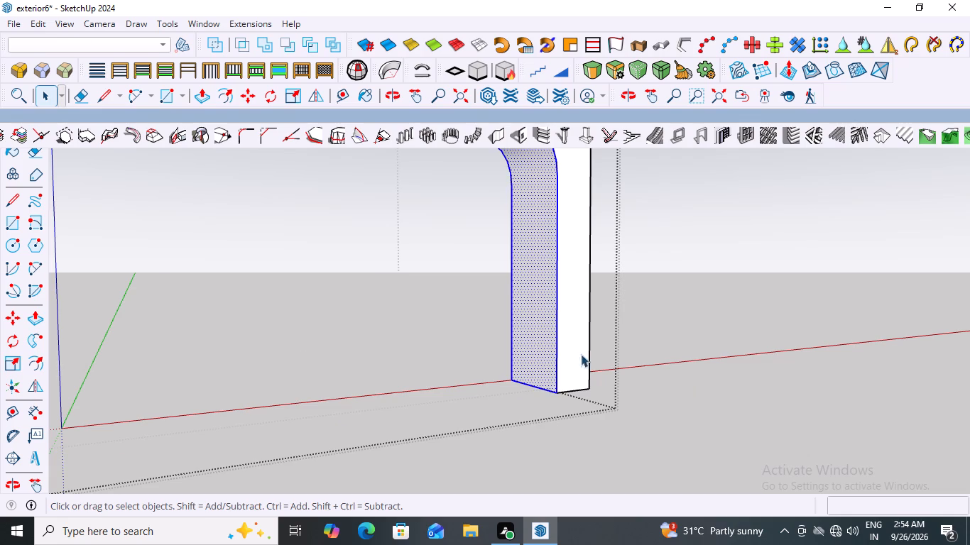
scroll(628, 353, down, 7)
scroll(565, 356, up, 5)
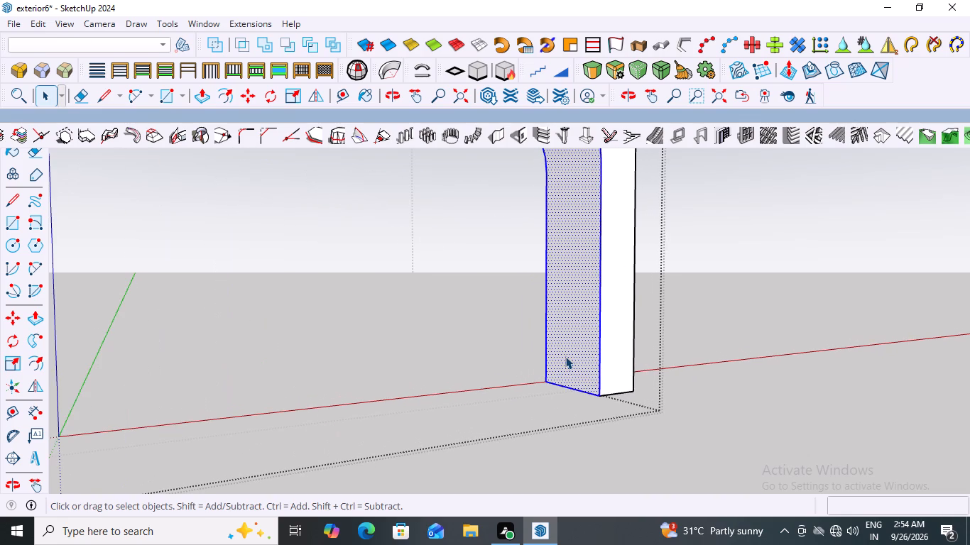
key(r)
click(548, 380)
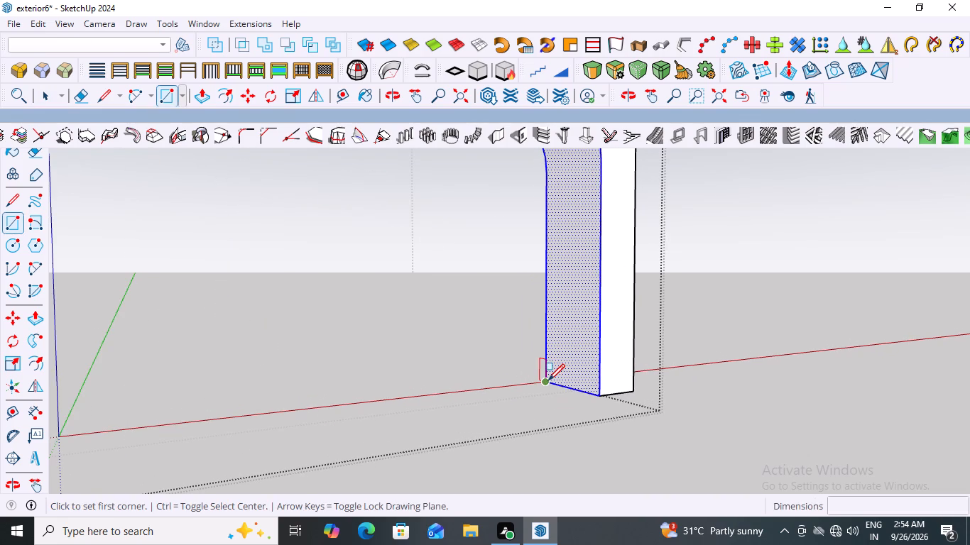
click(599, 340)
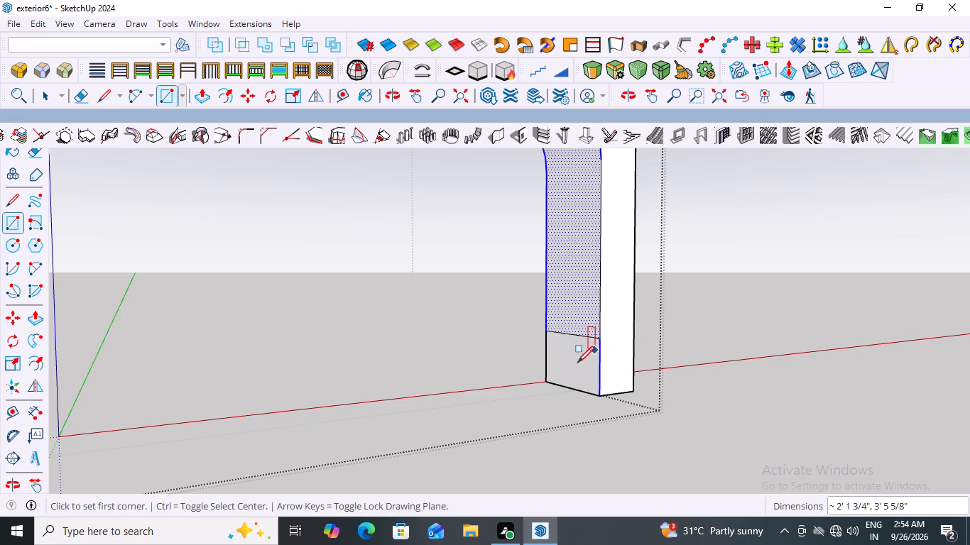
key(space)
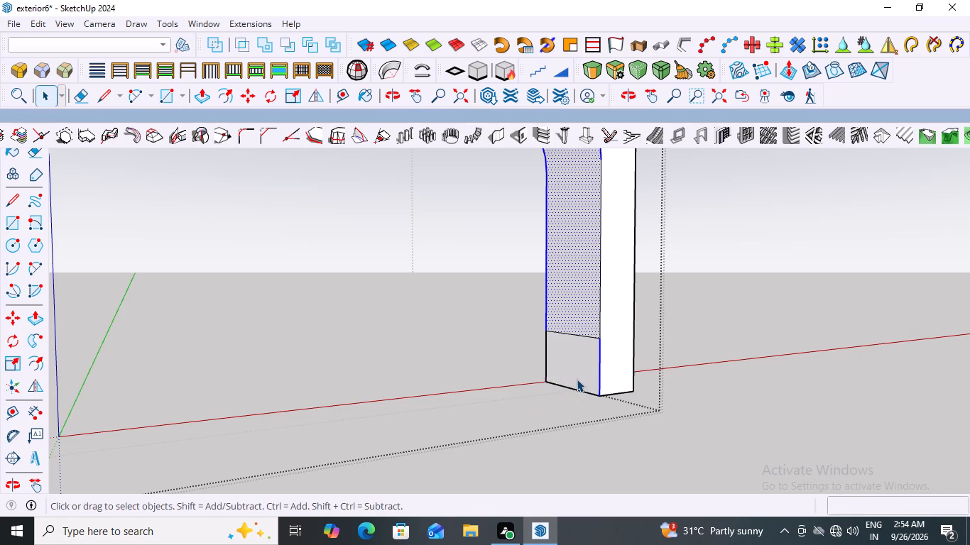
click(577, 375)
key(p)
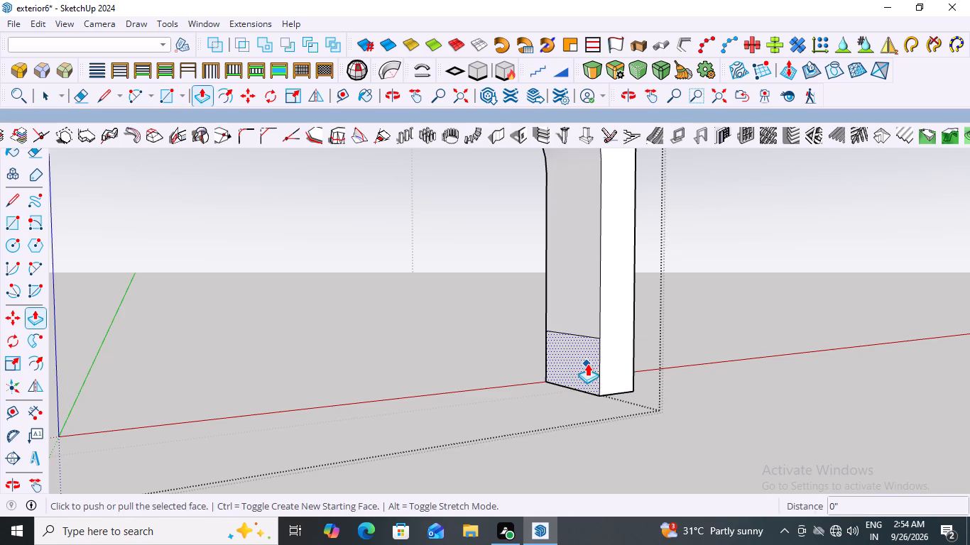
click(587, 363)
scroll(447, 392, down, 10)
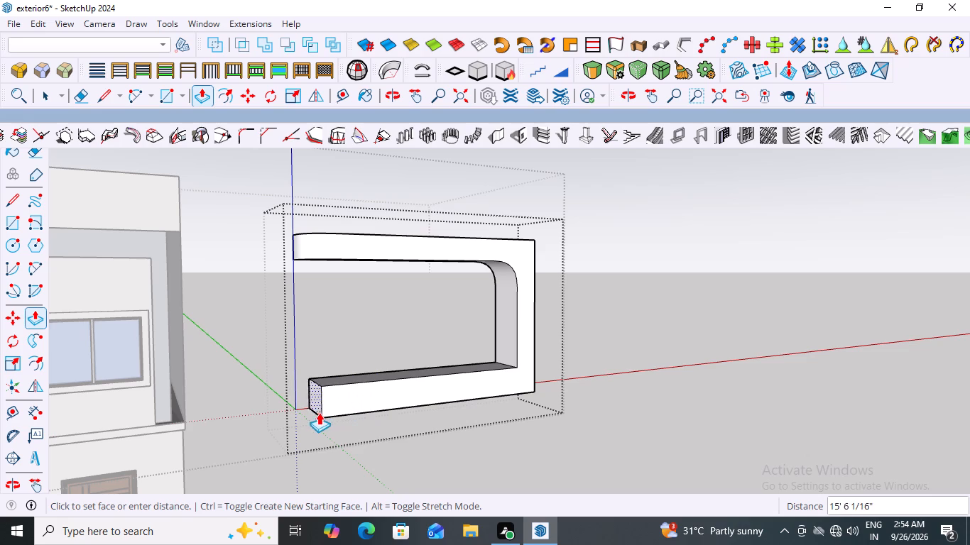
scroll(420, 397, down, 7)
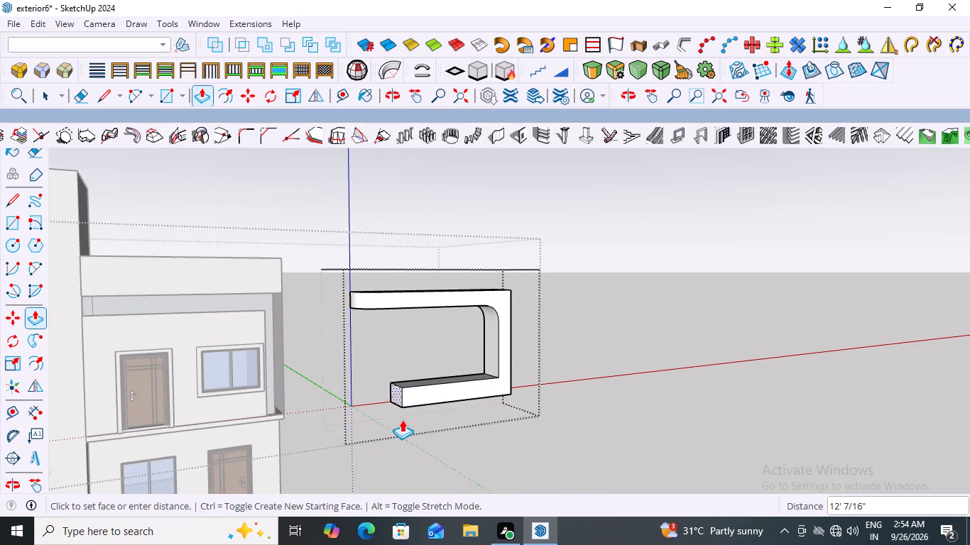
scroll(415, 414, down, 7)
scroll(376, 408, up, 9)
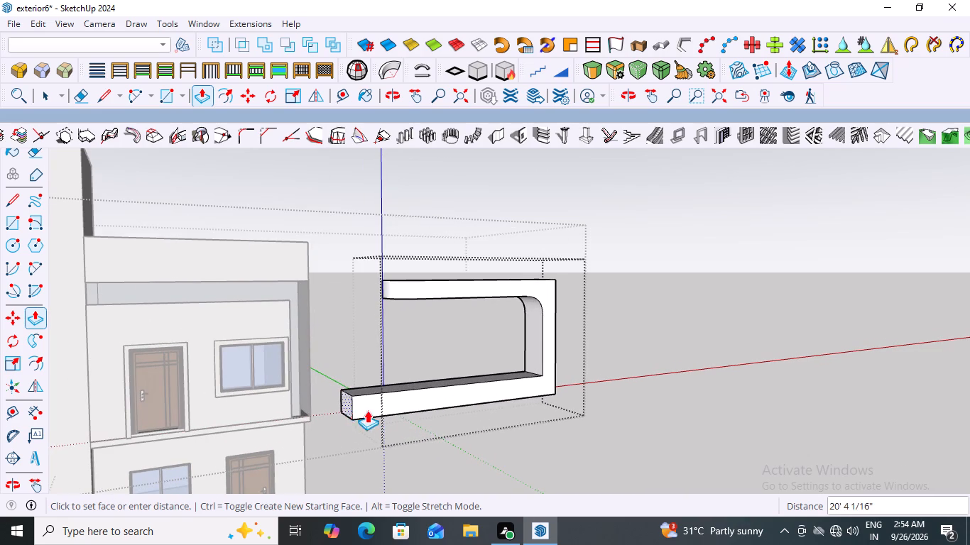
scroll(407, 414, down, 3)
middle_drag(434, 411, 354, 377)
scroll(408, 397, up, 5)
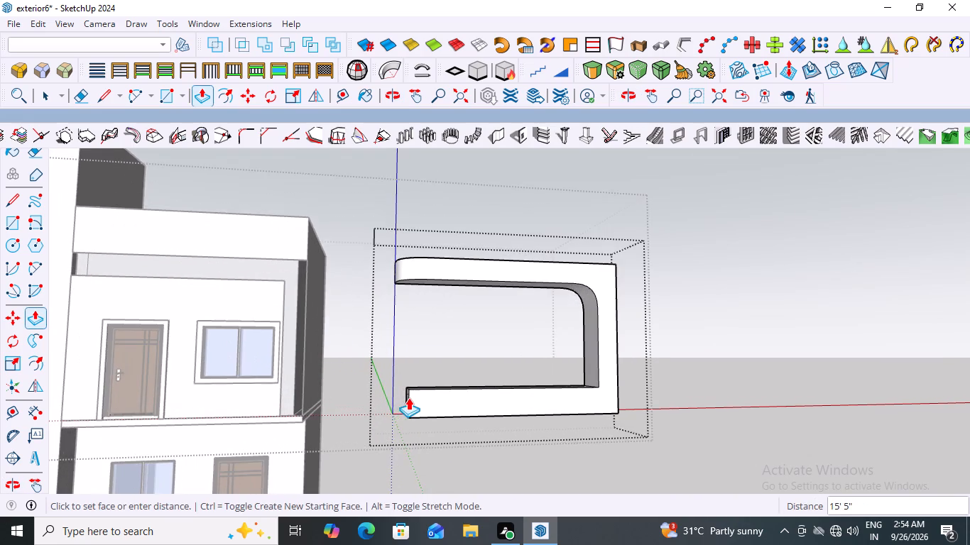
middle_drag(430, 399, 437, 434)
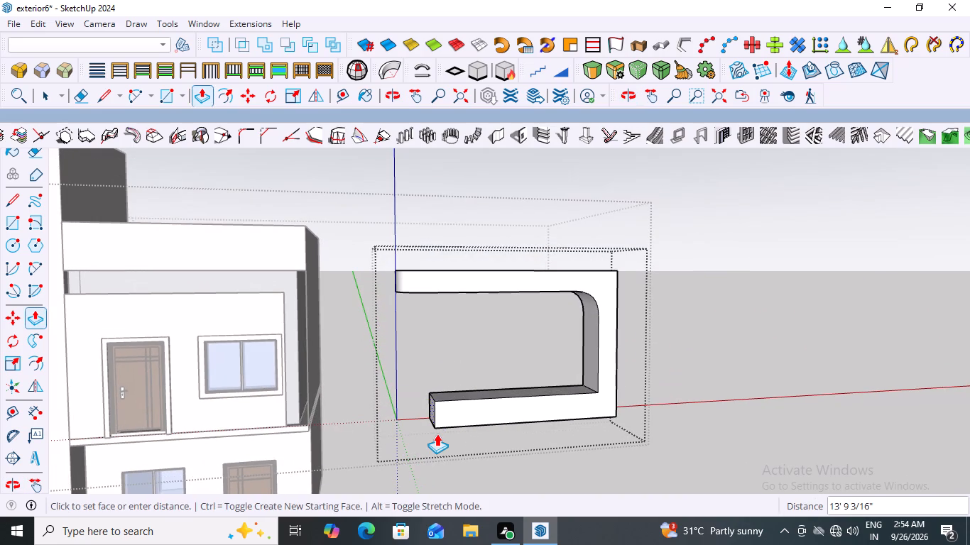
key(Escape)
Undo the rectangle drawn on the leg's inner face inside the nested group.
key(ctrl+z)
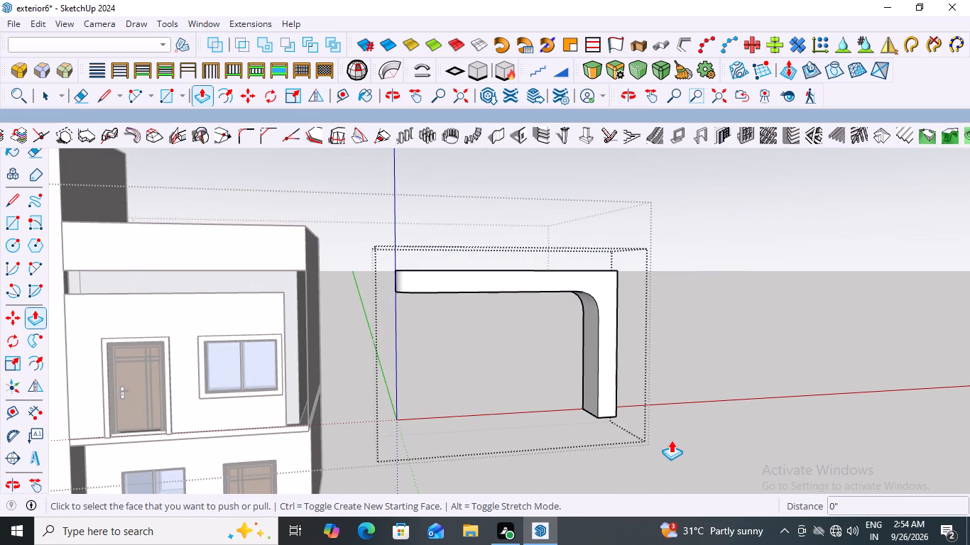
Push/Pull the bottom face of the canopy frame's leg downward by about 1' 13/16".
middle_drag(649, 406, 666, 197)
scroll(622, 367, up, 2)
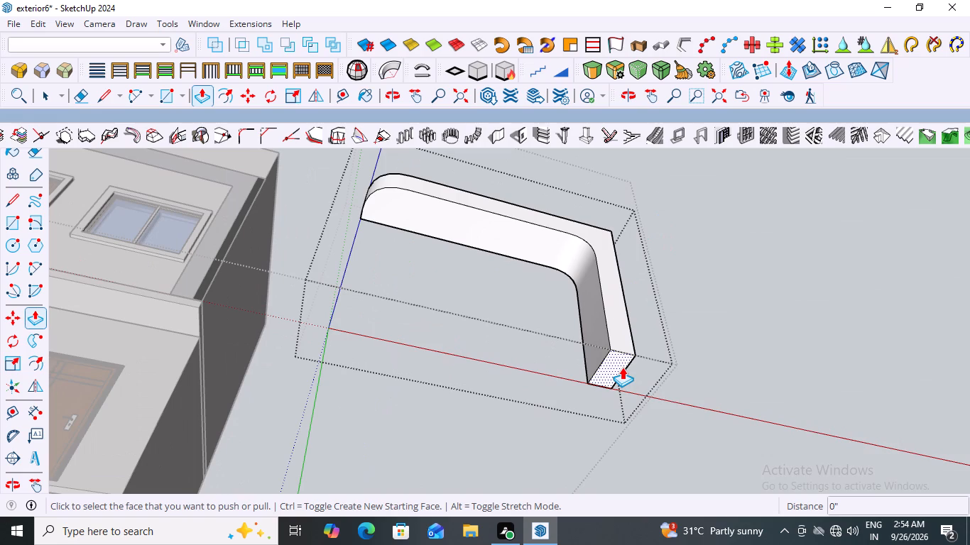
click(613, 359)
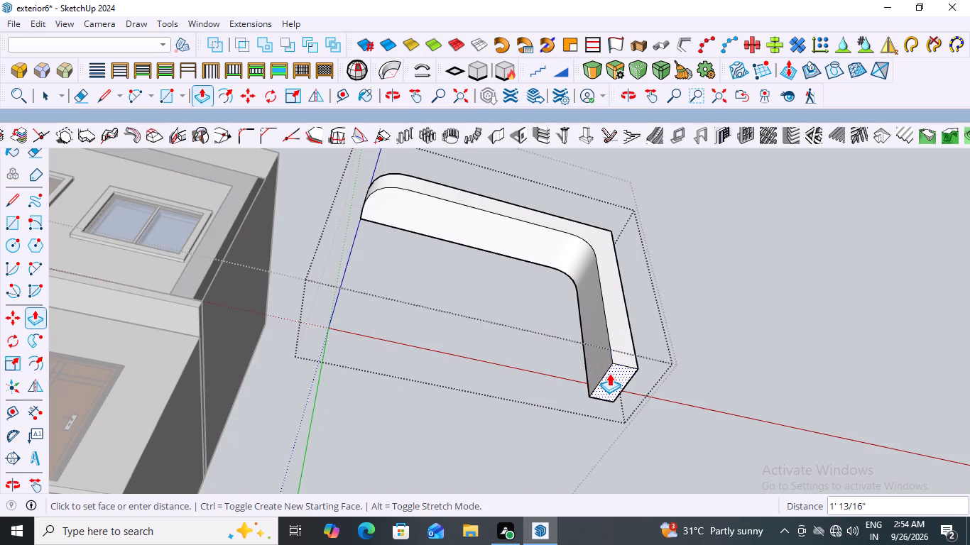
click(609, 373)
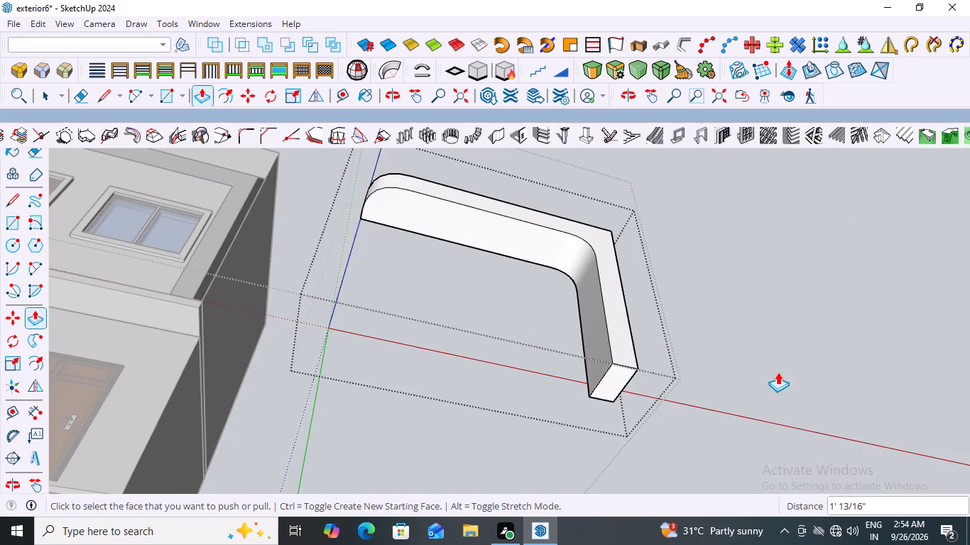
scroll(726, 322, down, 17)
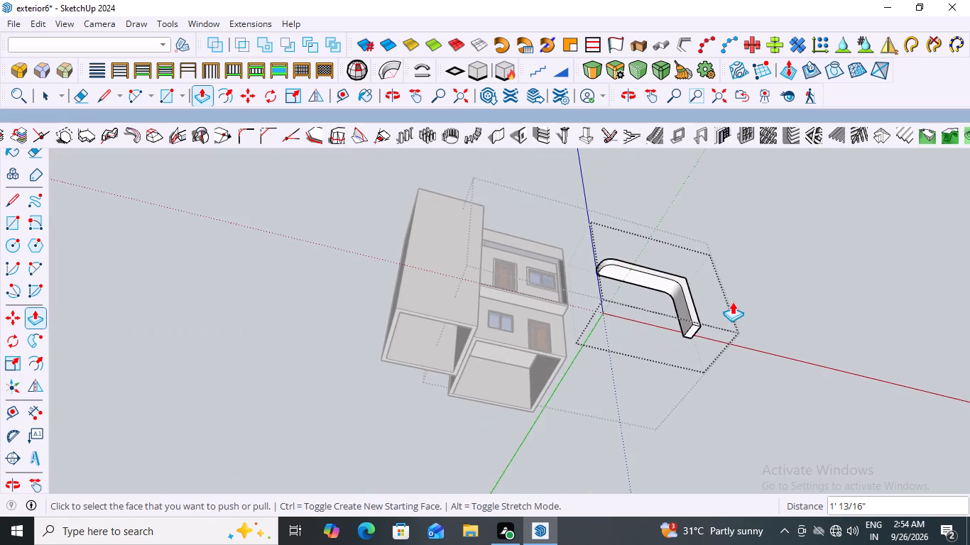
middle_drag(739, 281, 735, 466)
middle_drag(703, 269, 690, 380)
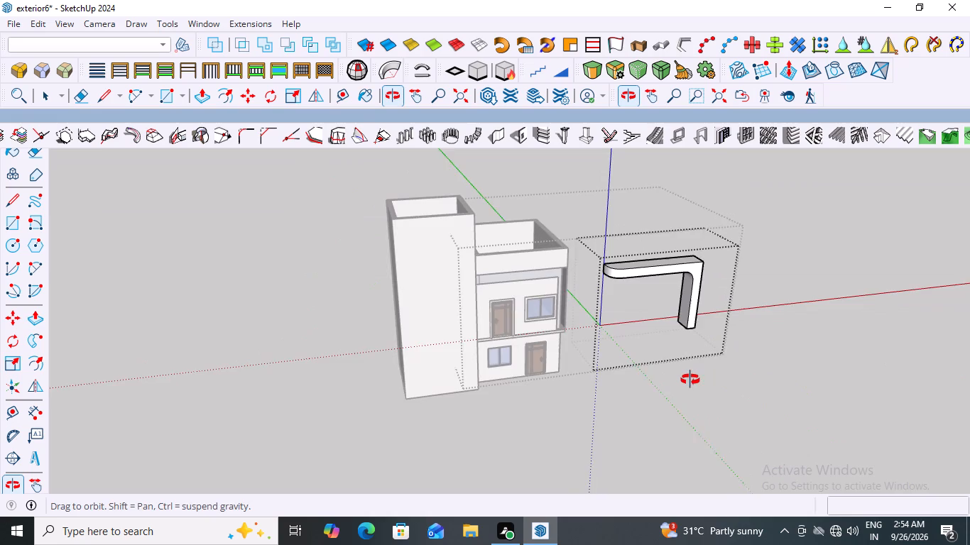
middle_drag(690, 380, 670, 352)
scroll(684, 346, up, 10)
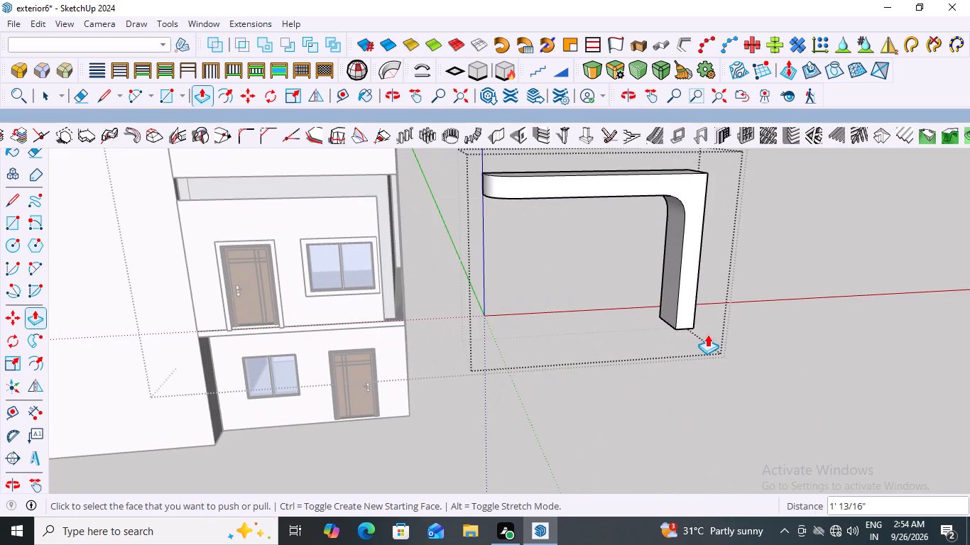
key(Escape)
key(space)
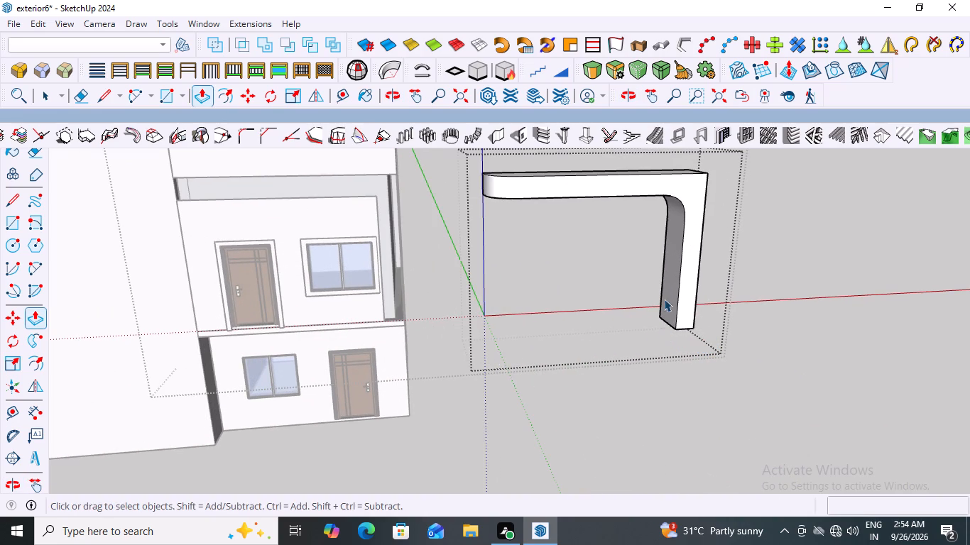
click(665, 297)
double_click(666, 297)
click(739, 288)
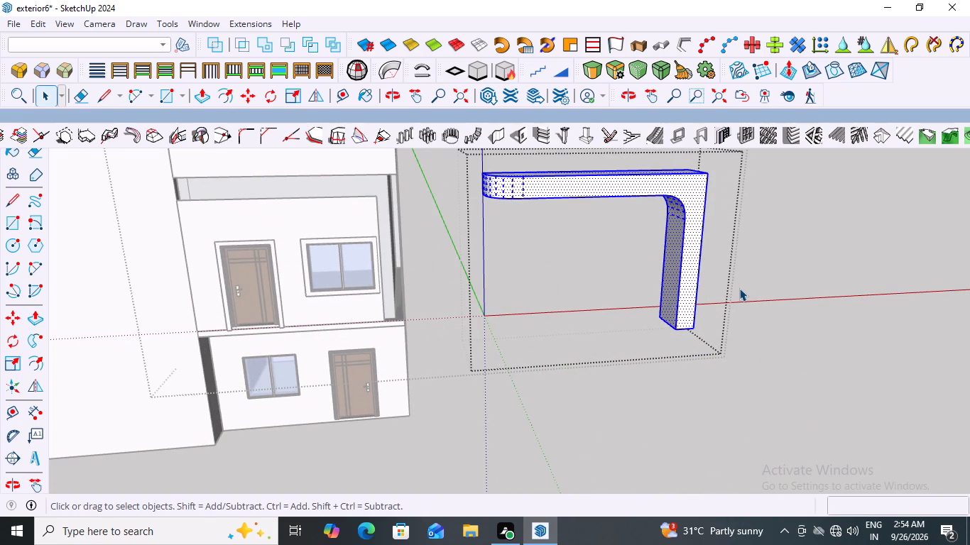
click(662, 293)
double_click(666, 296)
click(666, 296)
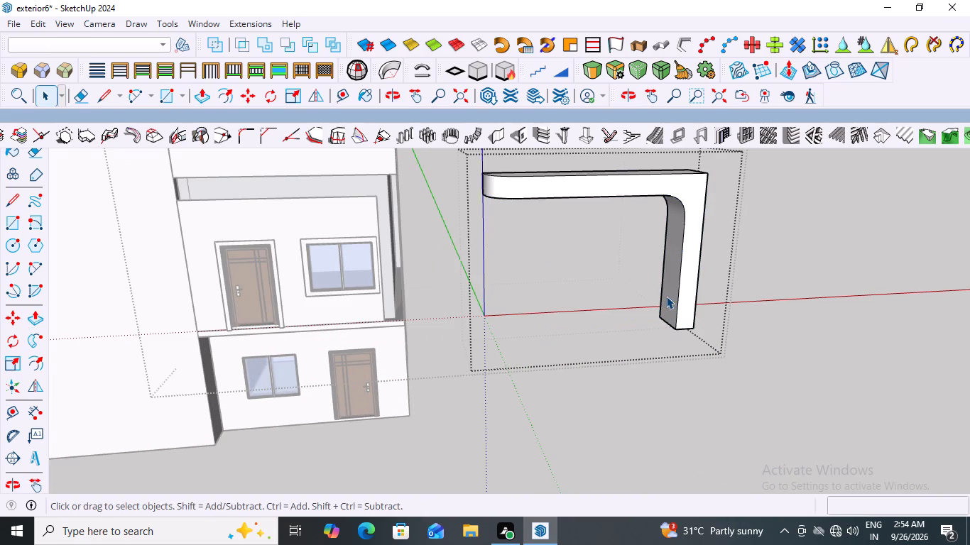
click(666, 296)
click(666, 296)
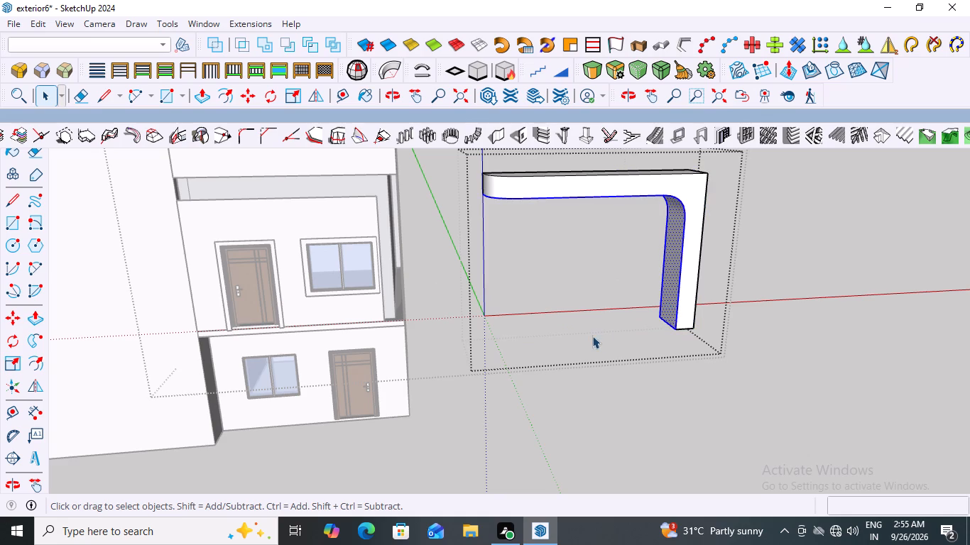
Draw a rectangle about 2' 7" by 3' 5 5/8" at the bottom of the leg's inner face, spanning its full width.
scroll(670, 322, down, 2)
middle_drag(651, 327, 763, 239)
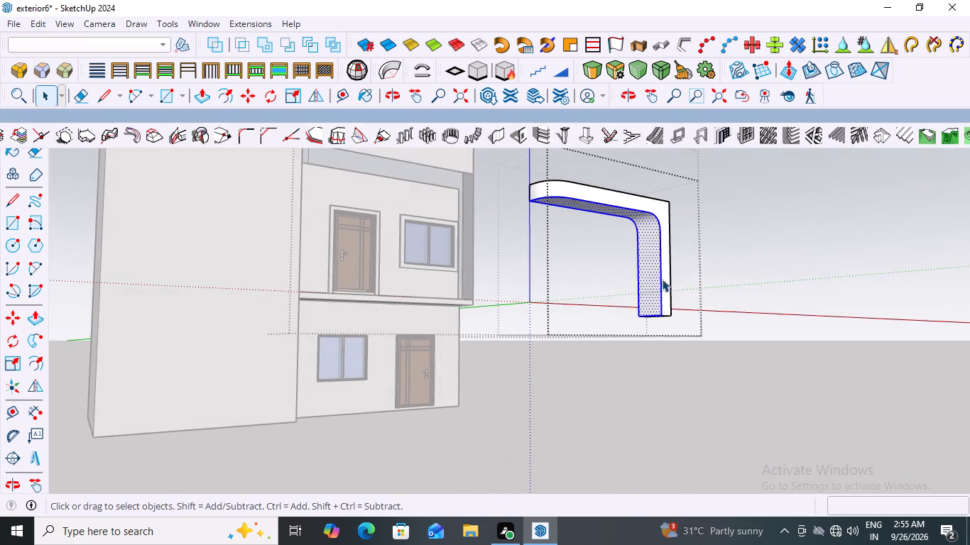
scroll(662, 279, up, 6)
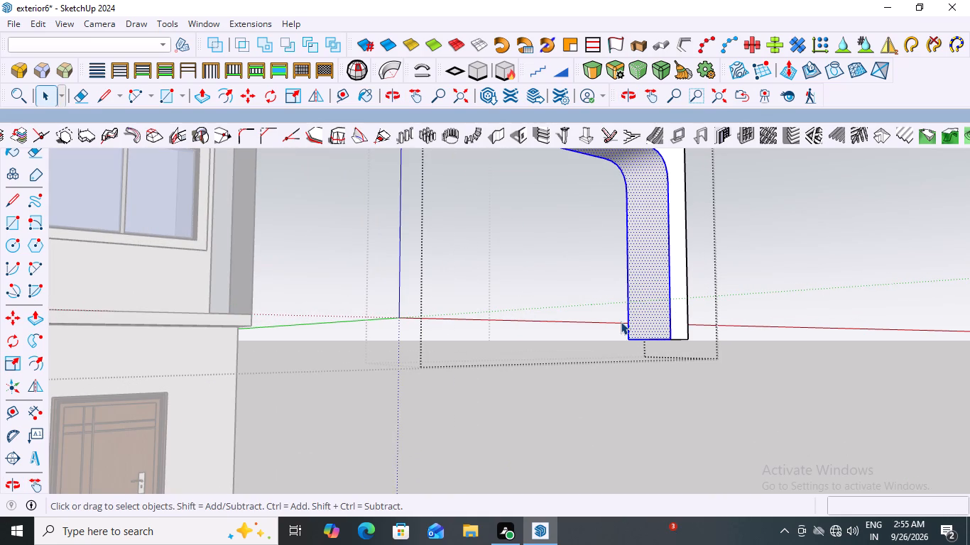
key(r)
click(631, 337)
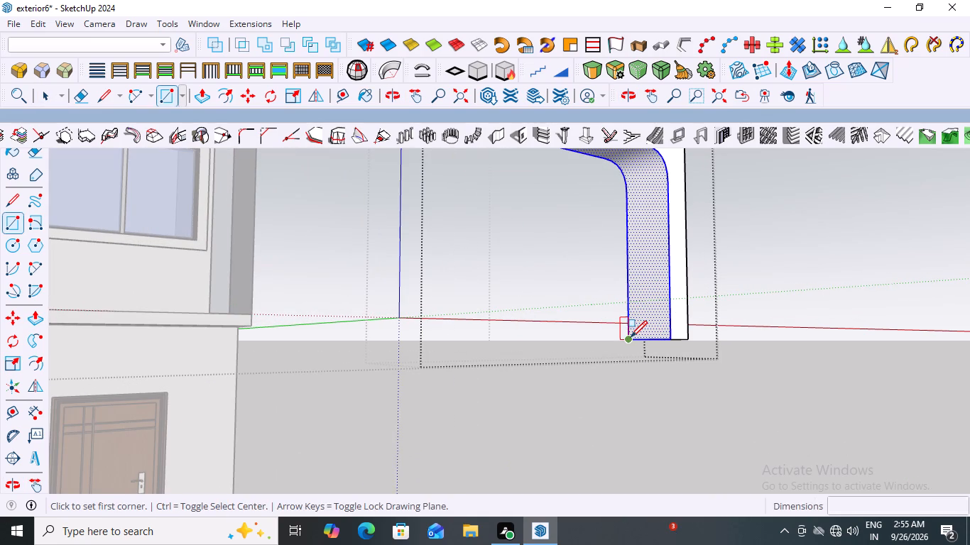
click(667, 297)
key(space)
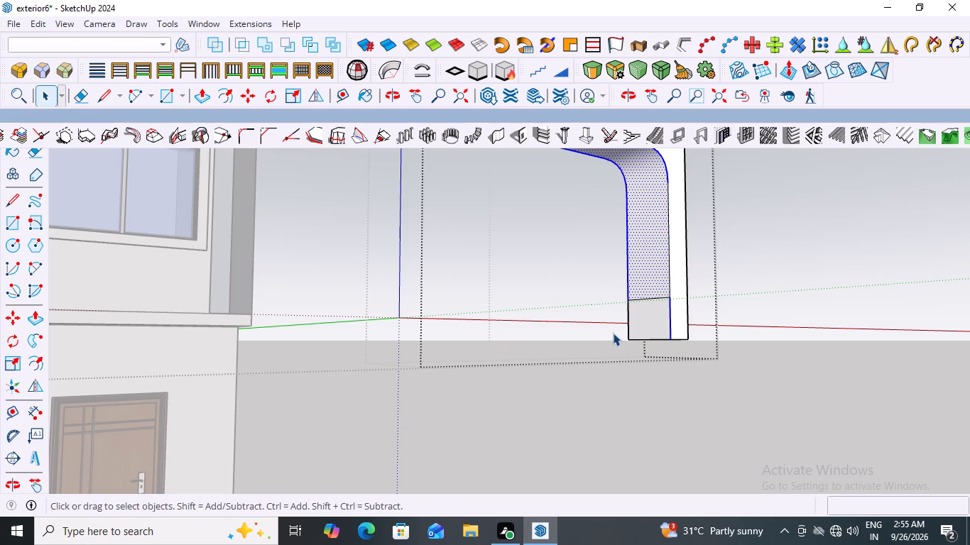
Push/Pull the rectangle out from the leg by about 18' 10 11/16" towards the house to form the base beam.
key(p)
click(650, 316)
scroll(474, 349, down, 2)
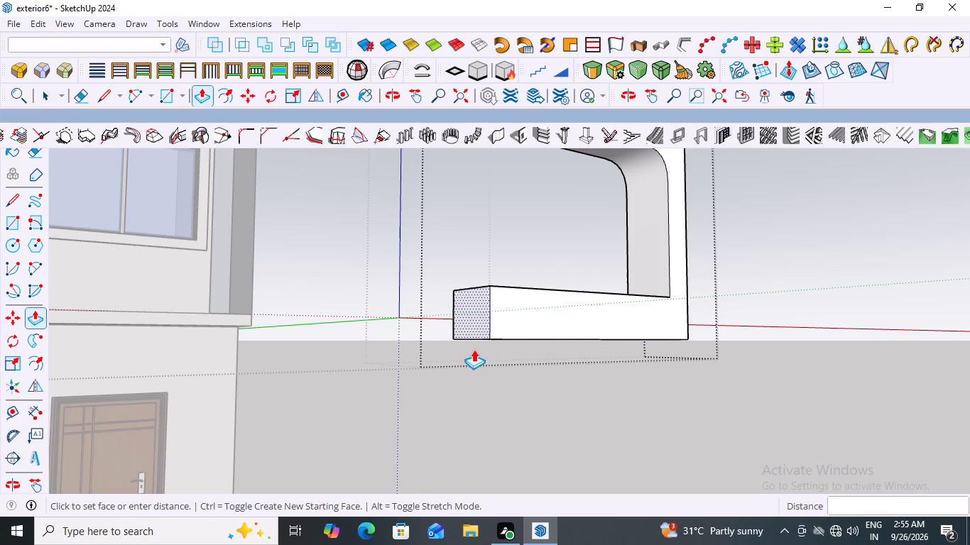
scroll(474, 349, down, 7)
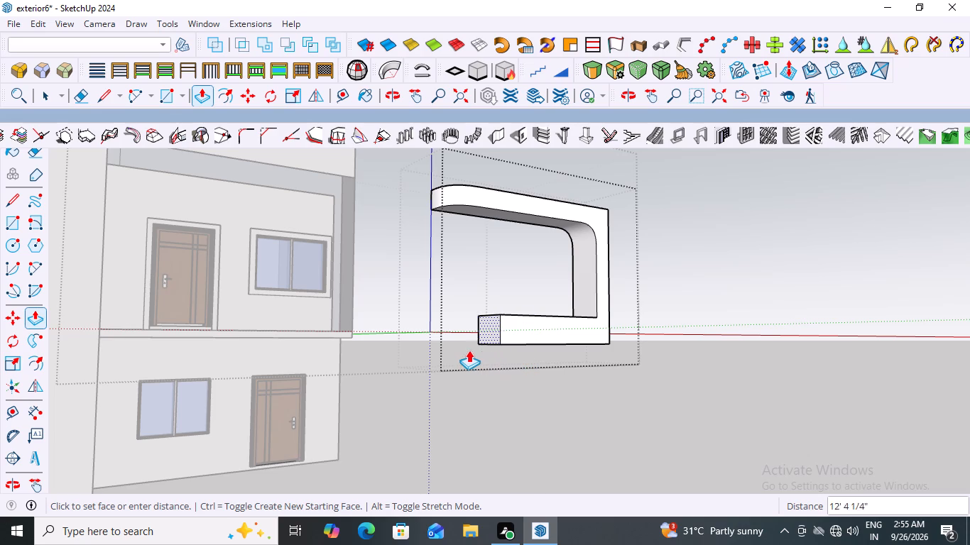
scroll(469, 350, down, 4)
middle_drag(469, 352, 373, 407)
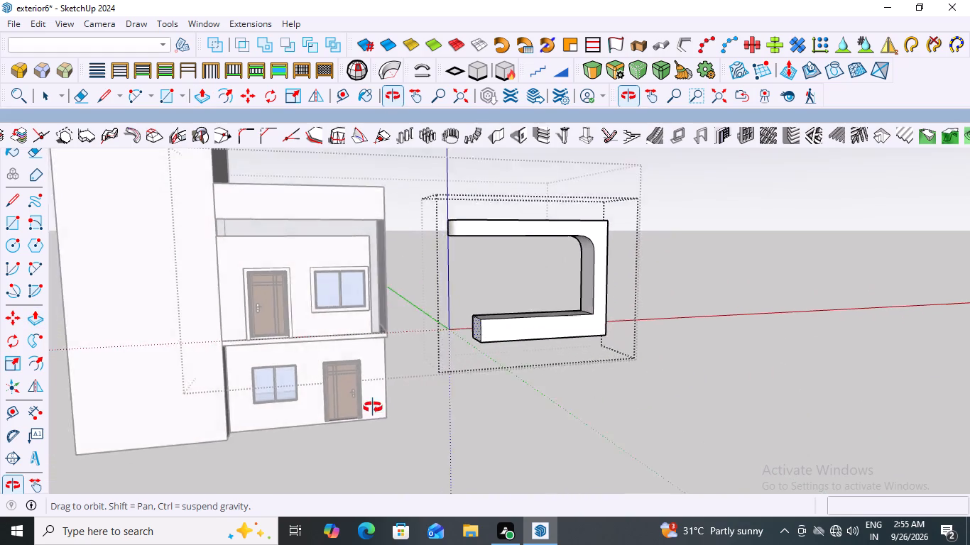
middle_drag(373, 407, 320, 418)
scroll(479, 307, up, 2)
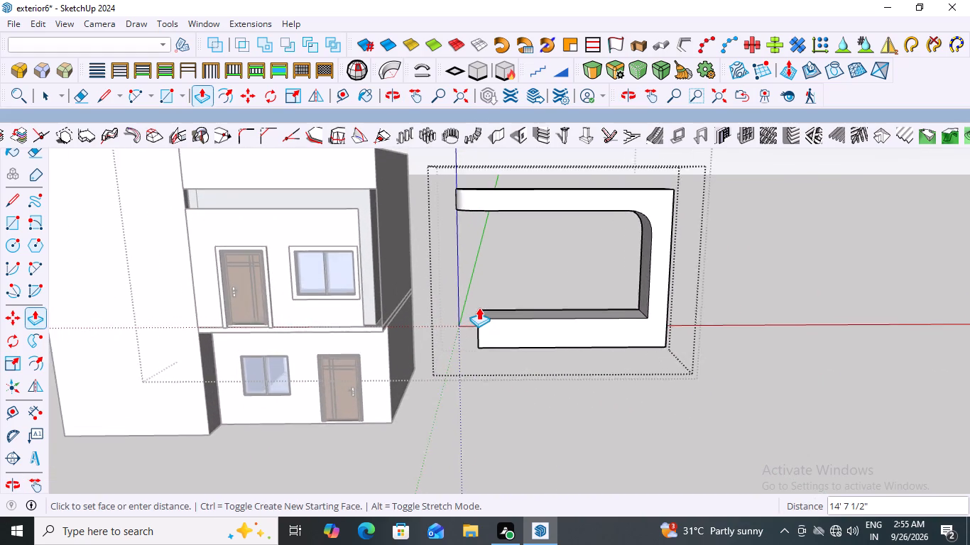
scroll(479, 307, up, 3)
scroll(464, 297, down, 4)
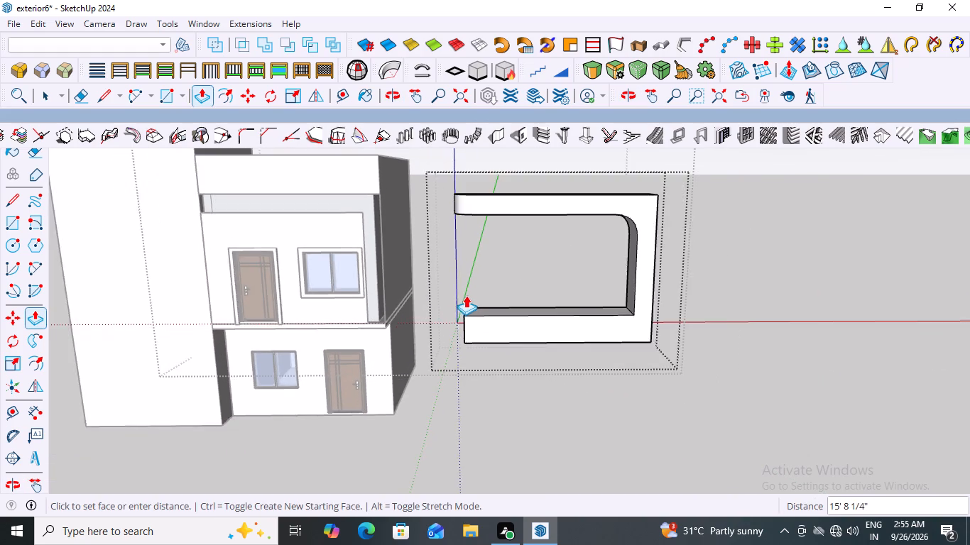
scroll(466, 295, down, 2)
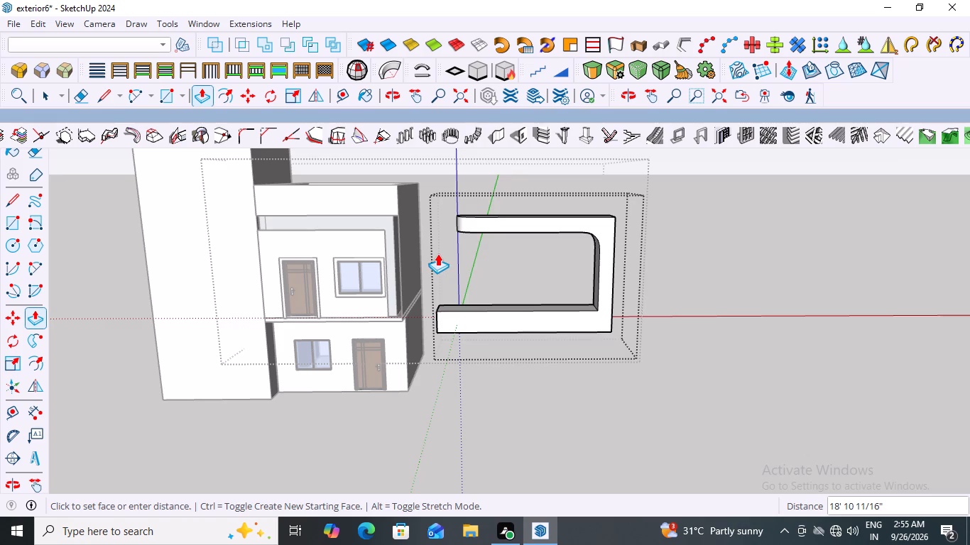
click(437, 253)
key(space)
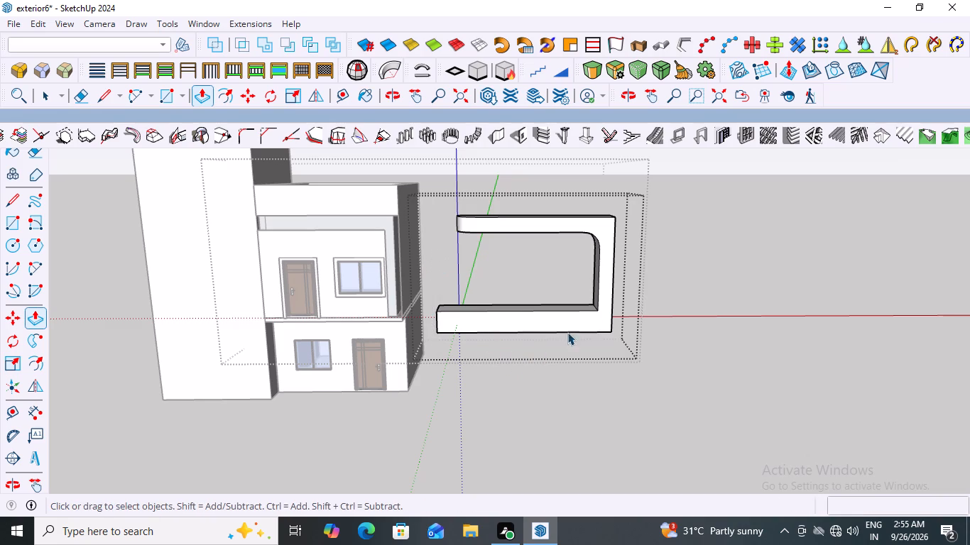
Round the inner corner edge between the base beam and the leg with an offset of about 2' 4 1/4" and 6 segments.
scroll(594, 306, up, 7)
middle_drag(521, 378, 667, 393)
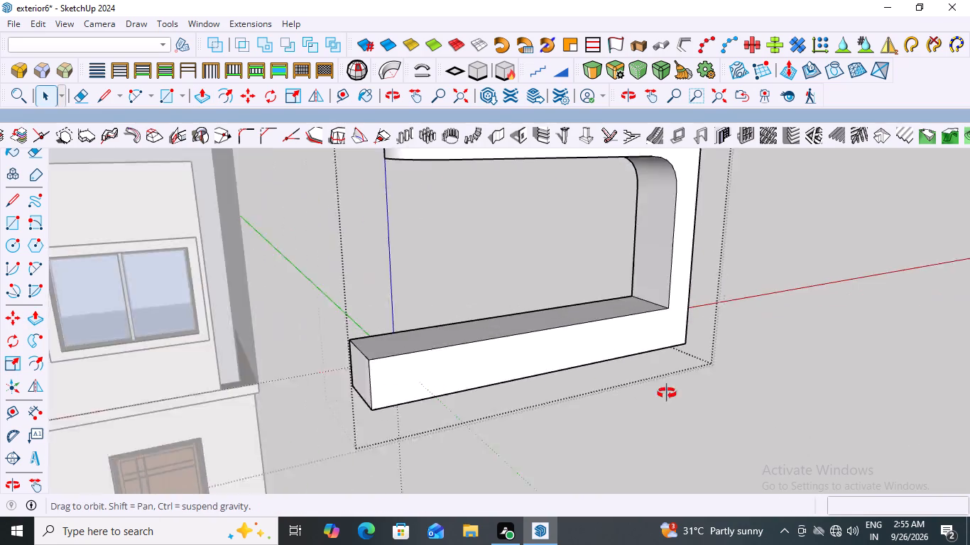
middle_drag(667, 393, 677, 394)
scroll(697, 294, up, 6)
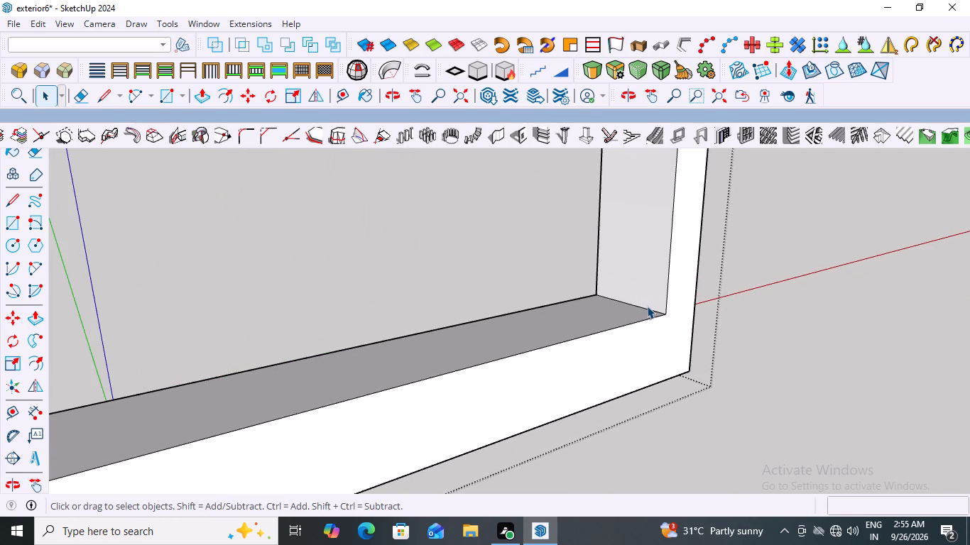
click(650, 306)
click(653, 310)
click(589, 72)
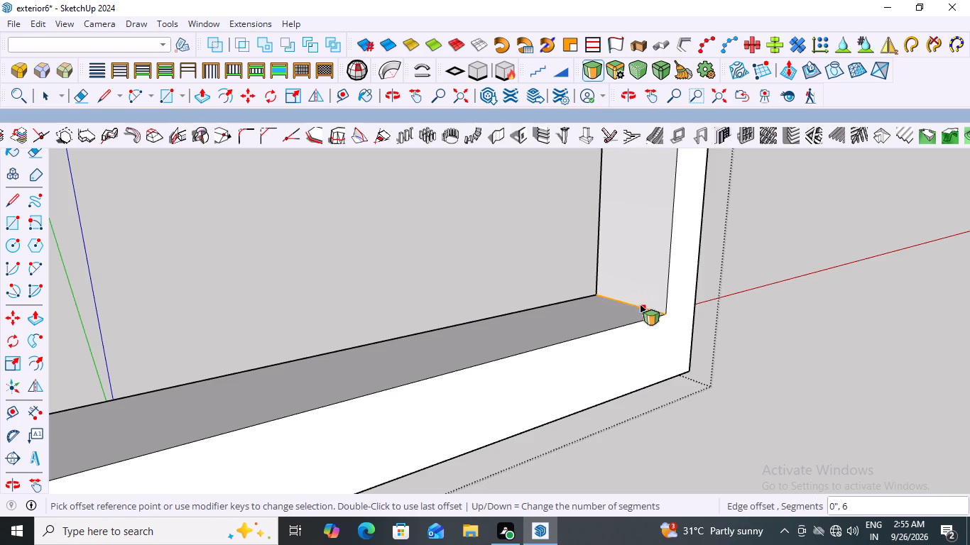
click(635, 303)
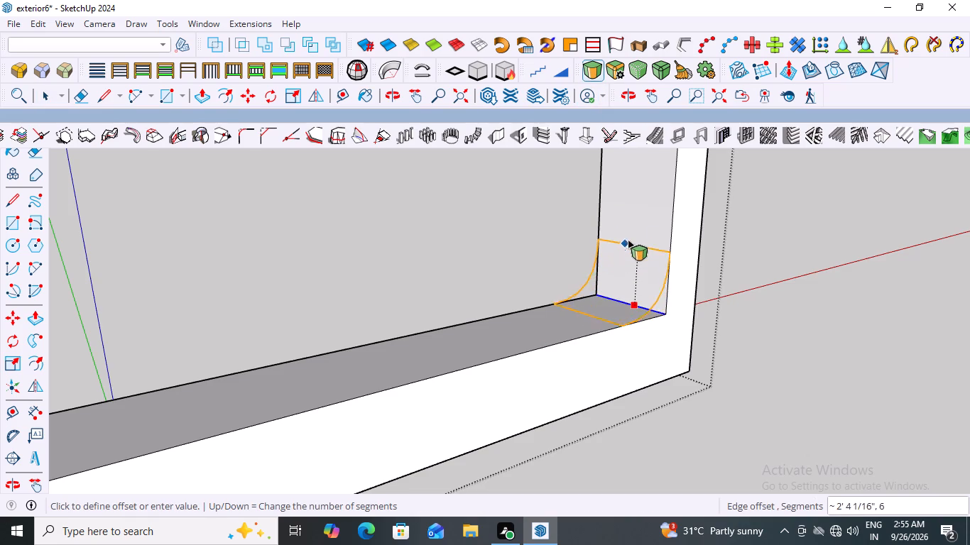
scroll(628, 238, down, 12)
middle_drag(688, 243, 547, 260)
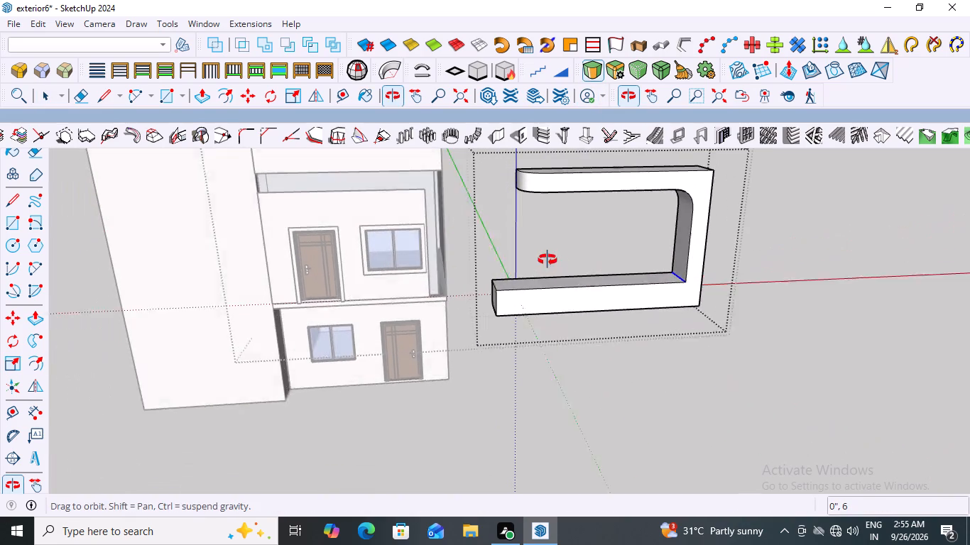
middle_drag(547, 260, 546, 260)
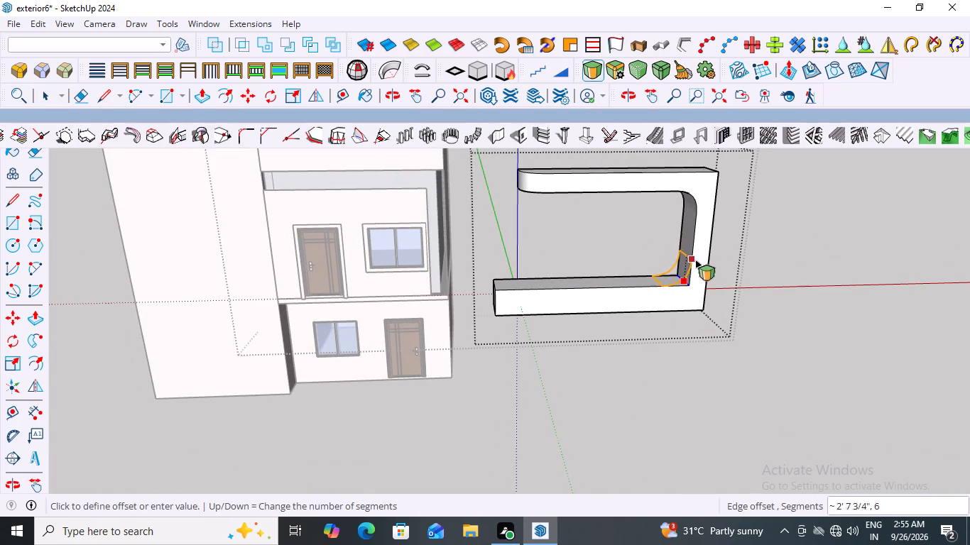
scroll(692, 263, up, 5)
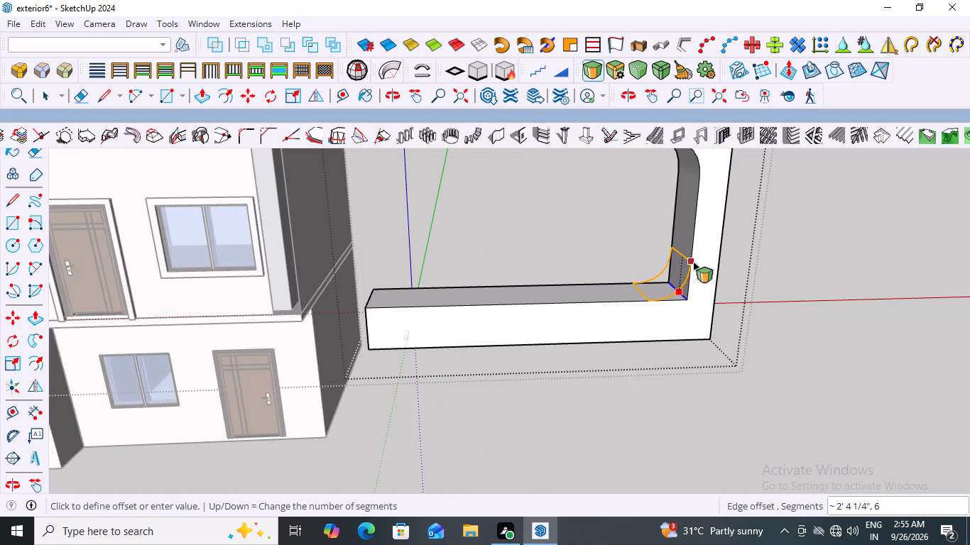
click(693, 262)
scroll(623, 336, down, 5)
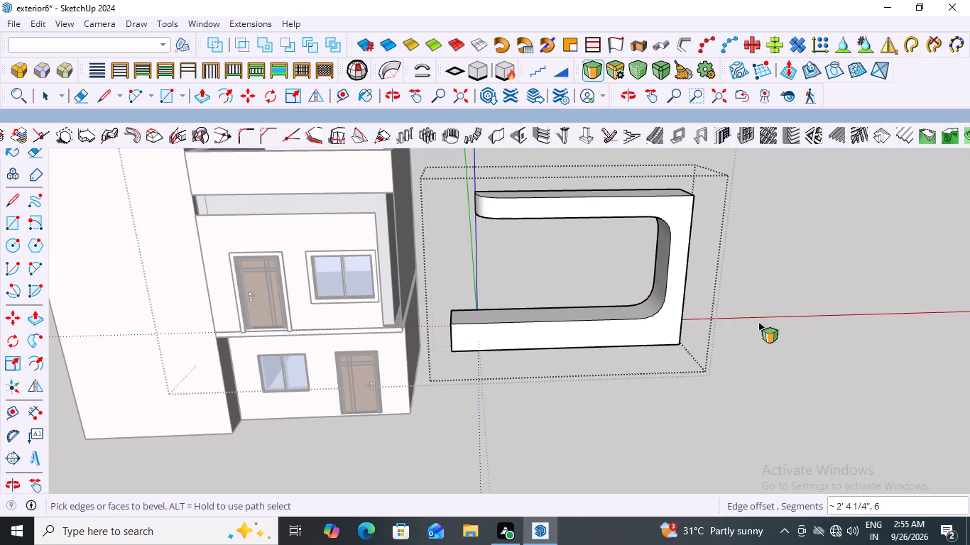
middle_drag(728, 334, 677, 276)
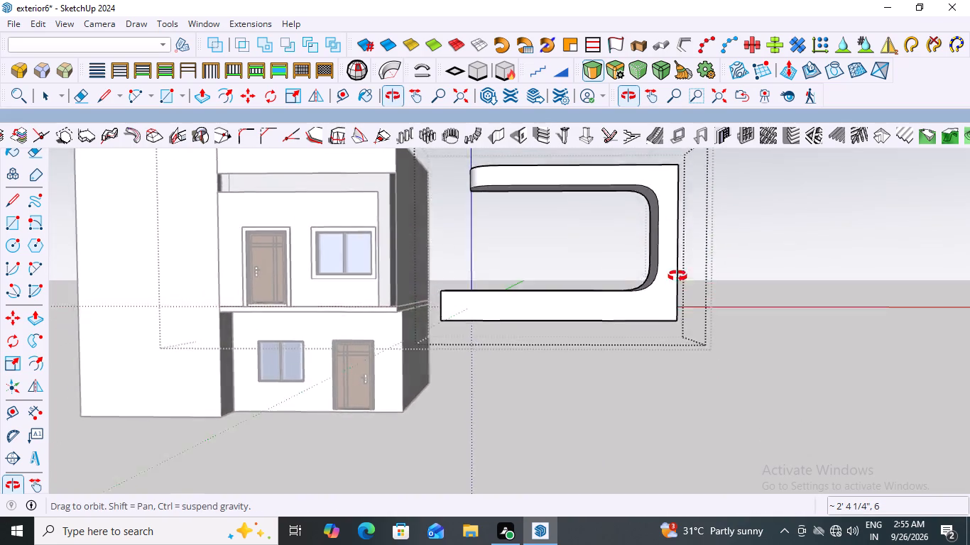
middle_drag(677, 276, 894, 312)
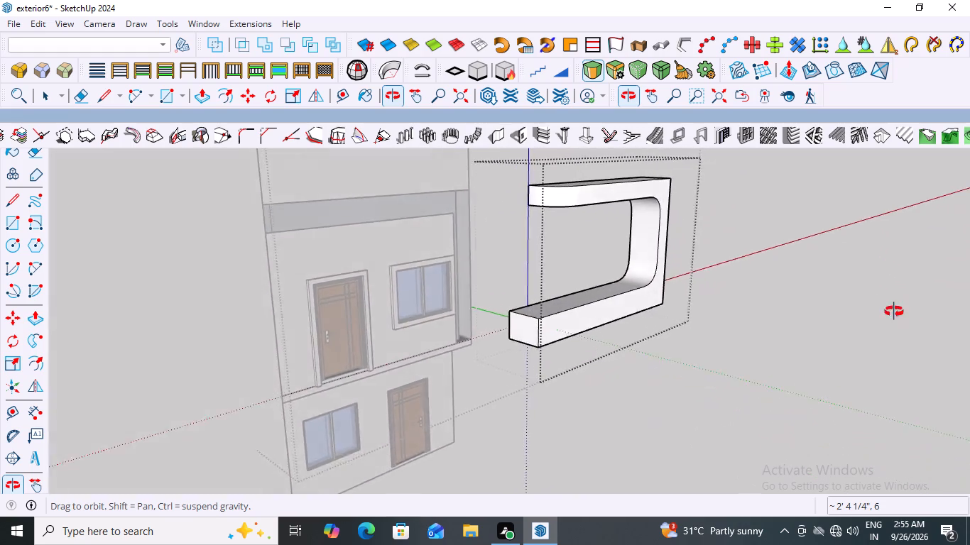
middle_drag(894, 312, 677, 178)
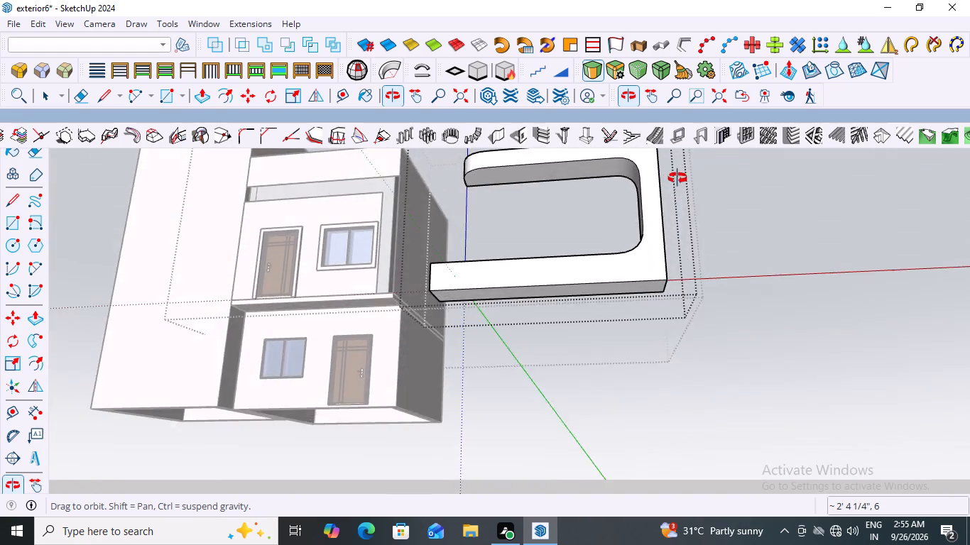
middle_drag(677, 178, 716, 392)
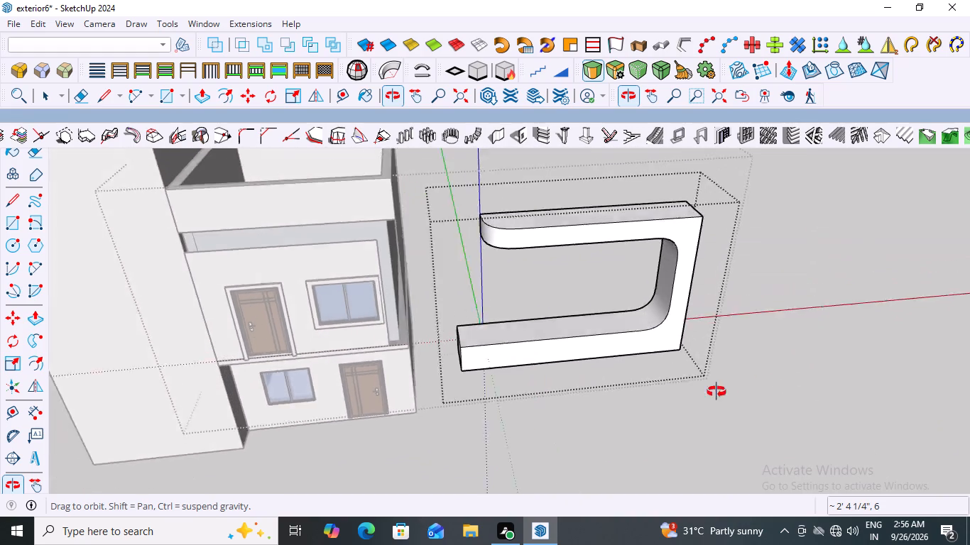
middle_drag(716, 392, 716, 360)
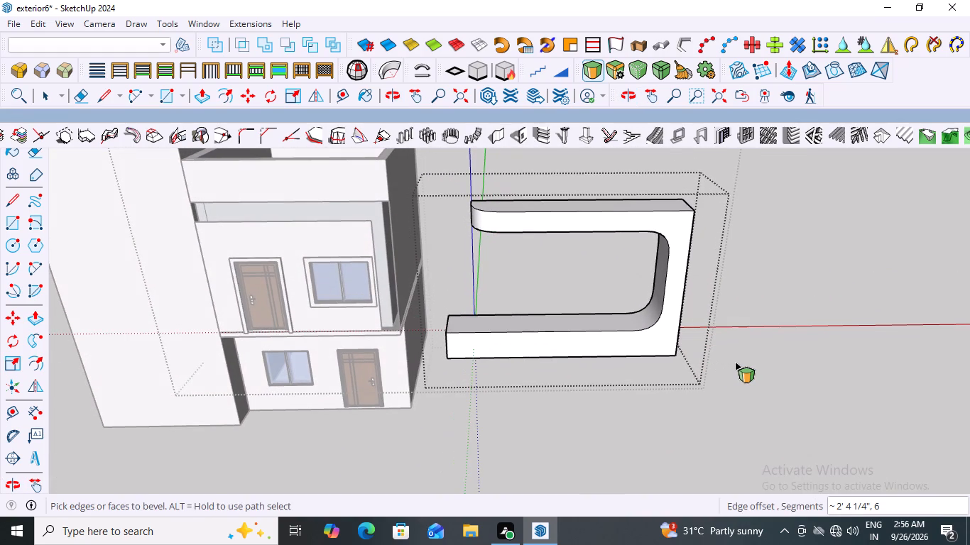
Move the canopy frame onto the house front, snapping its top back corner at the rounded end to the parapet face's lower corner beside the tower.
scroll(735, 362, down, 3)
scroll(518, 367, up, 1)
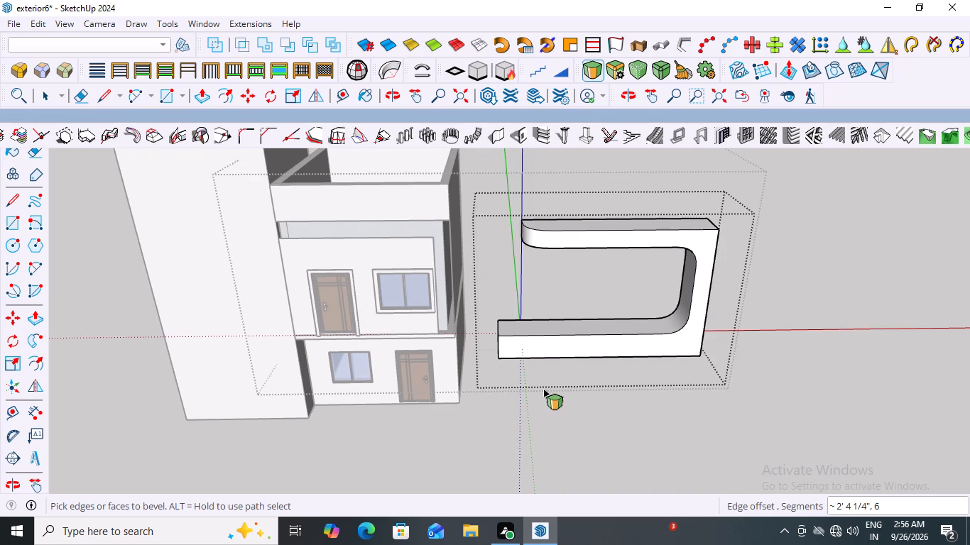
key(space)
click(783, 308)
click(677, 226)
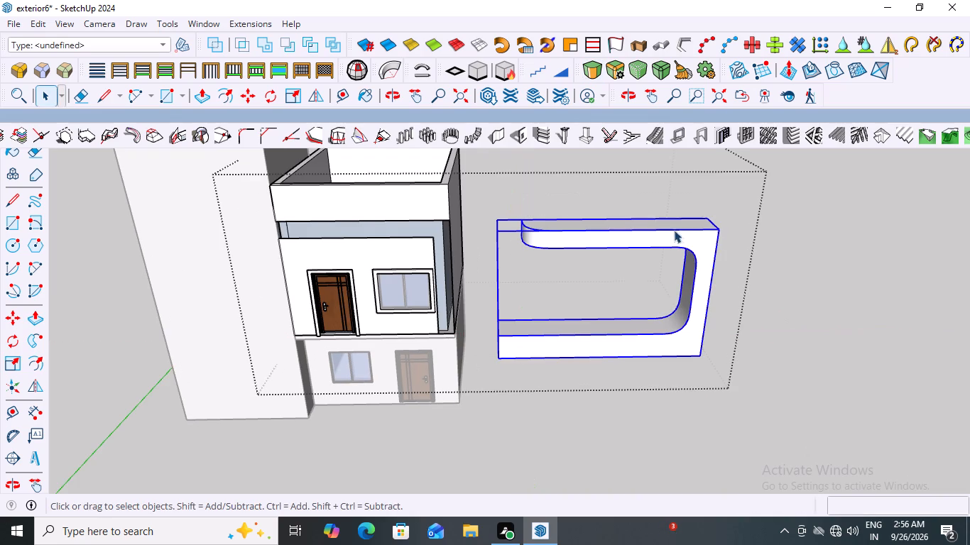
key(m)
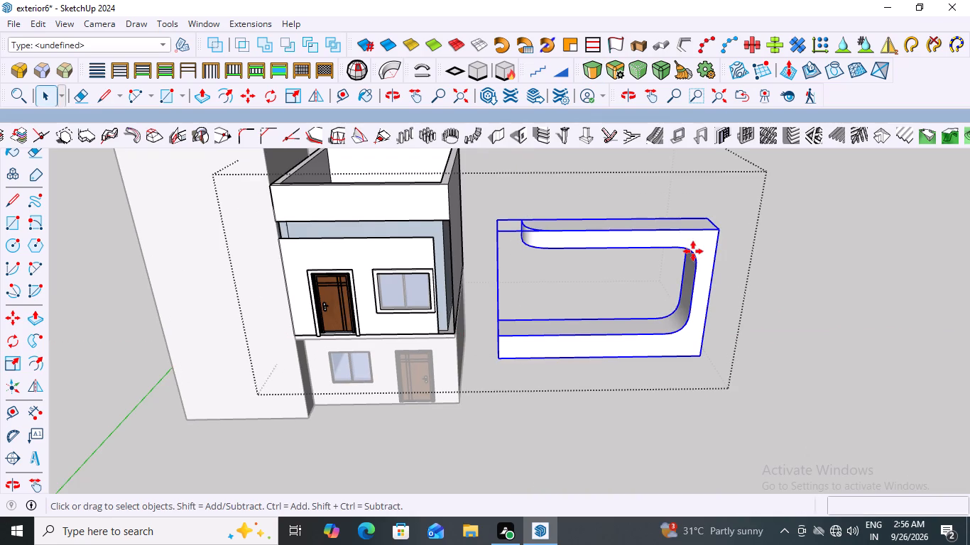
middle_drag(616, 189, 641, 243)
scroll(563, 230, up, 5)
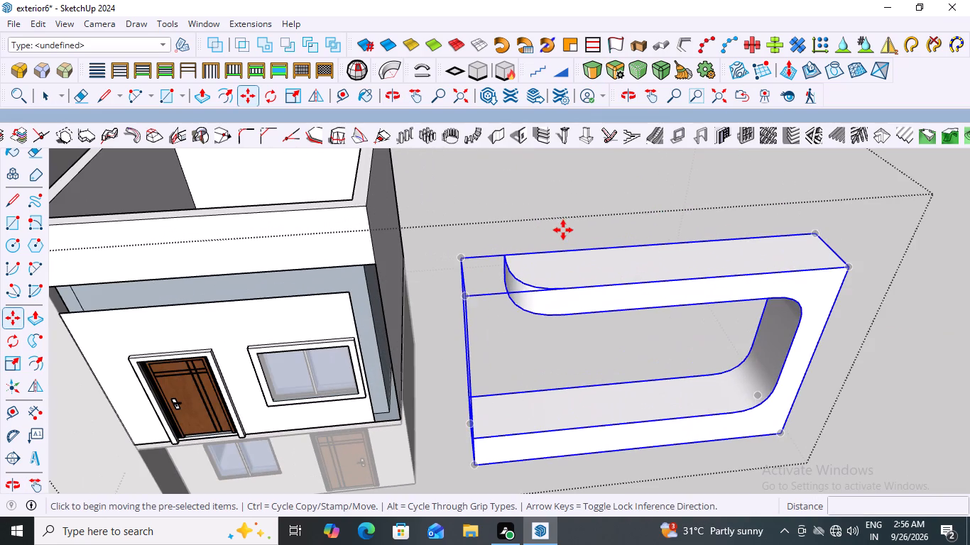
click(506, 255)
scroll(518, 199, down, 4)
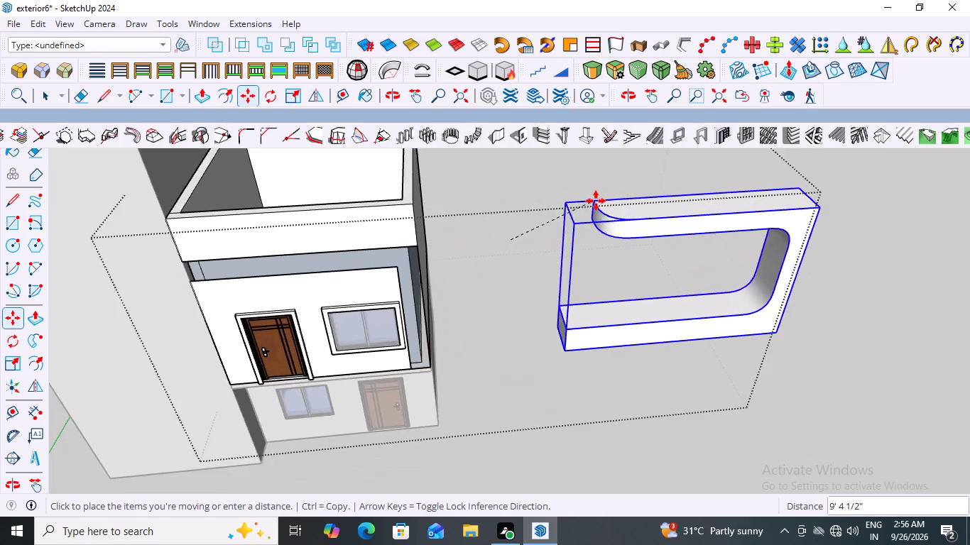
scroll(596, 201, down, 2)
scroll(903, 253, down, 5)
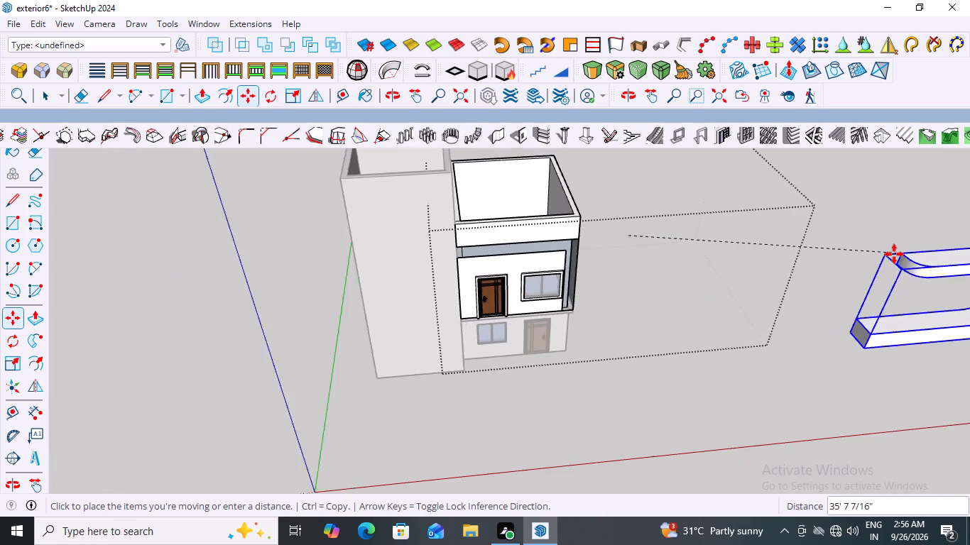
scroll(894, 254, down, 2)
scroll(522, 249, up, 10)
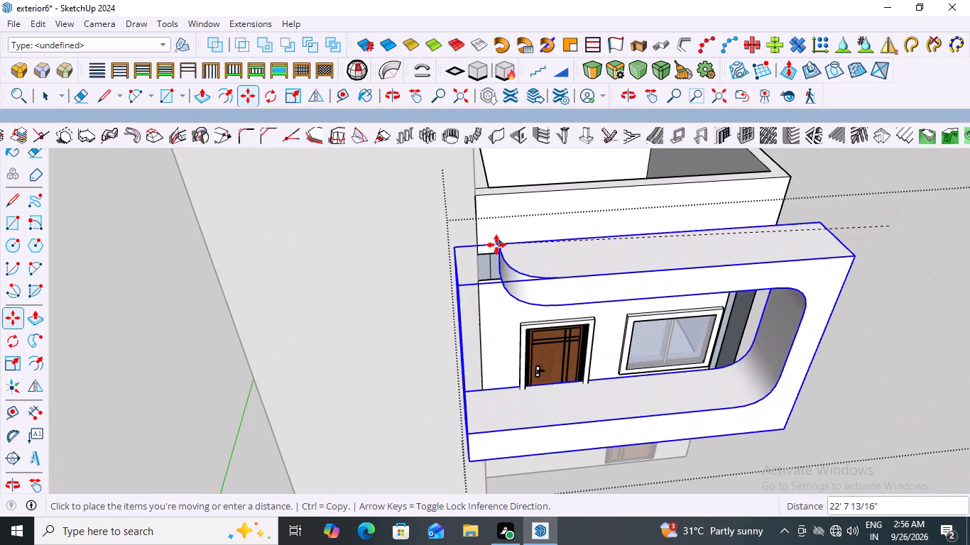
scroll(481, 250, up, 3)
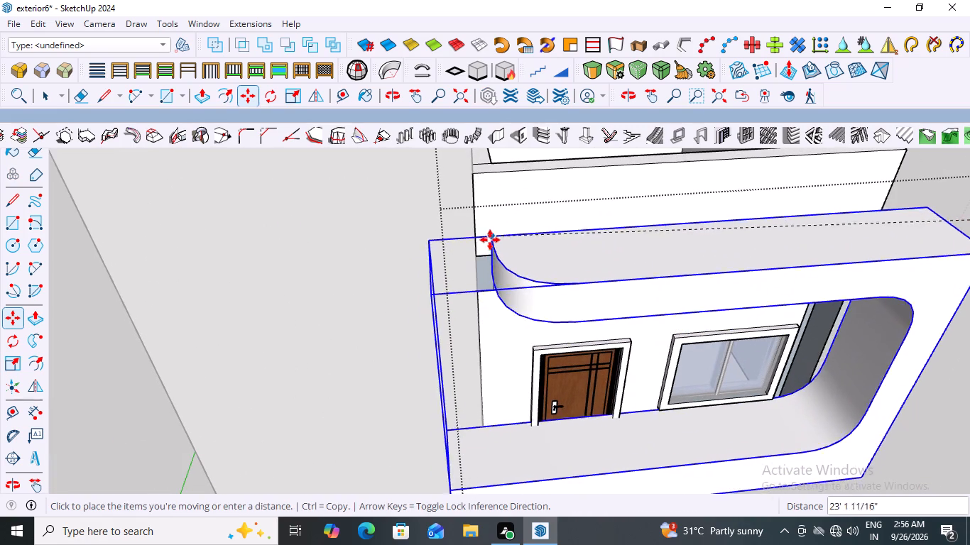
click(481, 255)
key(Escape)
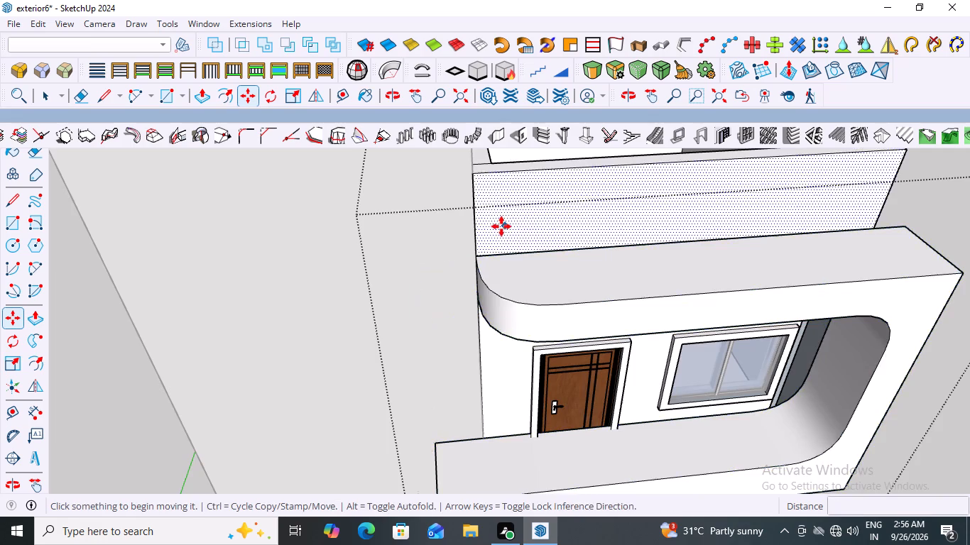
scroll(501, 226, down, 9)
click(806, 271)
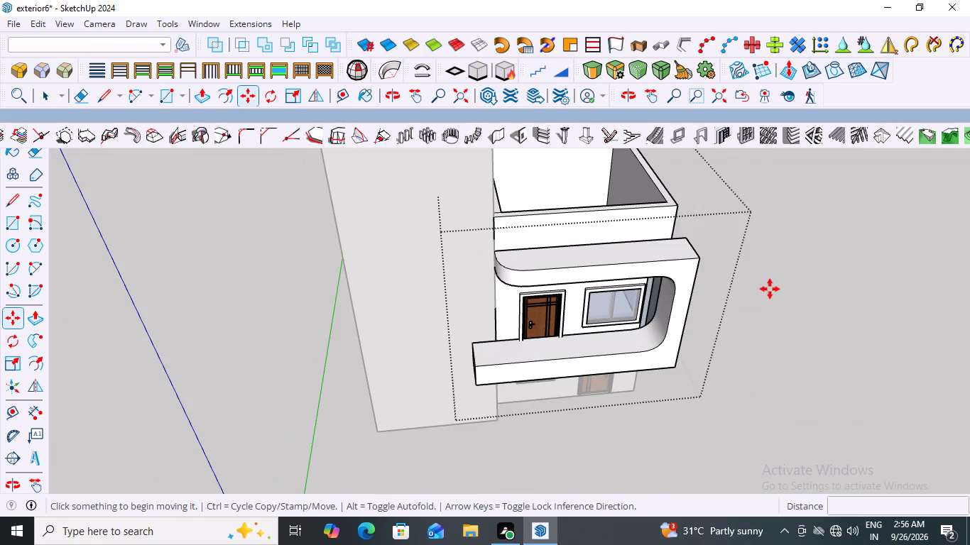
key(space)
Examine the canopy frame's placement against the upper-storey facade from the front, the side and above.
middle_click(790, 282)
middle_drag(786, 278, 757, 129)
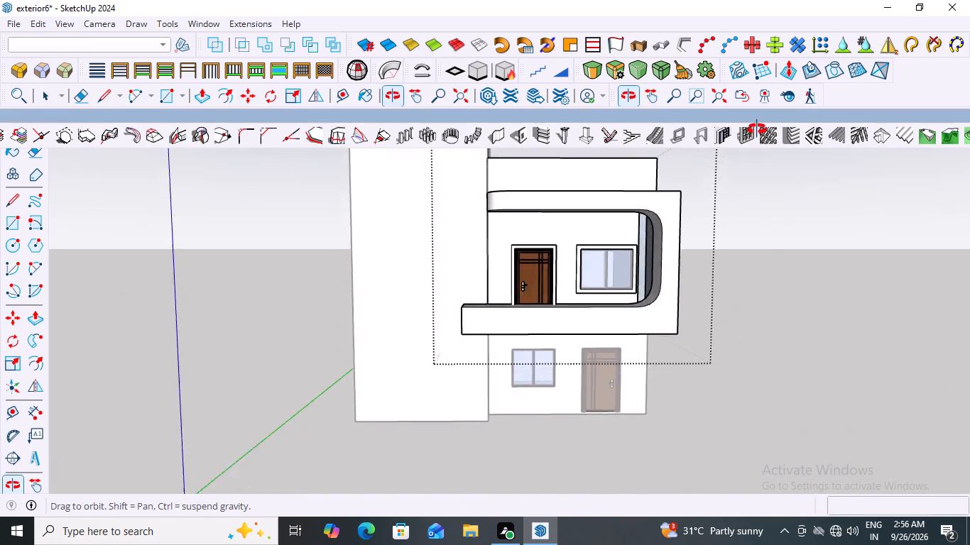
middle_drag(757, 129, 833, 218)
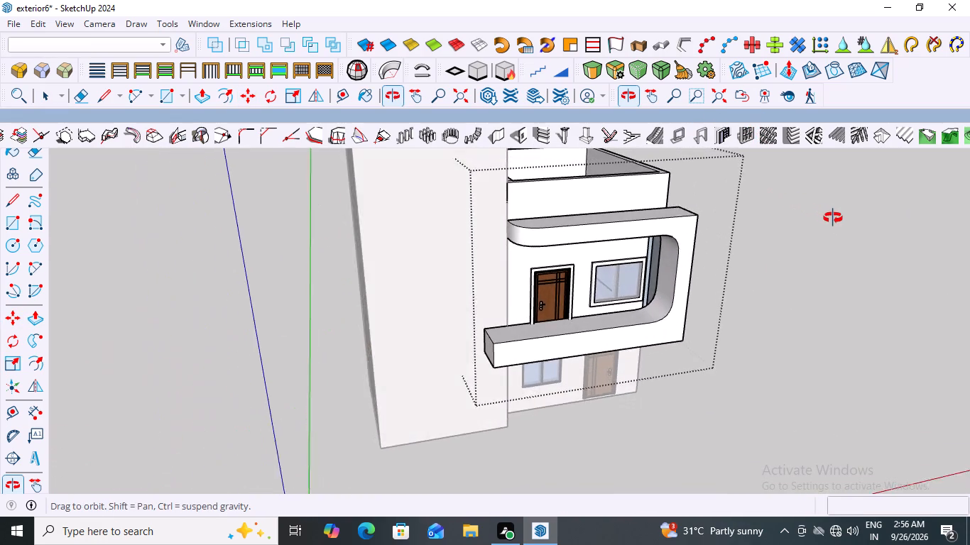
middle_drag(833, 218, 606, 201)
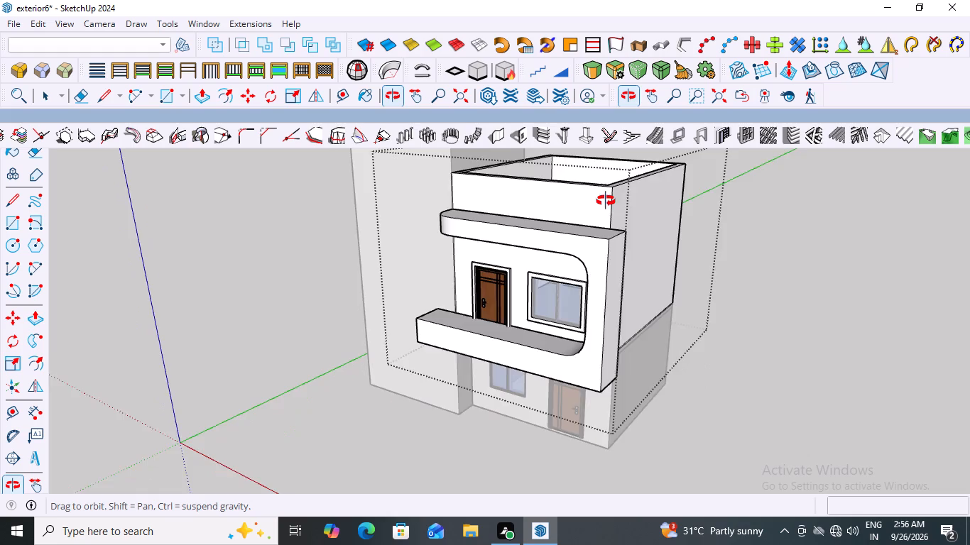
middle_drag(606, 201, 591, 184)
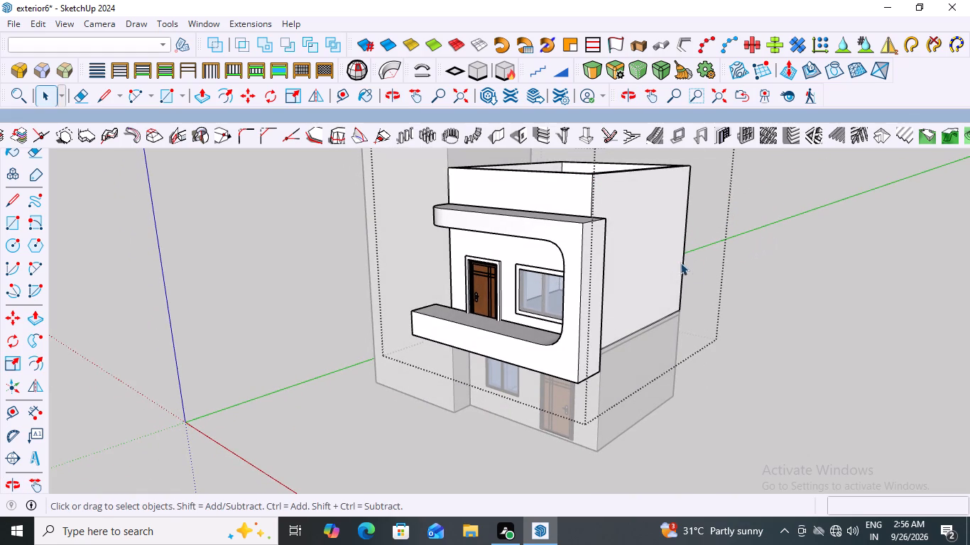
scroll(677, 263, down, 7)
middle_drag(623, 333, 734, 312)
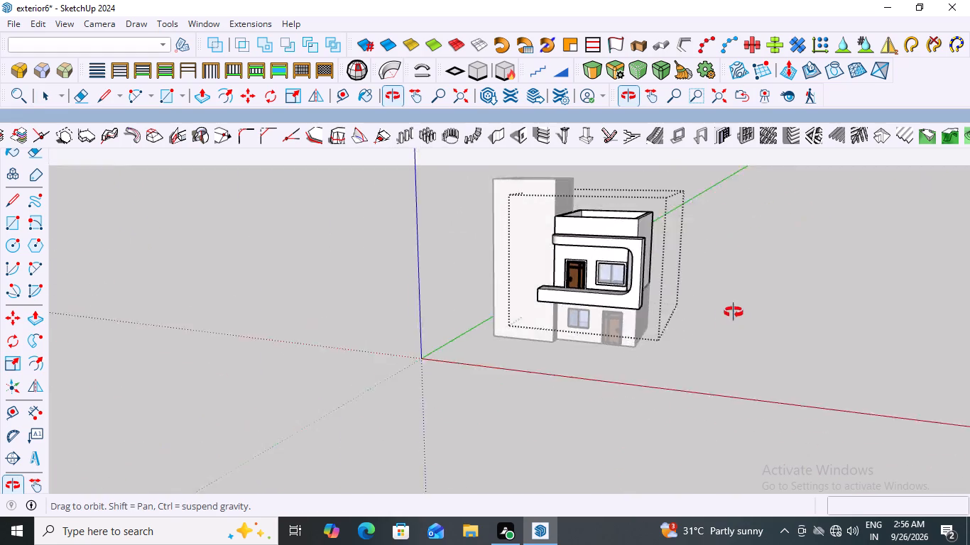
middle_drag(734, 312, 767, 387)
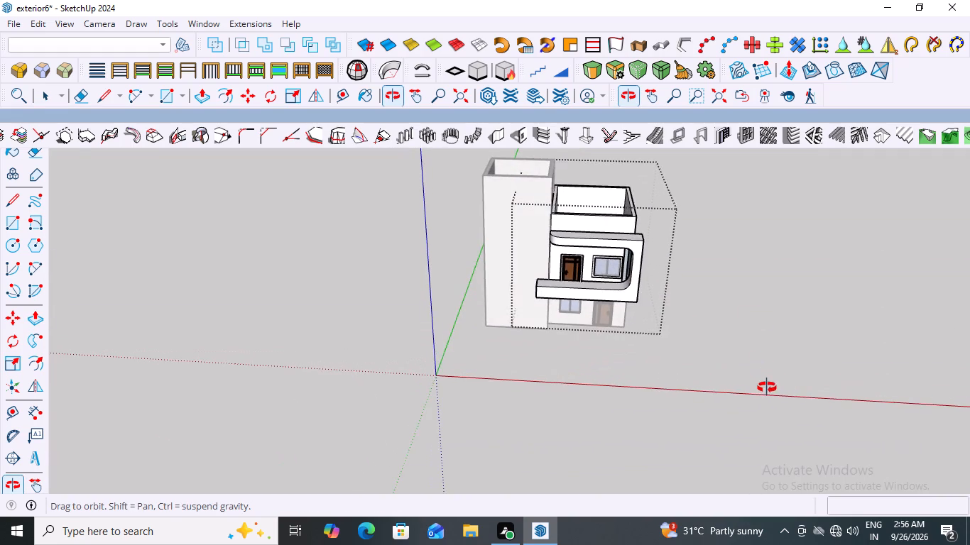
middle_drag(767, 387, 791, 356)
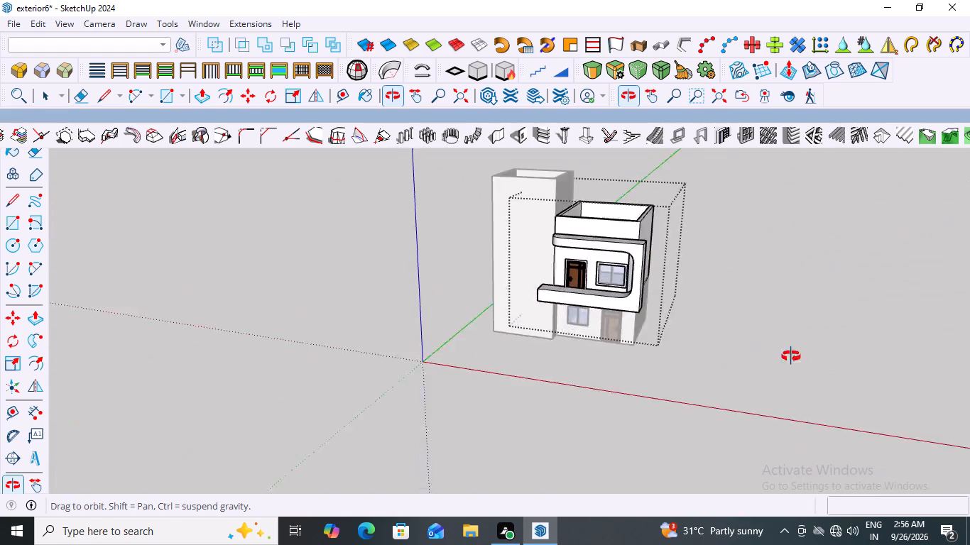
middle_drag(791, 356, 837, 356)
scroll(805, 248, down, 5)
scroll(767, 222, up, 5)
middle_click(767, 222)
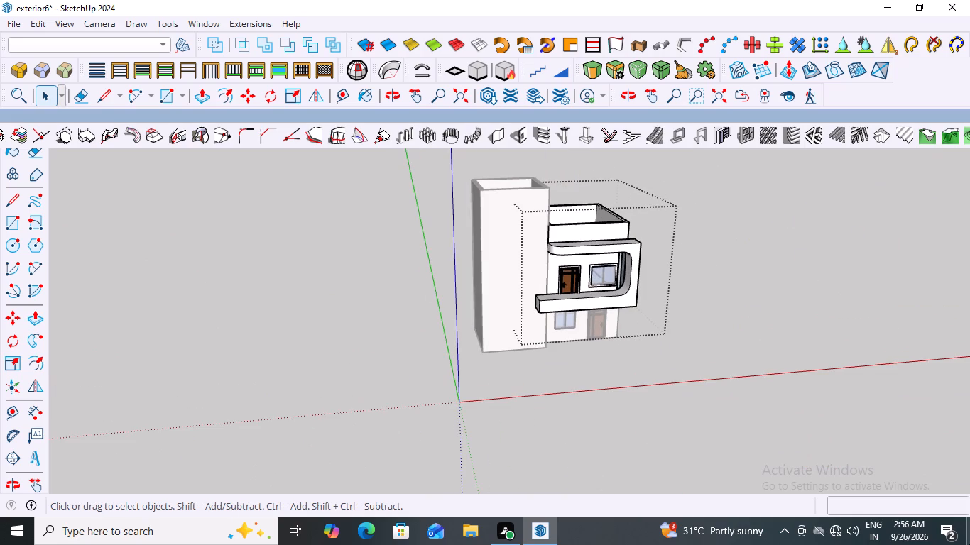
scroll(788, 0, up, 2)
scroll(765, 221, up, 3)
scroll(377, 459, up, 4)
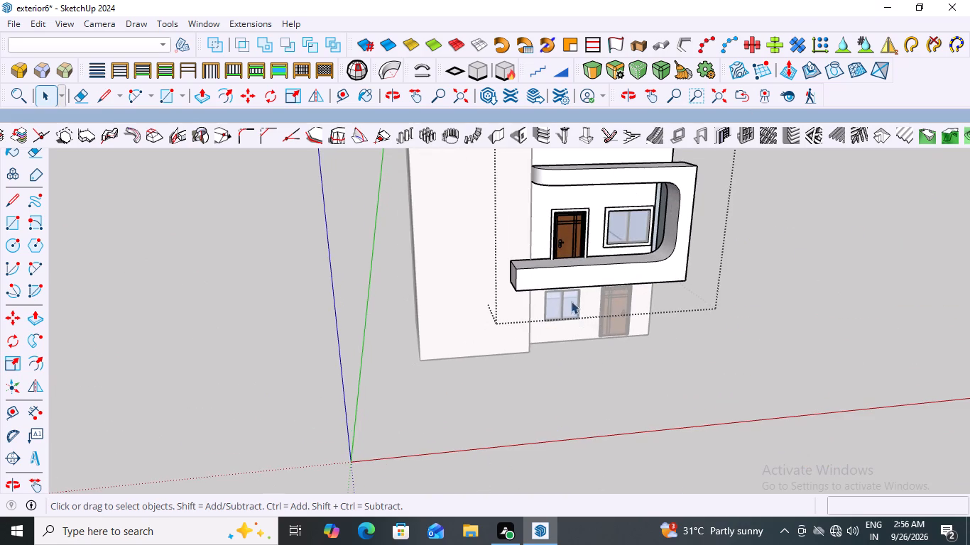
Move the canopy frame by about 1' 5 1/16" so its leg's top back corner meets the upper-storey side wall's front edge.
scroll(565, 306, down, 5)
click(590, 291)
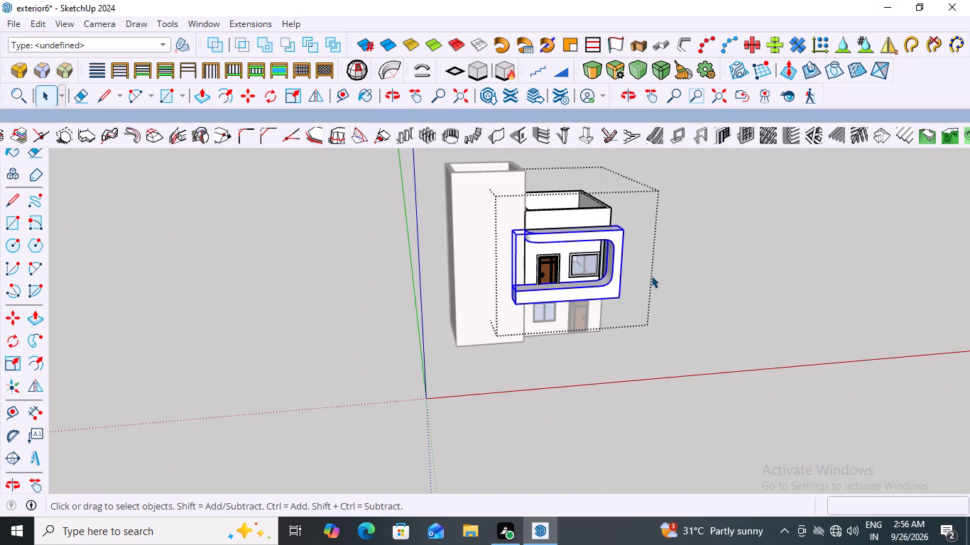
scroll(658, 270, up, 3)
key(m)
middle_drag(675, 213, 565, 241)
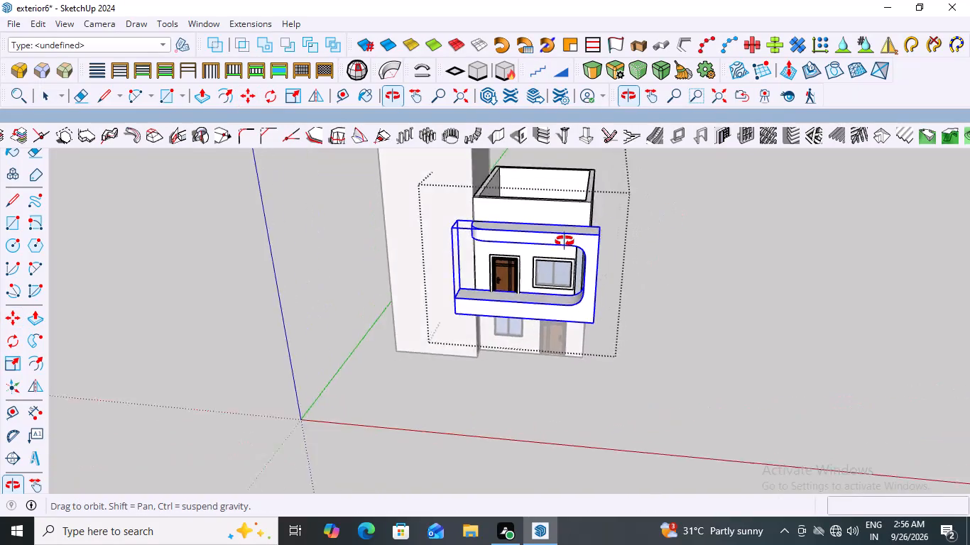
middle_drag(565, 241, 325, 267)
scroll(544, 265, up, 6)
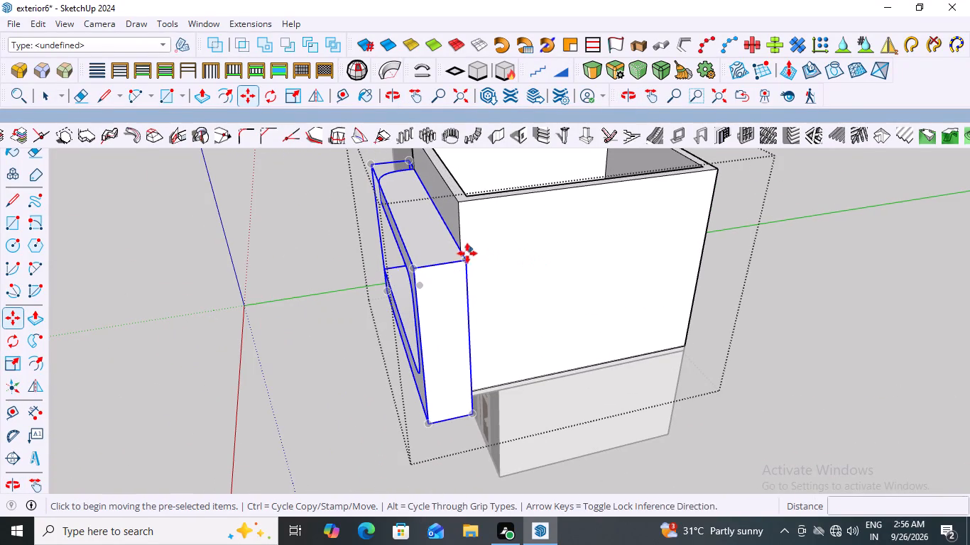
click(465, 260)
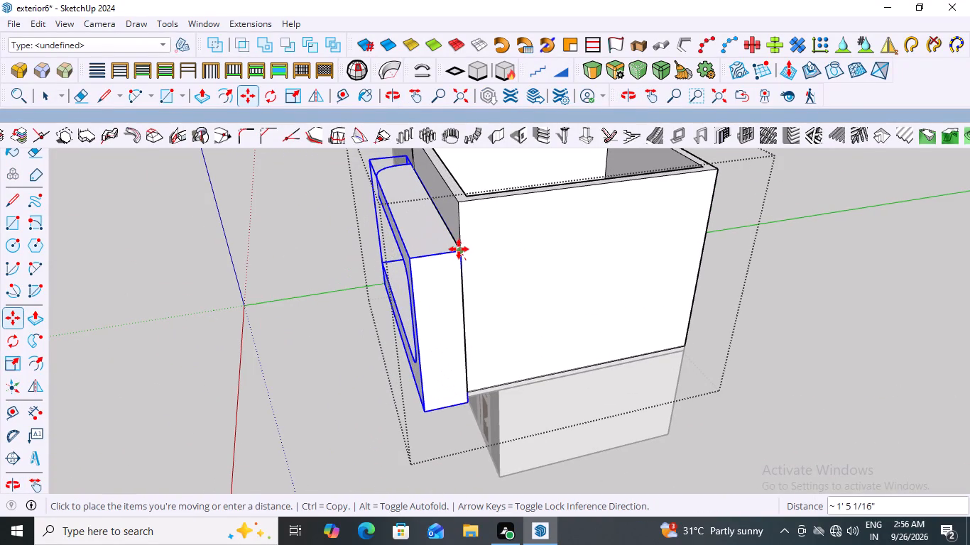
click(459, 249)
key(space)
click(761, 245)
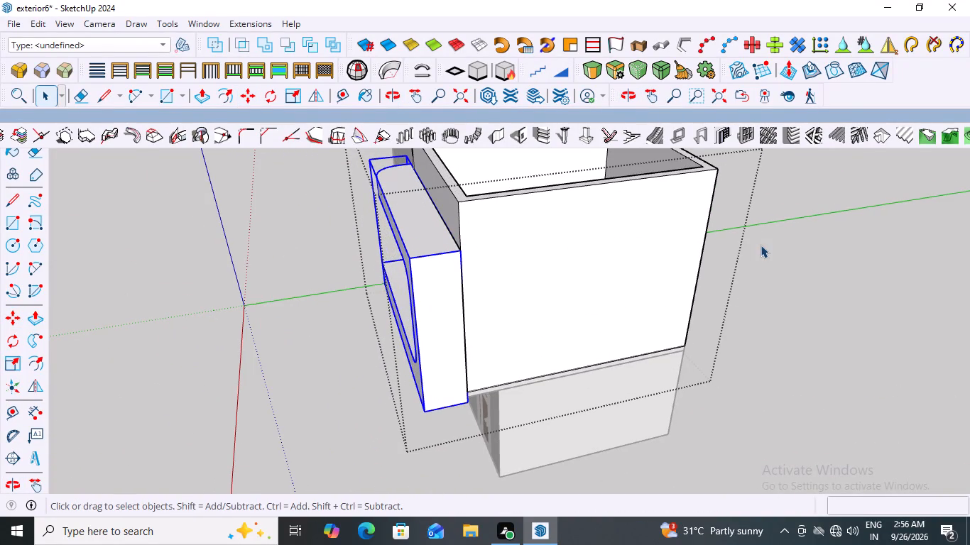
Inspect the whole facade with the repositioned canopy frame from the front, the side, above and below.
scroll(523, 299, down, 7)
middle_drag(385, 327, 707, 208)
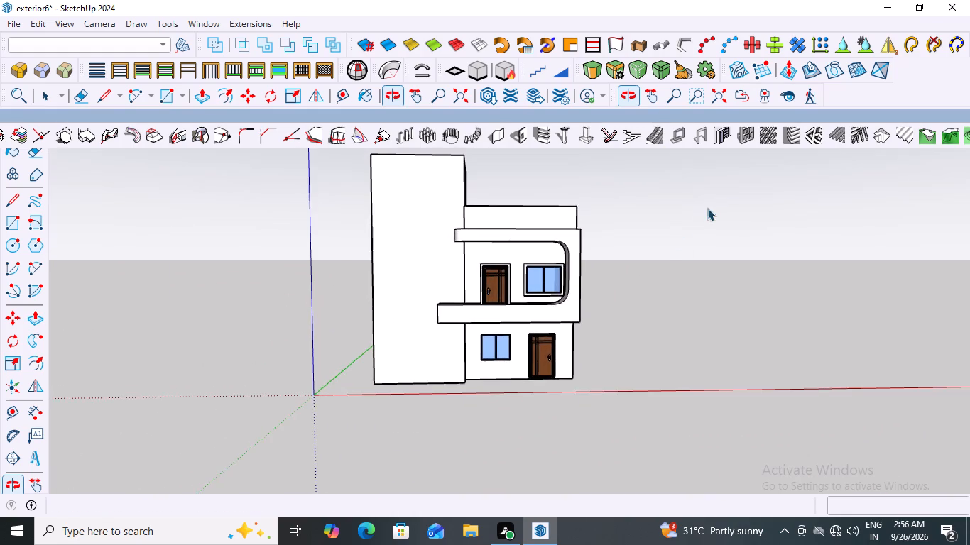
middle_drag(559, 281, 572, 289)
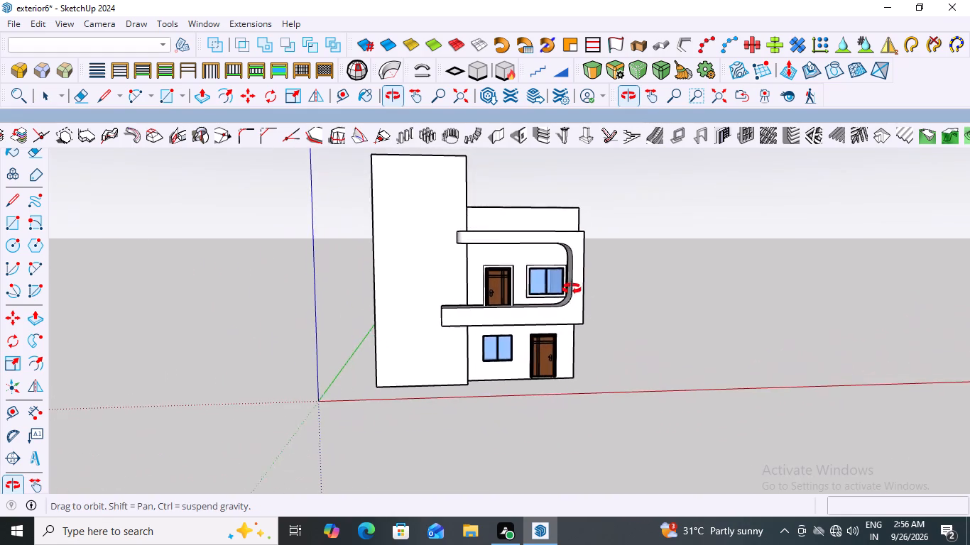
middle_drag(572, 289, 567, 297)
scroll(538, 300, up, 10)
middle_drag(546, 286, 622, 310)
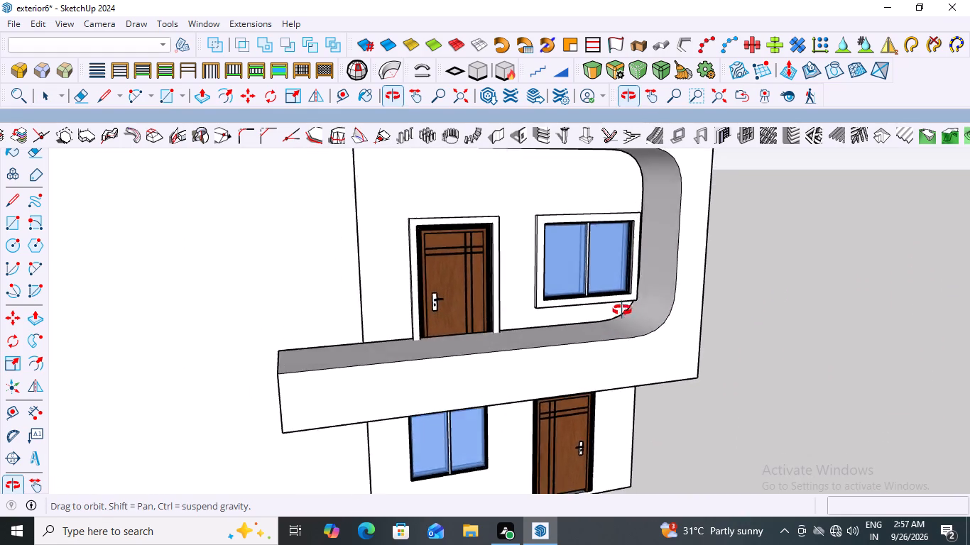
middle_drag(622, 310, 808, 271)
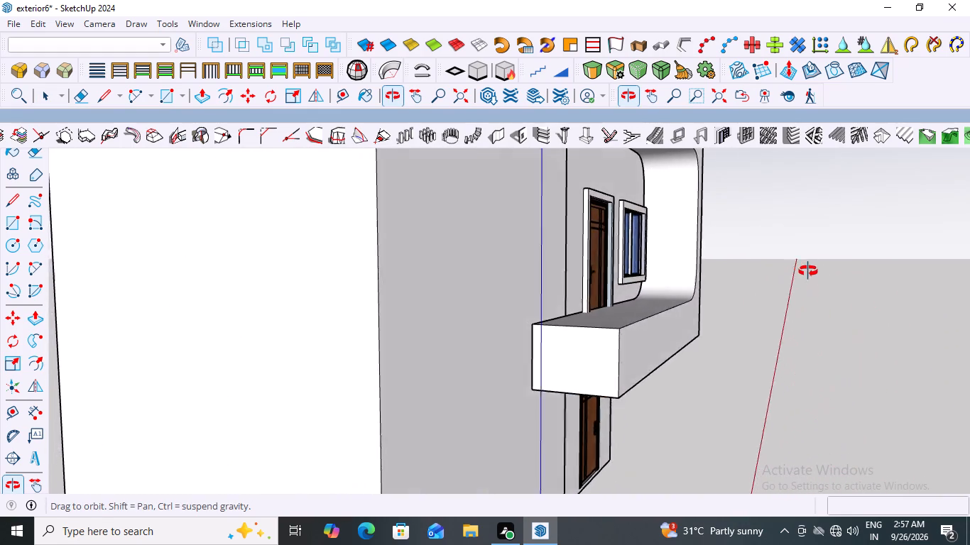
middle_drag(808, 271, 528, 153)
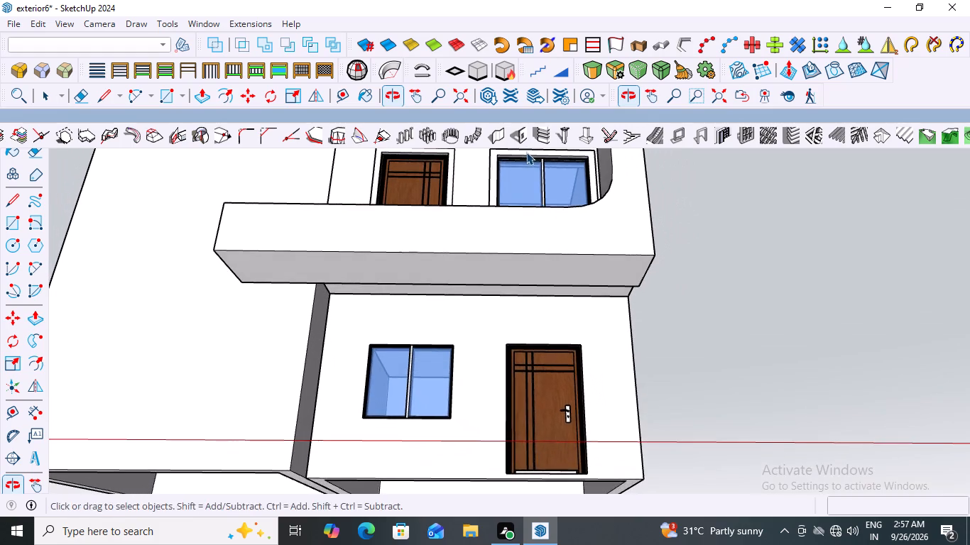
middle_drag(526, 152, 539, 319)
scroll(478, 319, down, 7)
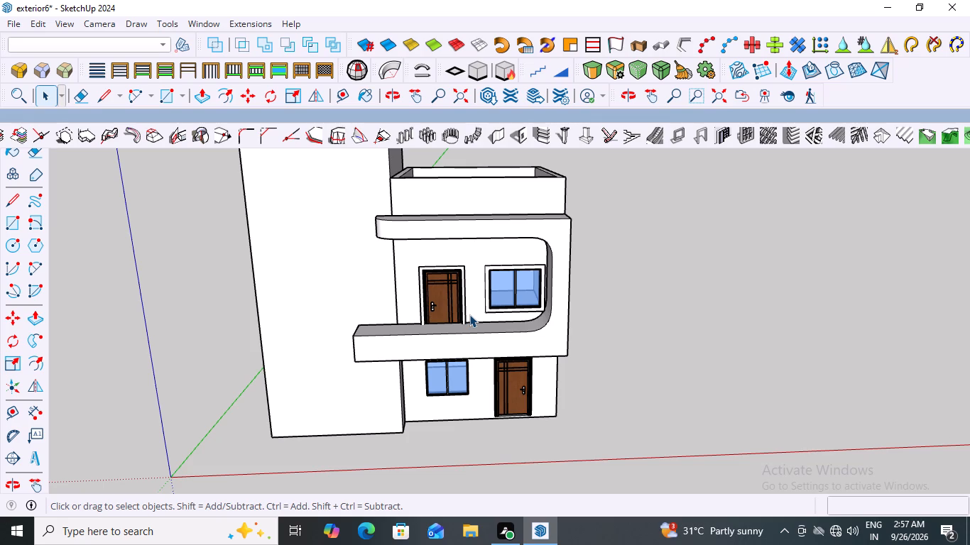
middle_drag(467, 356, 525, 143)
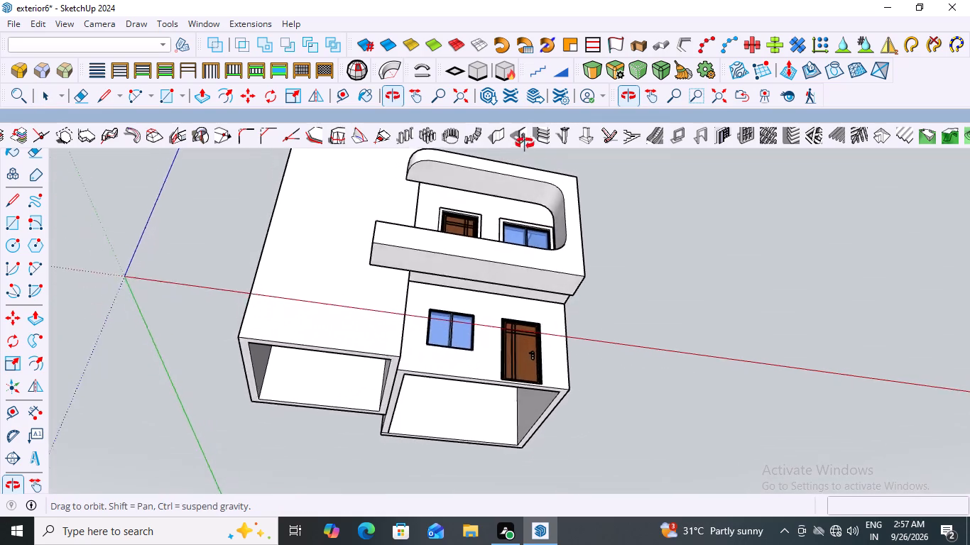
middle_drag(525, 143, 513, 246)
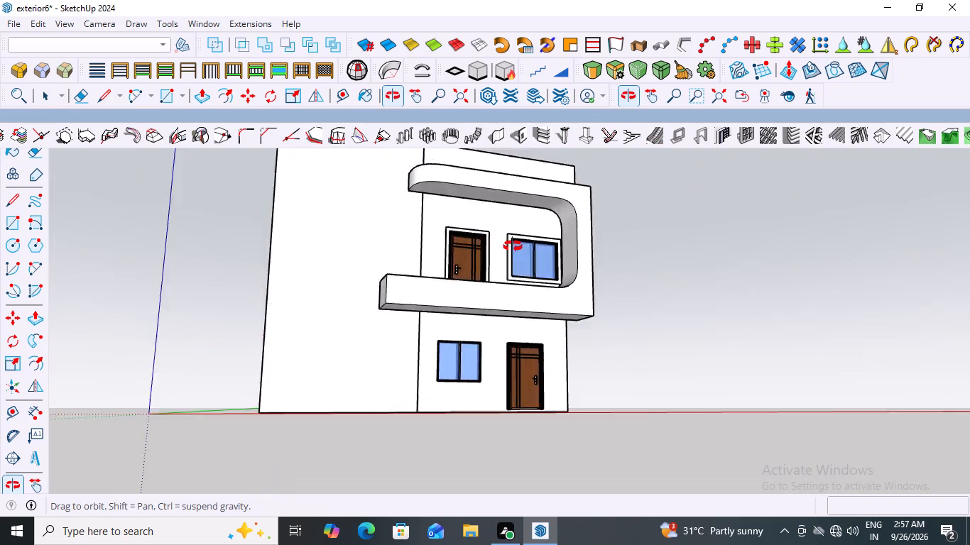
middle_drag(513, 246, 435, 411)
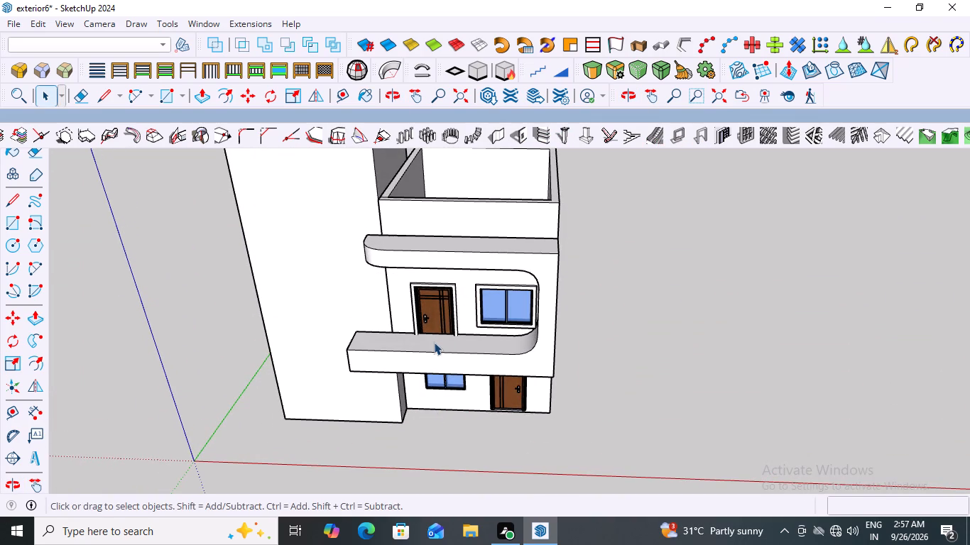
middle_drag(457, 321, 513, 259)
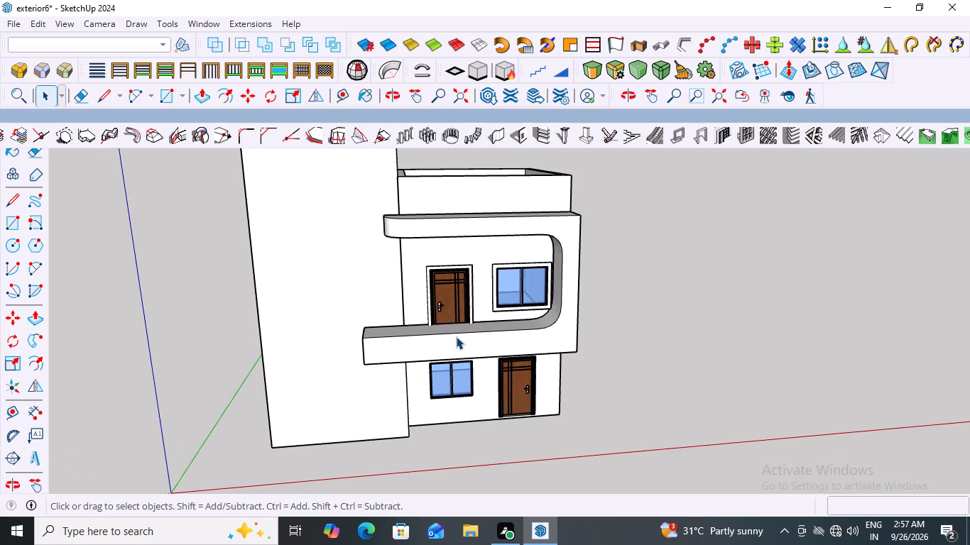
Undo the canopy frame's moves onto the house front so it stands clear beside the building.
key(ctrl+z)
key(ctrl+z)
key(ctrl+z)
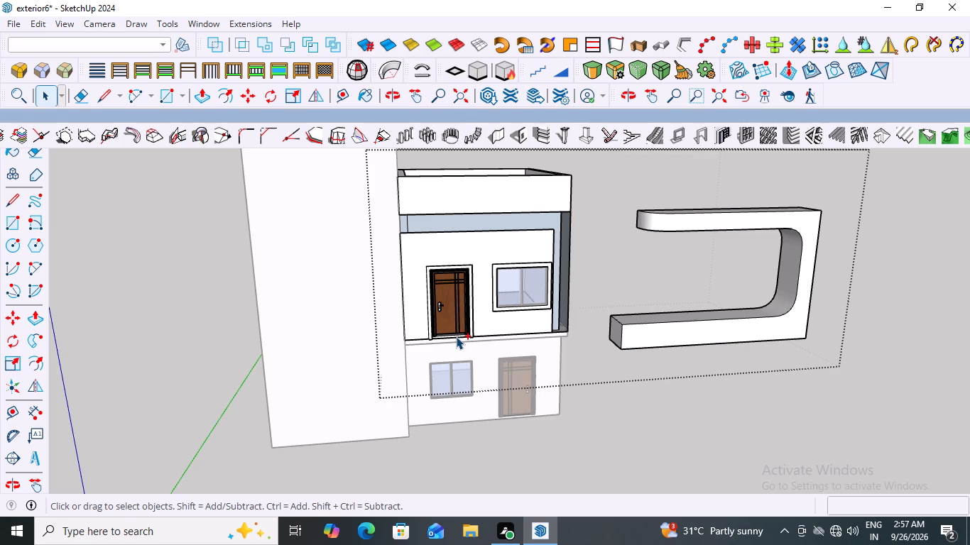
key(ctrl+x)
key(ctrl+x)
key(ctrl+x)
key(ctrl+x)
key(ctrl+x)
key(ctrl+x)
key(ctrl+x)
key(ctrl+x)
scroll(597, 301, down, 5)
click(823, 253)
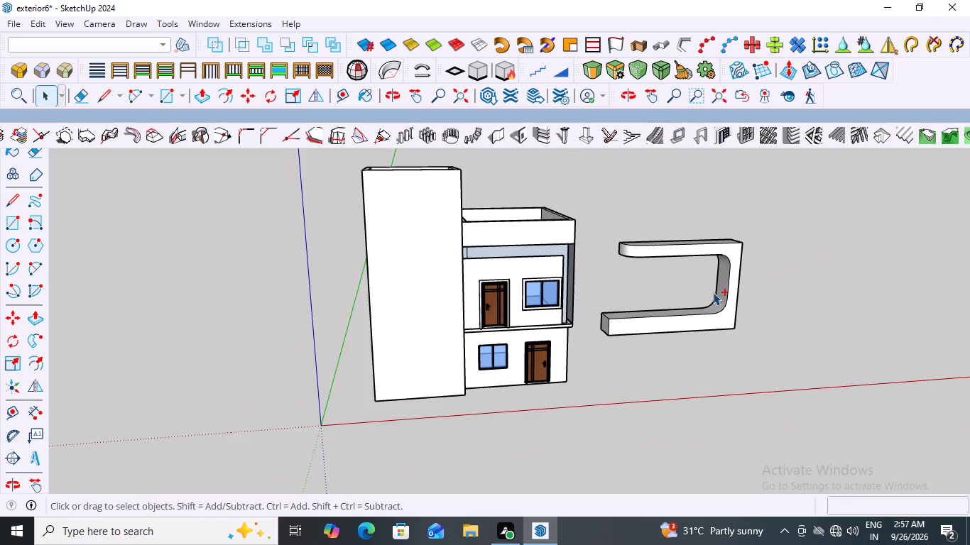
Undo the canopy frame's lower arm, back to just the top bar and the single vertical leg.
key(ctrl+z)
key(ctrl+z)
key(ctrl+z)
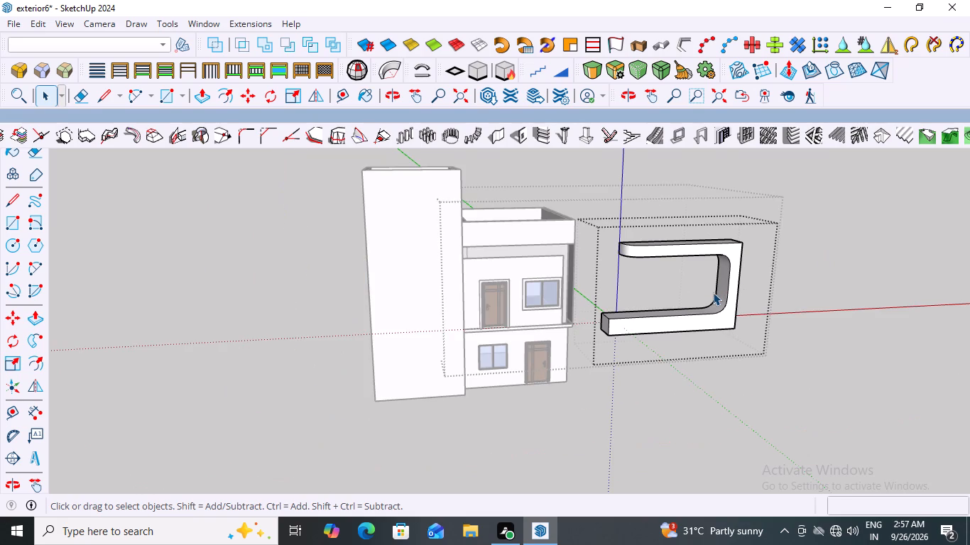
key(ctrl+z)
key(ctrl+z)
key(ctrl+z)
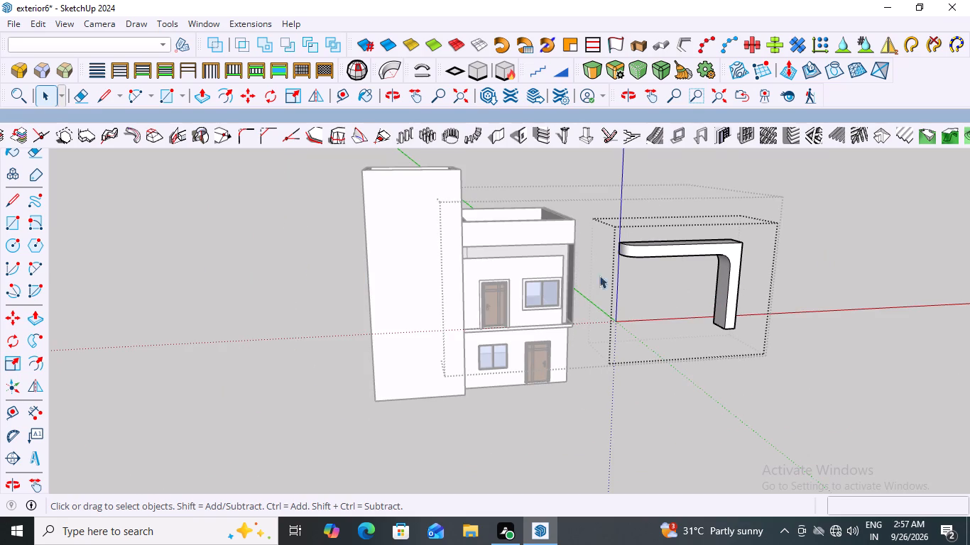
click(574, 166)
Pull the front edge face of the balcony slab outward by about 3' 5/8" with Push/Pull.
scroll(563, 285, up, 2)
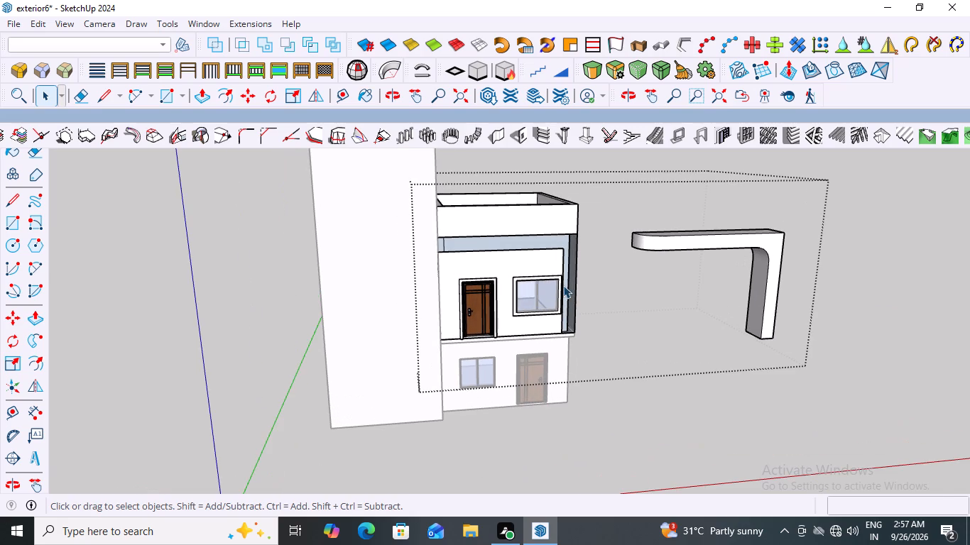
scroll(563, 285, up, 1)
middle_drag(653, 295, 570, 291)
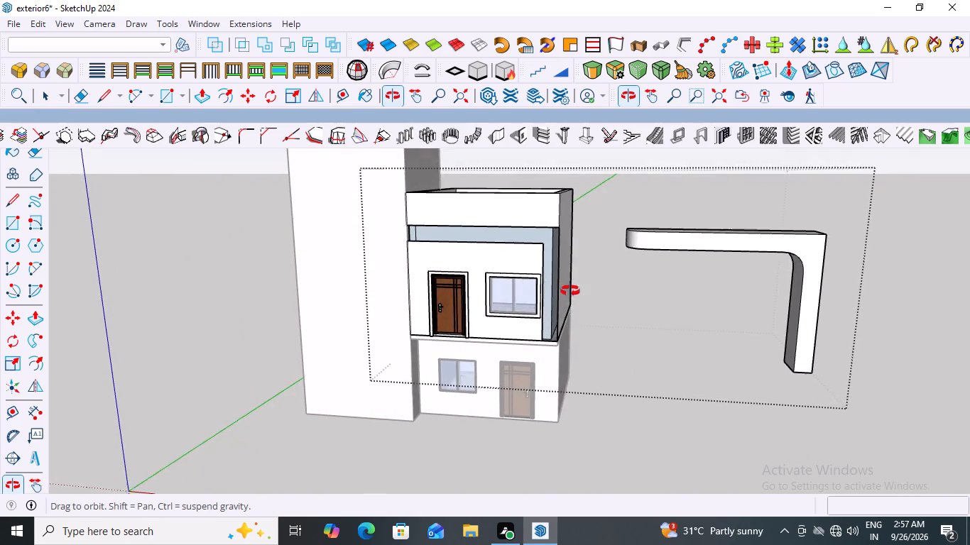
middle_drag(570, 291, 581, 312)
scroll(542, 351, up, 5)
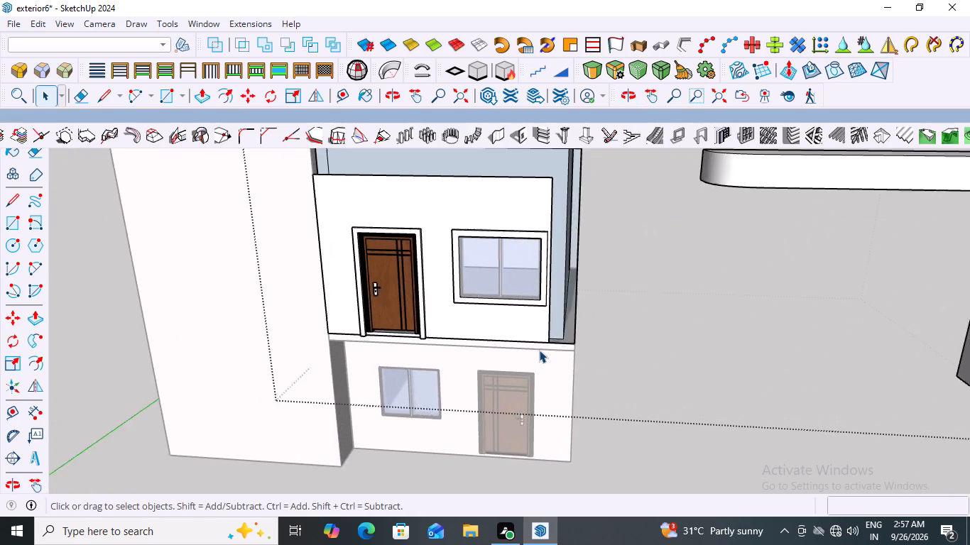
scroll(539, 350, up, 3)
scroll(621, 353, up, 1)
middle_drag(617, 350, 624, 260)
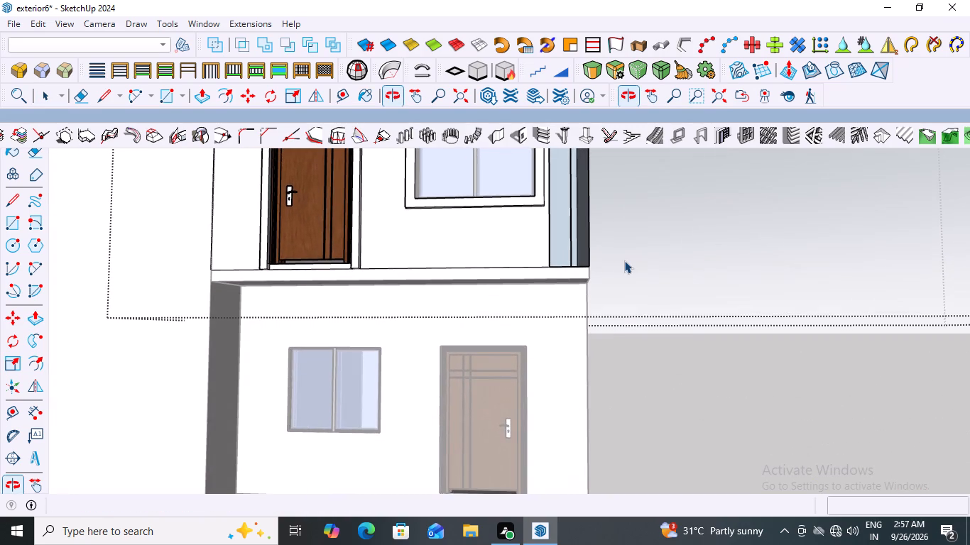
scroll(469, 274, up, 1)
middle_drag(526, 285, 507, 361)
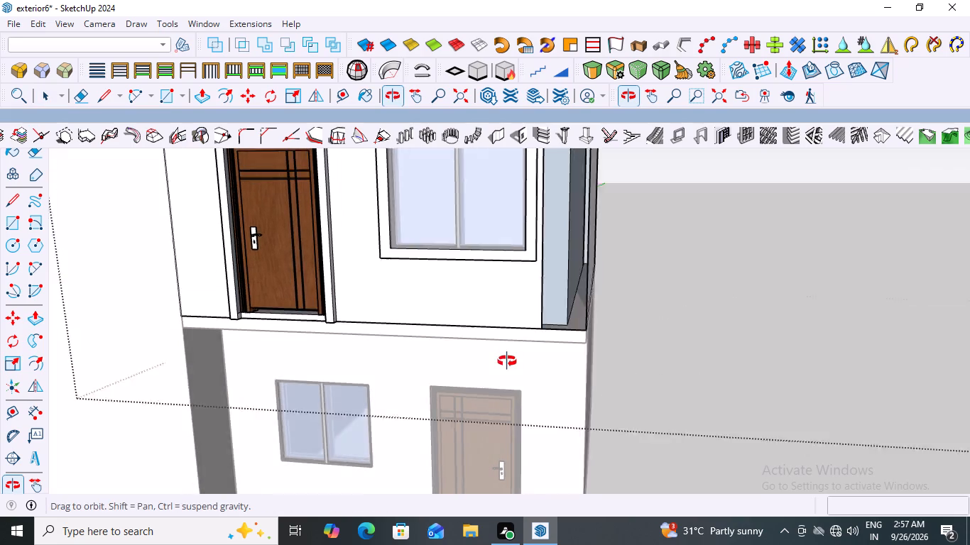
middle_drag(507, 361, 505, 370)
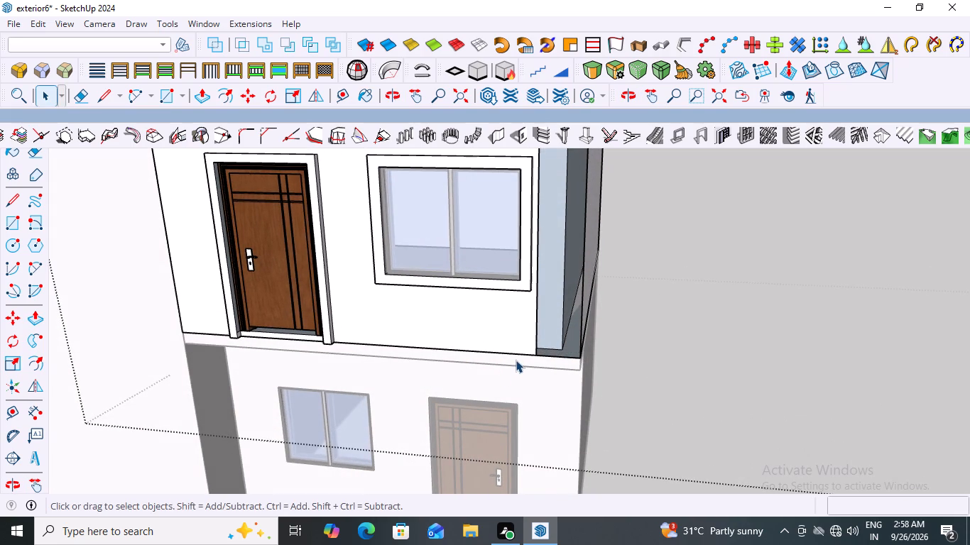
click(516, 360)
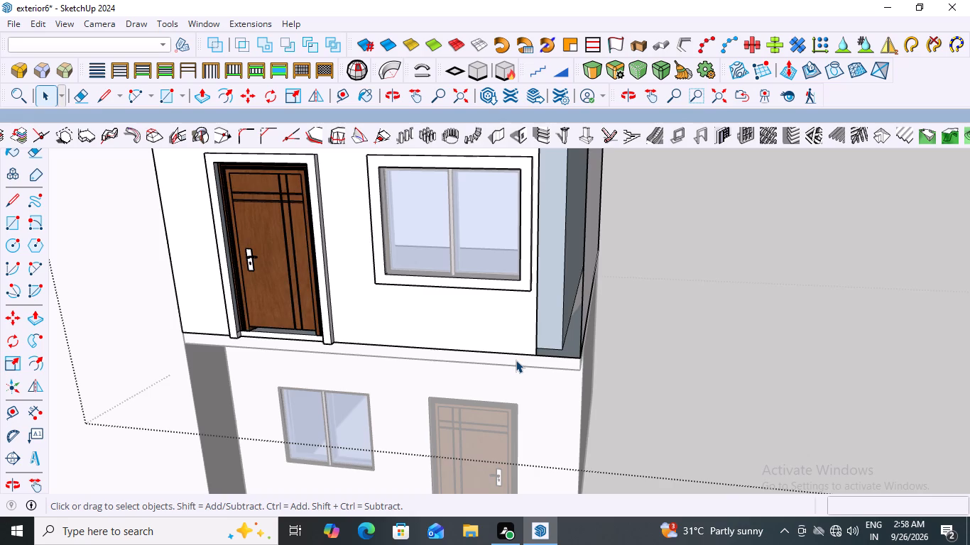
click(516, 360)
click(516, 360)
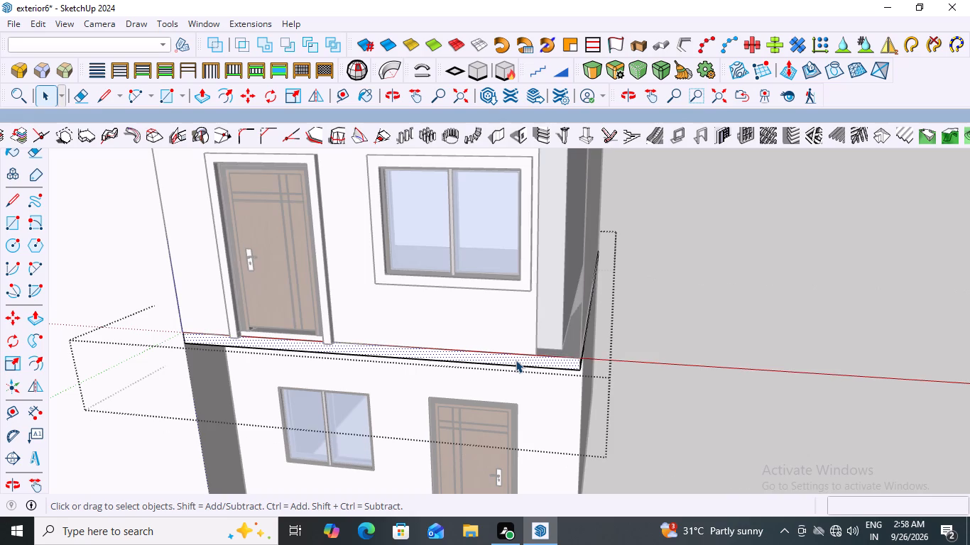
key(p)
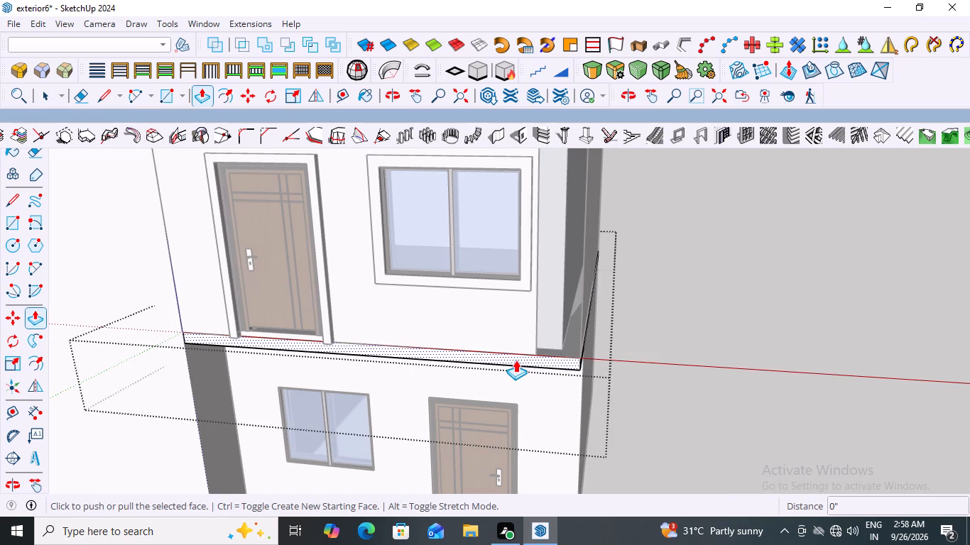
click(518, 351)
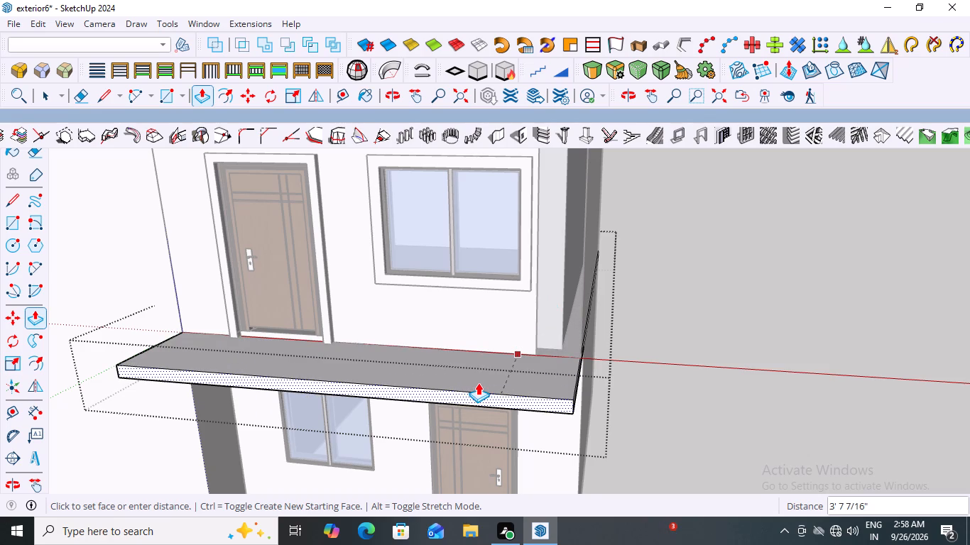
scroll(478, 382, down, 6)
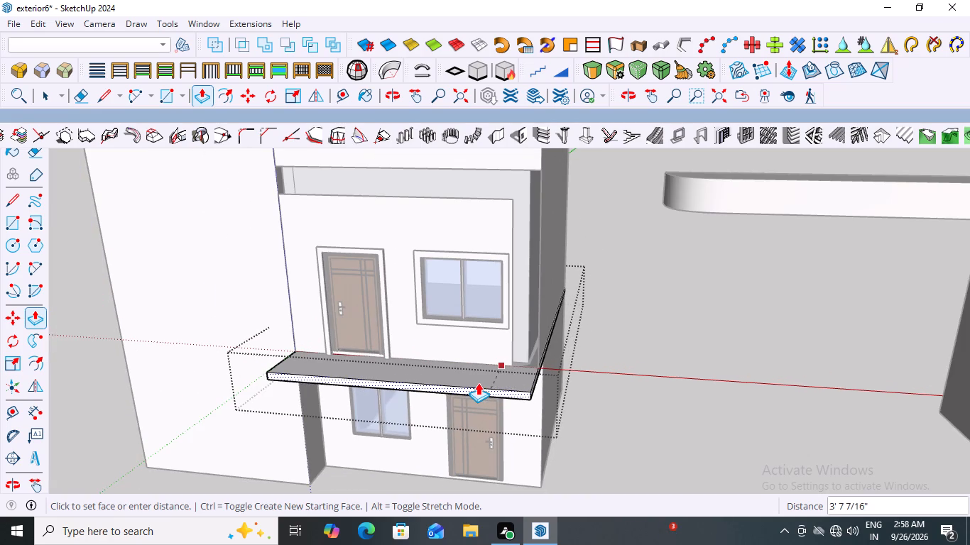
scroll(478, 382, up, 3)
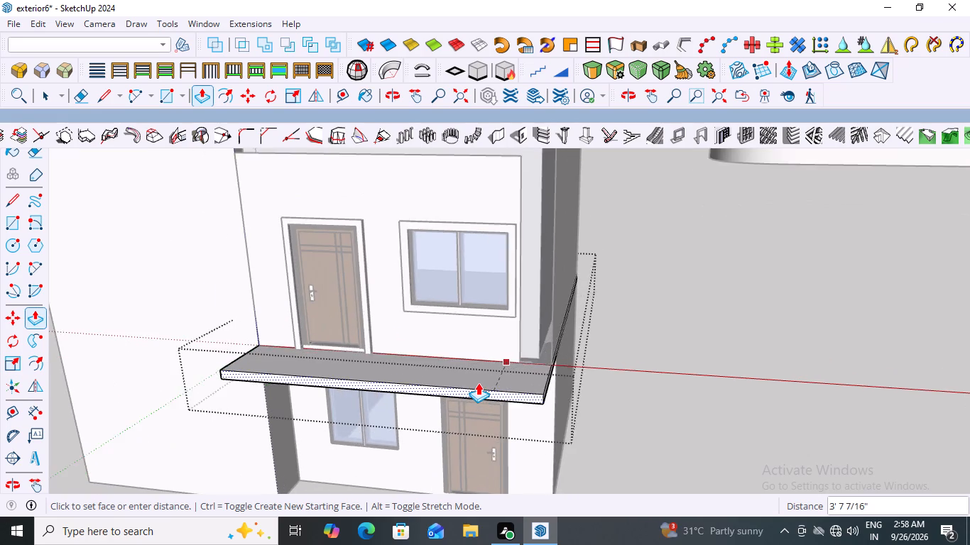
scroll(478, 382, up, 4)
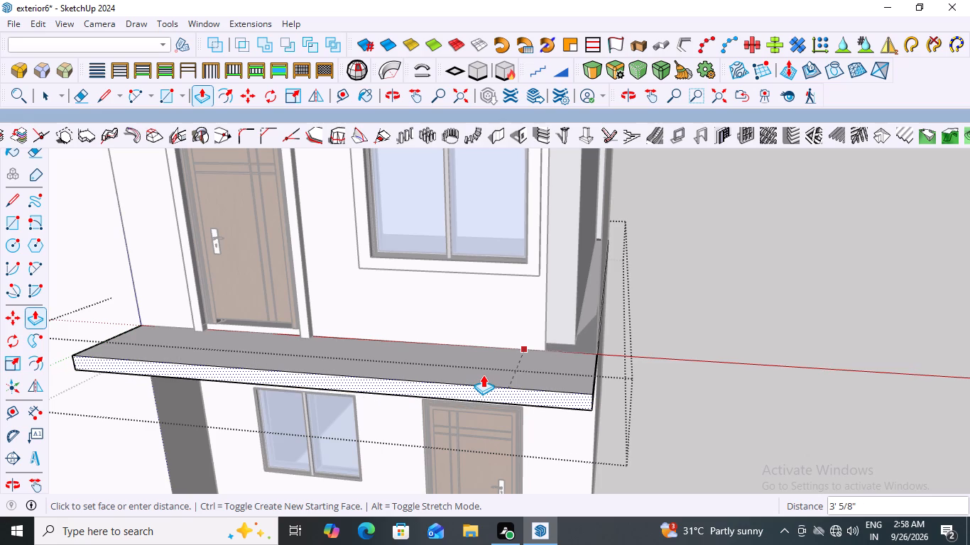
click(483, 375)
key(space)
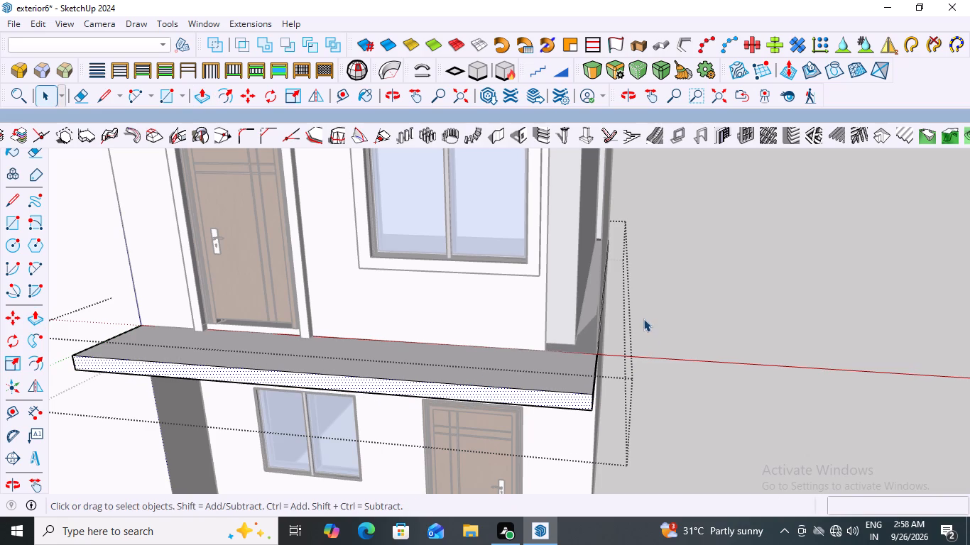
key(Escape)
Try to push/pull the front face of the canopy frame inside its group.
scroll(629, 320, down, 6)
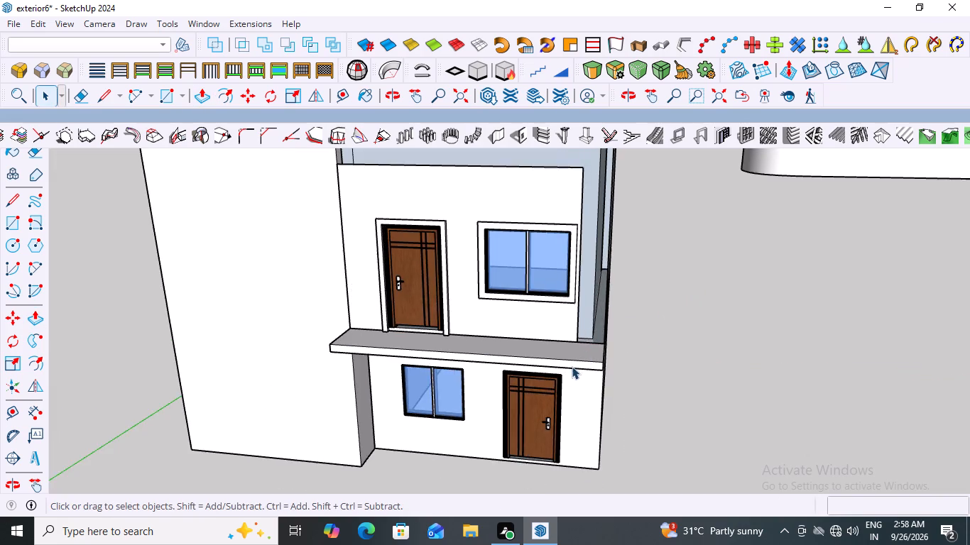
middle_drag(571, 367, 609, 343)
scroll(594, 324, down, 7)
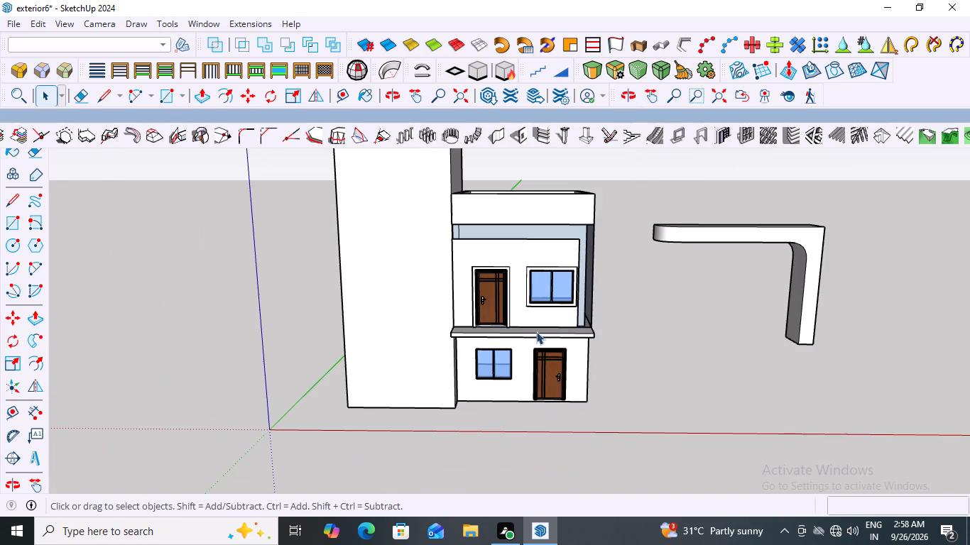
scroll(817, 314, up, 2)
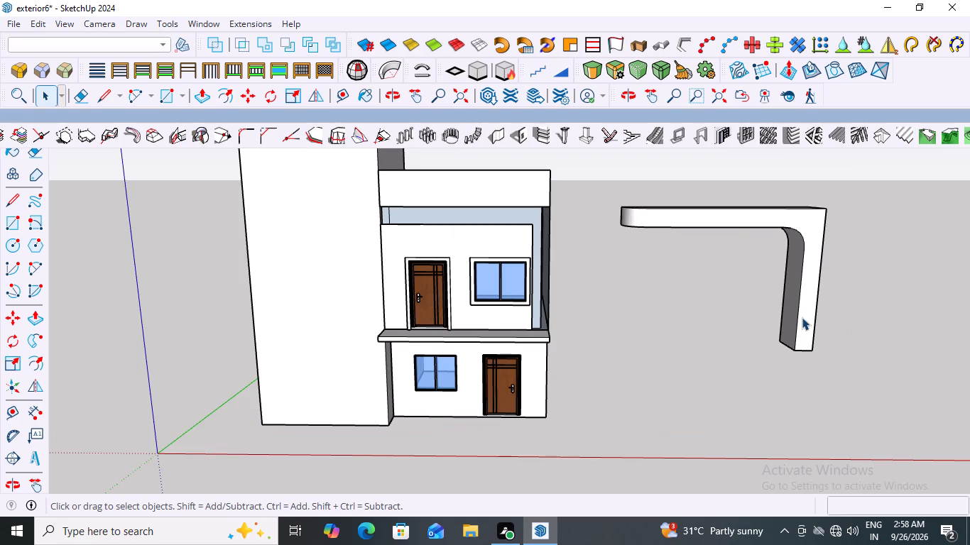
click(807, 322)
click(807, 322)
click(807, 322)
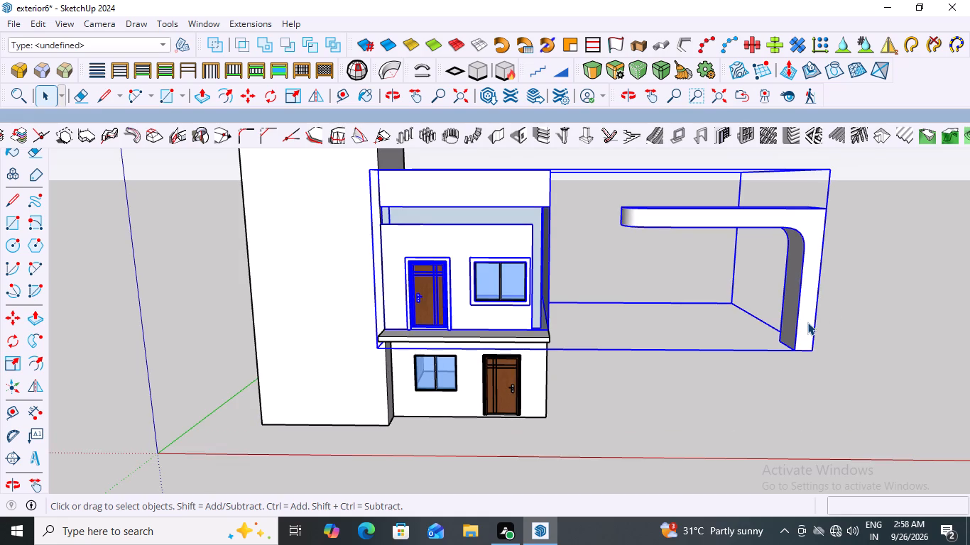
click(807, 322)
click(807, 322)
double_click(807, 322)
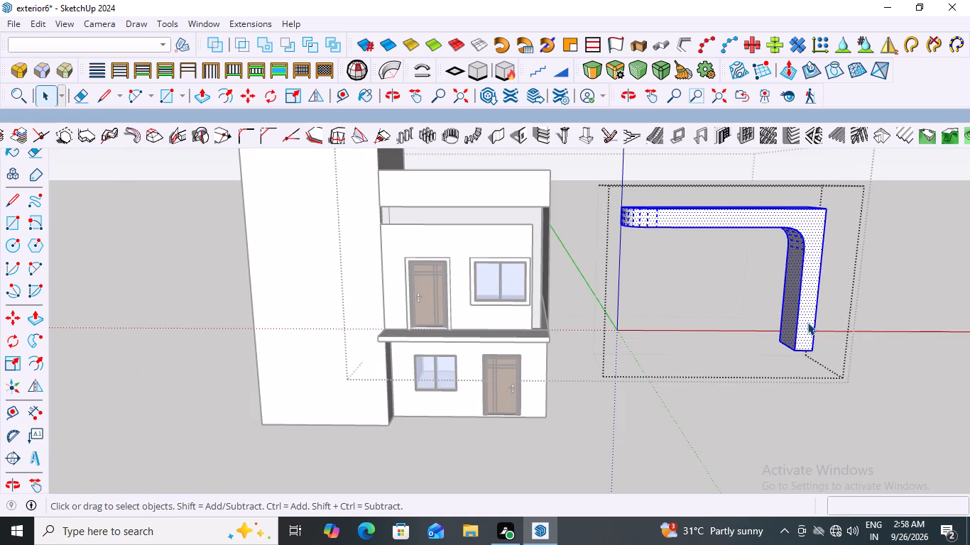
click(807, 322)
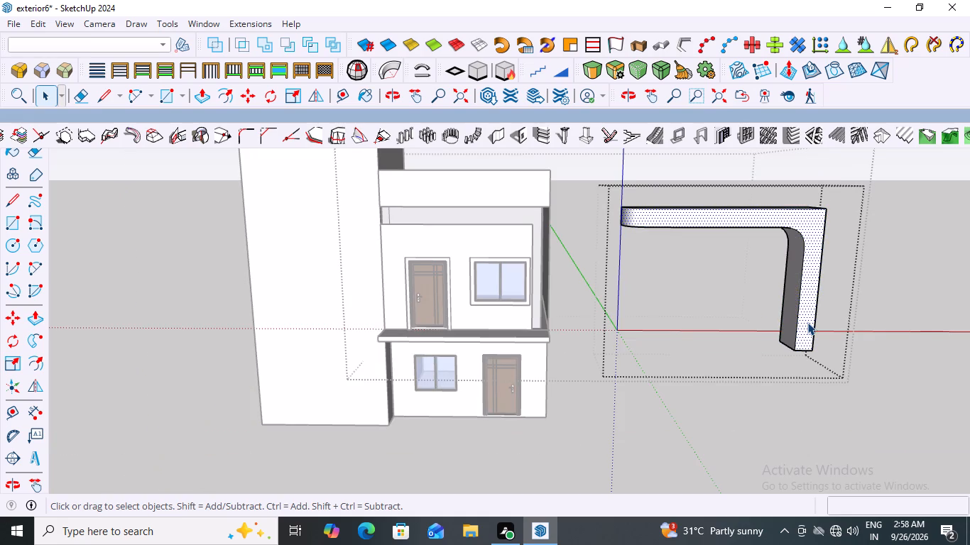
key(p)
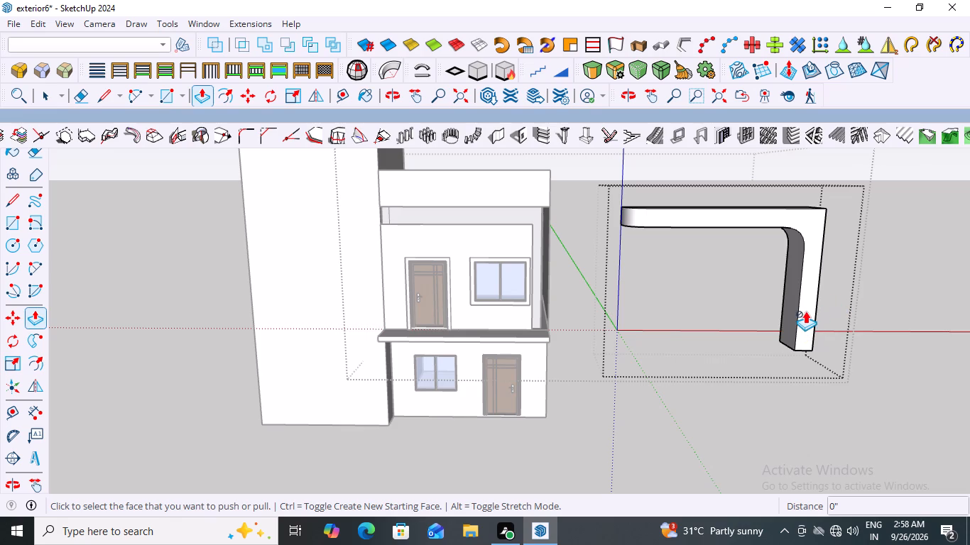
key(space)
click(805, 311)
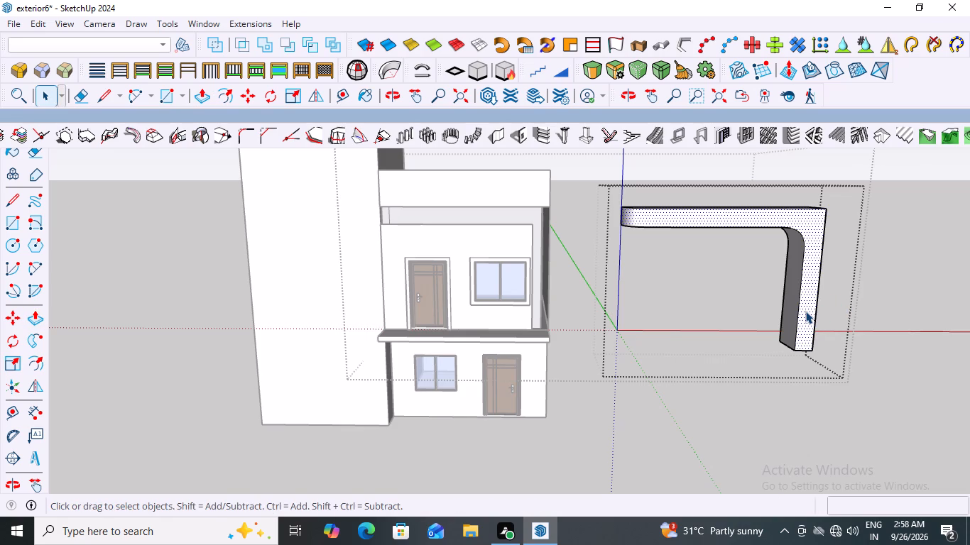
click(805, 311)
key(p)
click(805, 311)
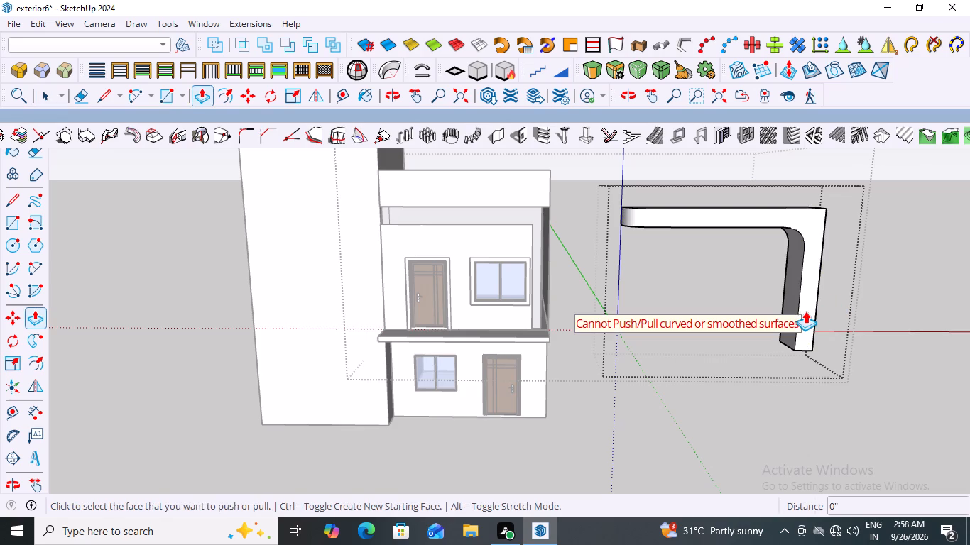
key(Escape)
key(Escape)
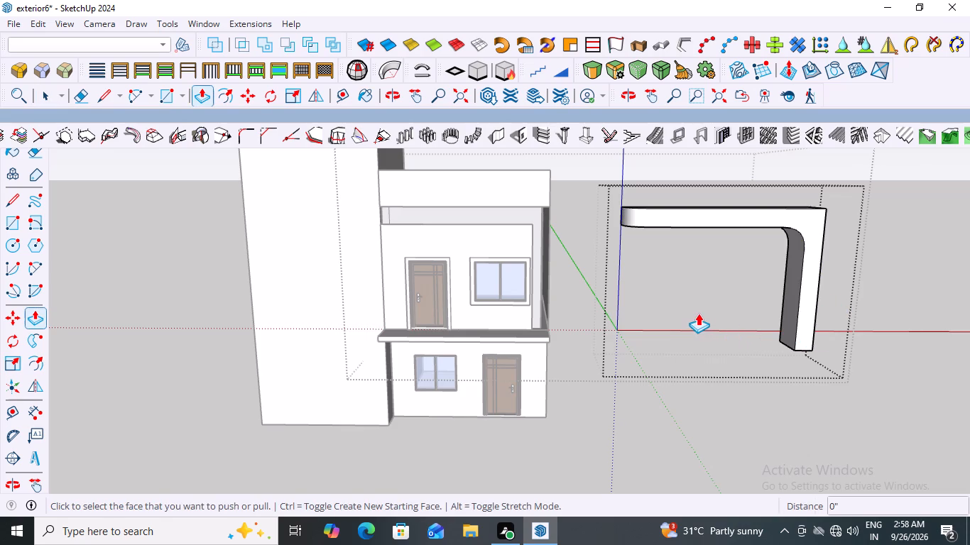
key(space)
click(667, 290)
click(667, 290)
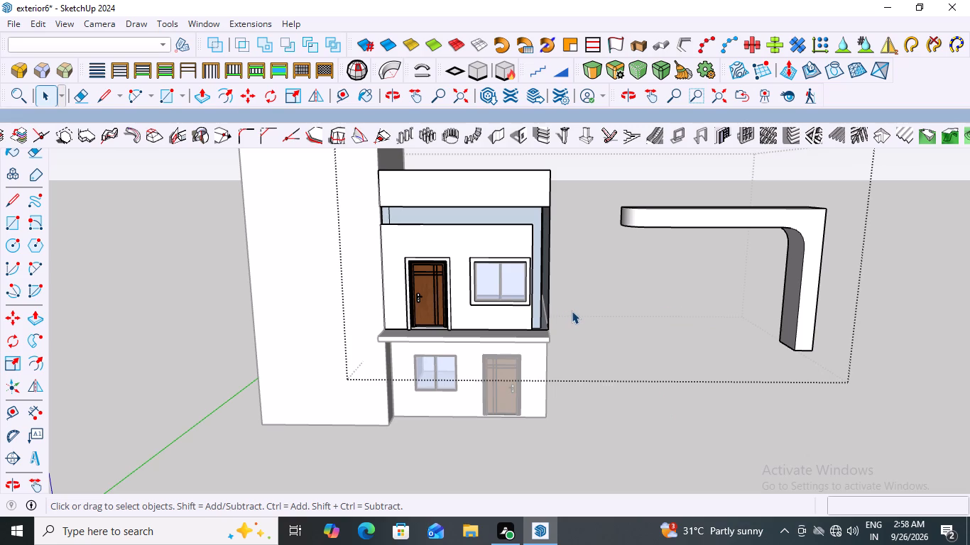
Undo the latest balcony slab pull and the lengthening of the canopy frame's vertical leg.
scroll(517, 328, up, 2)
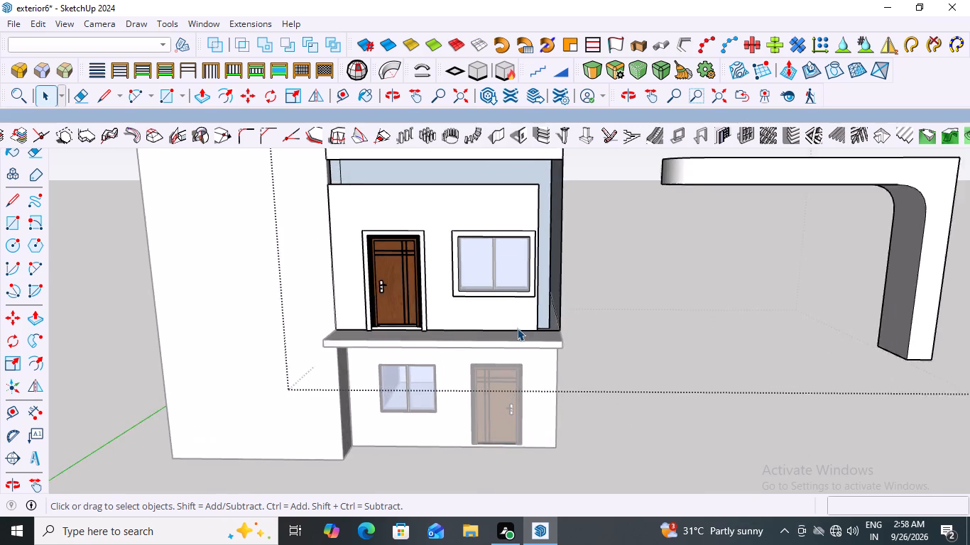
scroll(517, 328, up, 2)
scroll(558, 324, down, 2)
middle_drag(637, 324, 528, 390)
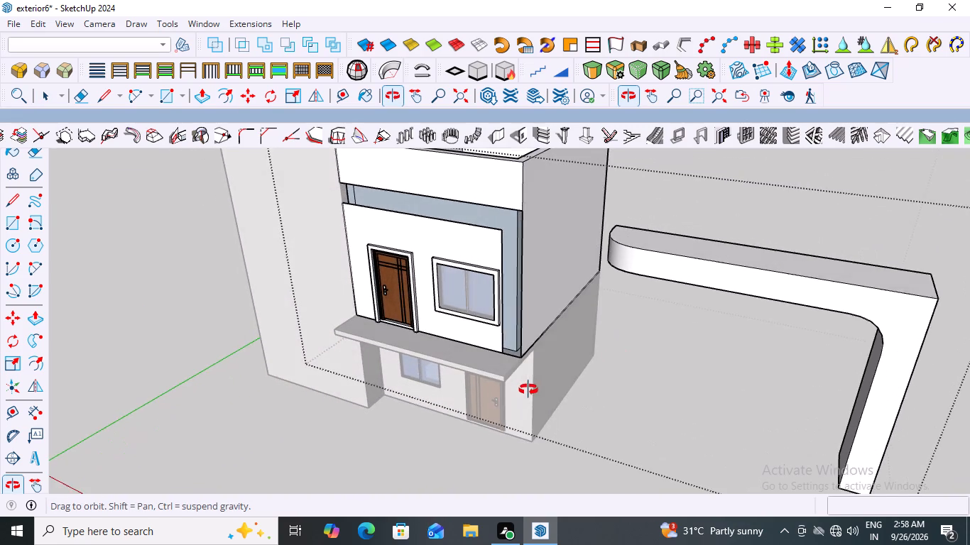
middle_drag(528, 390, 569, 393)
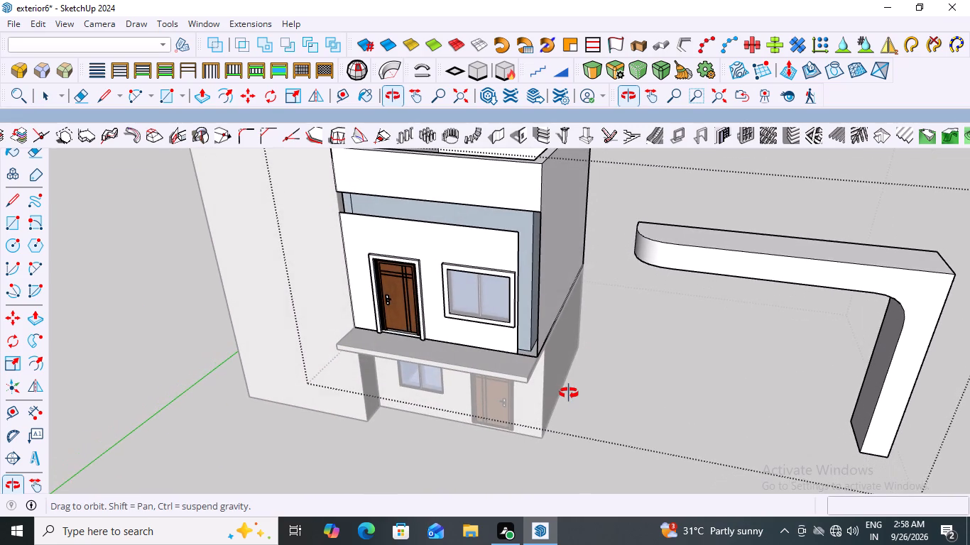
middle_drag(569, 393, 622, 385)
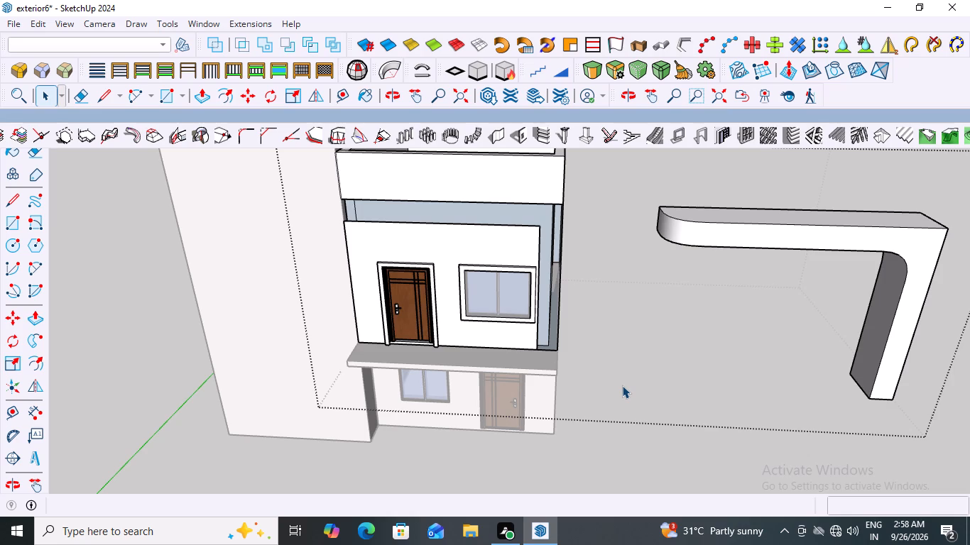
middle_drag(641, 373, 717, 326)
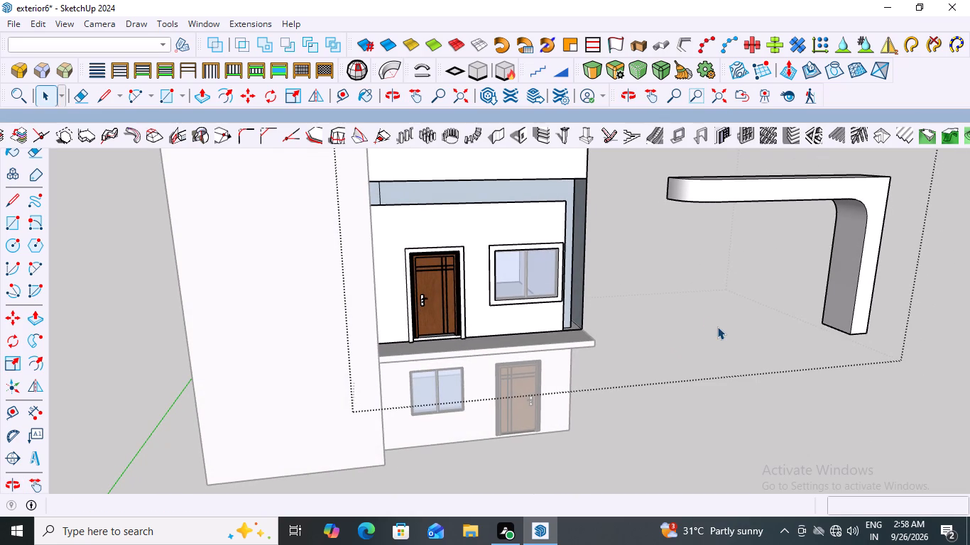
key(space)
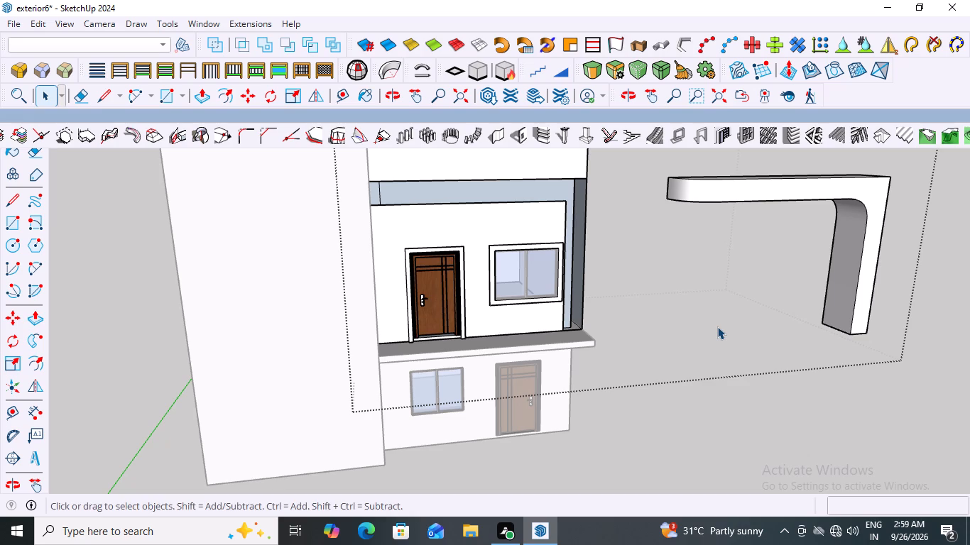
key(ctrl+z)
key(ctrl+z)
key(ctrl+z)
key(ctrl+z)
key(ctrl+z)
key(ctrl+z)
key(ctrl+z)
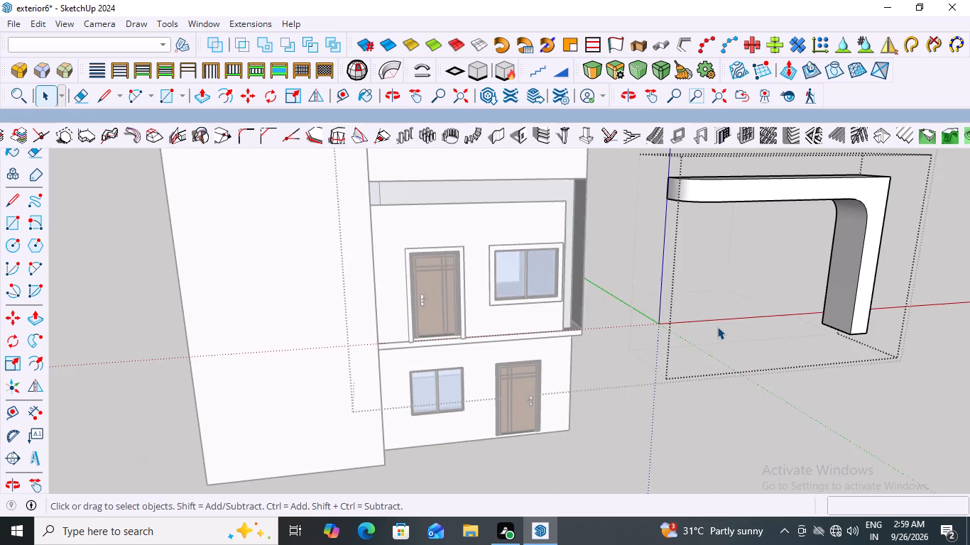
key(ctrl+z)
key(ctrl+z)
key(ctrl+z)
key(ctrl+z)
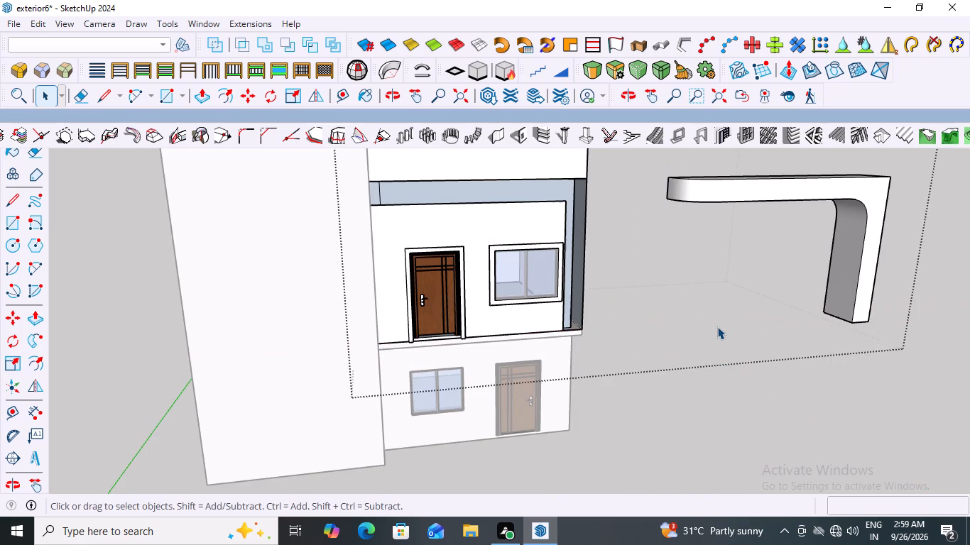
Undo back to the extended balcony slab with the canopy frame seated on the upper storey's front.
key(ctrl+z)
key(ctrl+z)
key(ctrl+z)
key(ctrl+z)
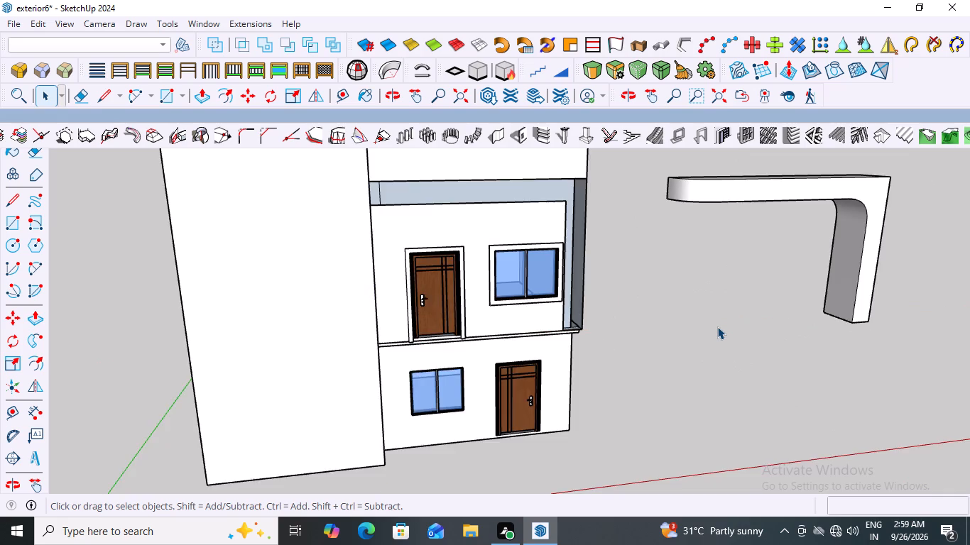
key(ctrl+z)
key(ctrl+z)
key(ctrl+z)
key(ctrl+z)
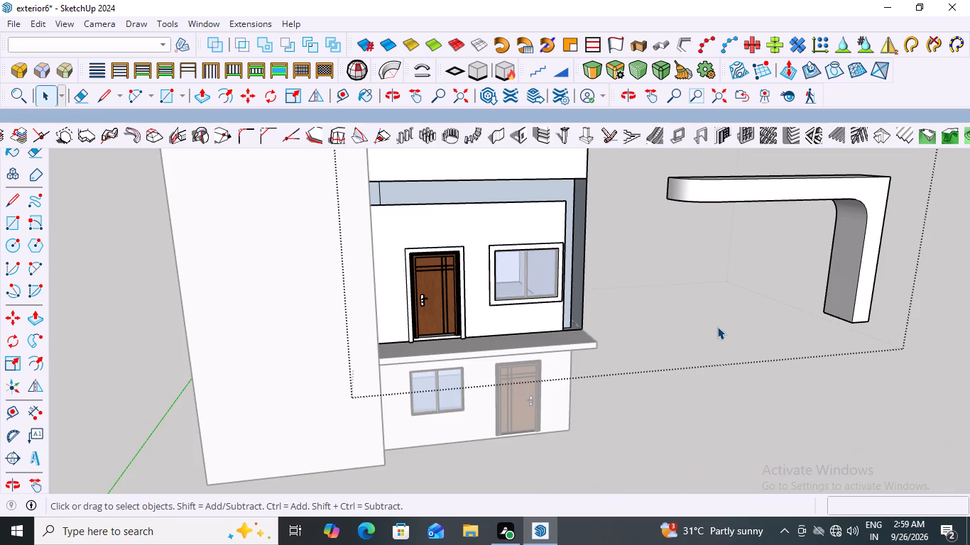
key(z)
key(ctrl+z)
key(ctrl+z)
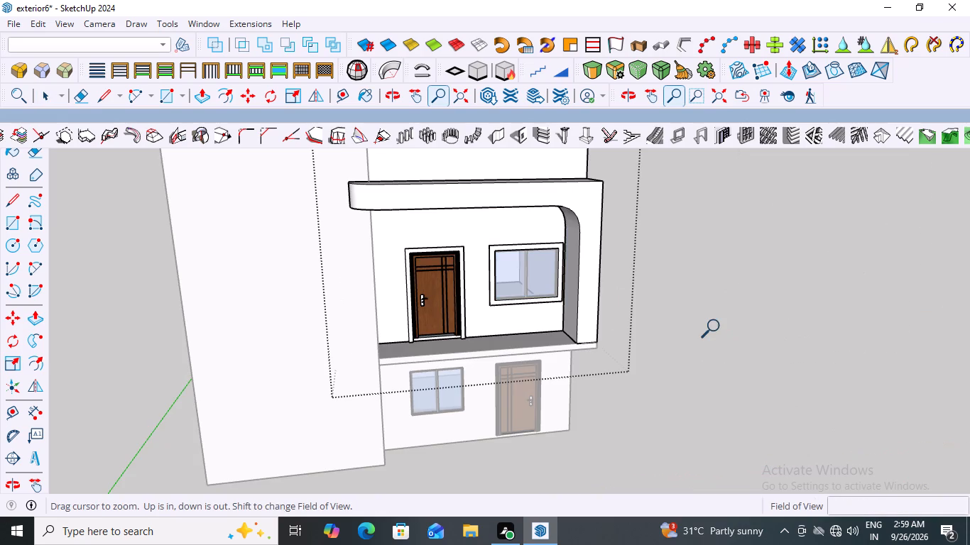
Undo the rounding of the canopy frame's inner corner between top bar and leg, back to a square corner.
key(ctrl+z)
key(ctrl+z)
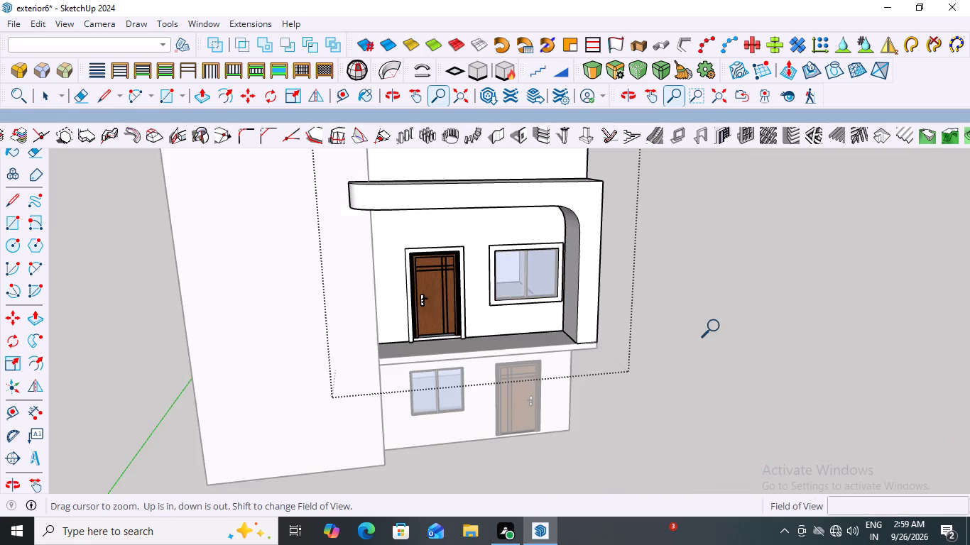
key(ctrl+z)
key(ctrl+z)
key(ctrl+z)
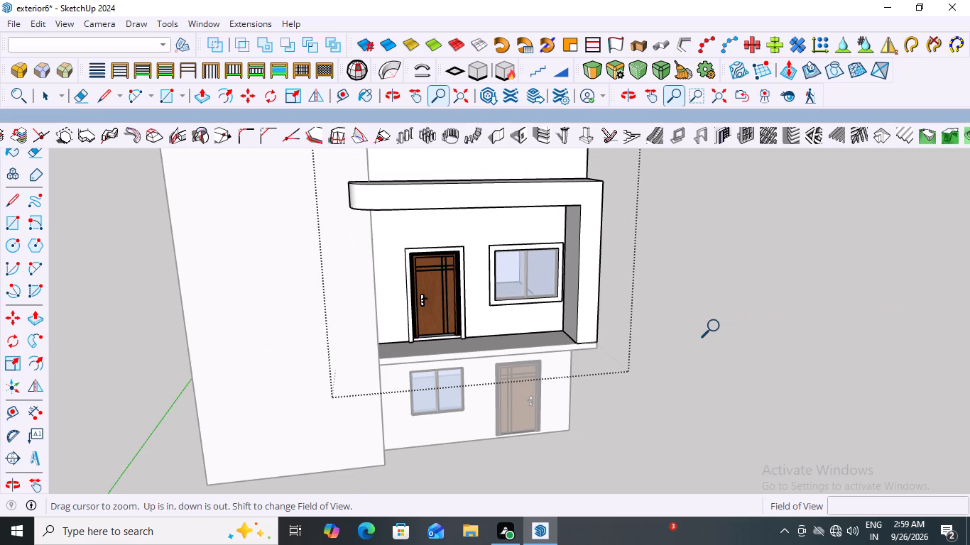
key(ctrl+z)
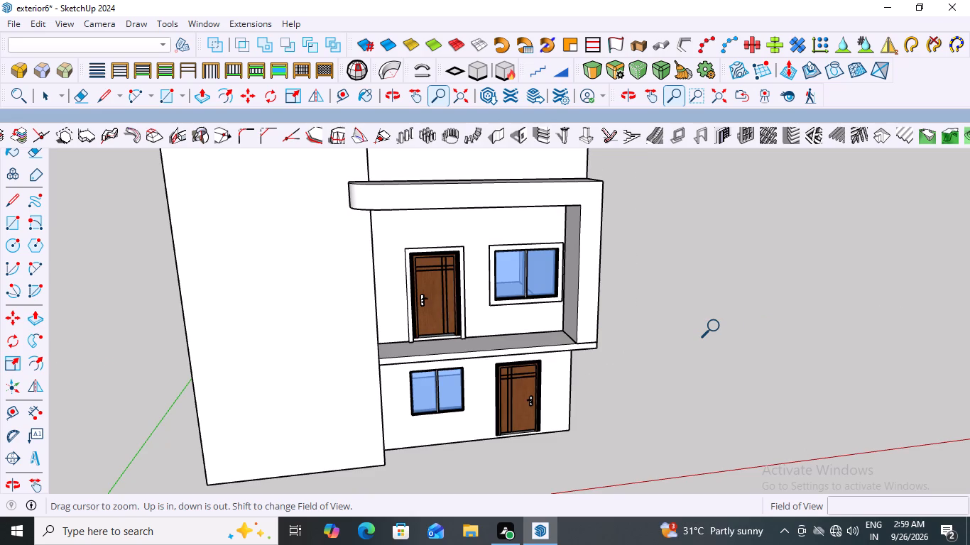
Undo the rounding of the canopy top bar's free end beside the tall tower block, back to a square end.
scroll(680, 387, down, 4)
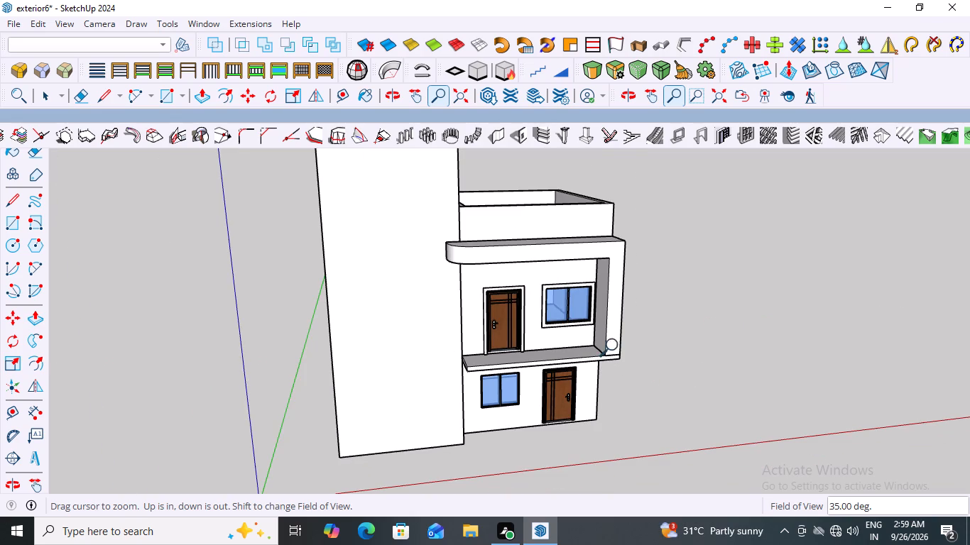
scroll(709, 335, down, 1)
middle_drag(709, 335, 535, 346)
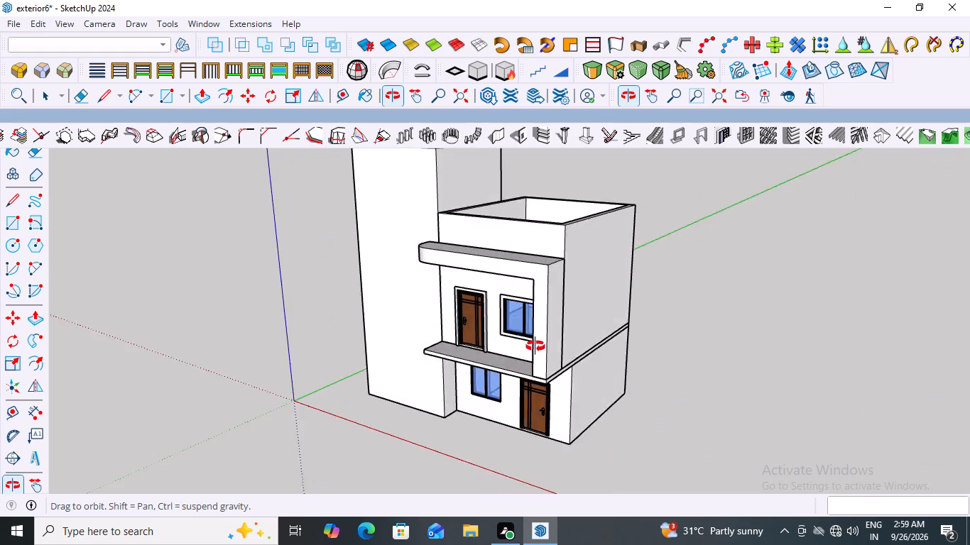
middle_drag(535, 346, 649, 292)
scroll(668, 355, up, 2)
key(ctrl+z)
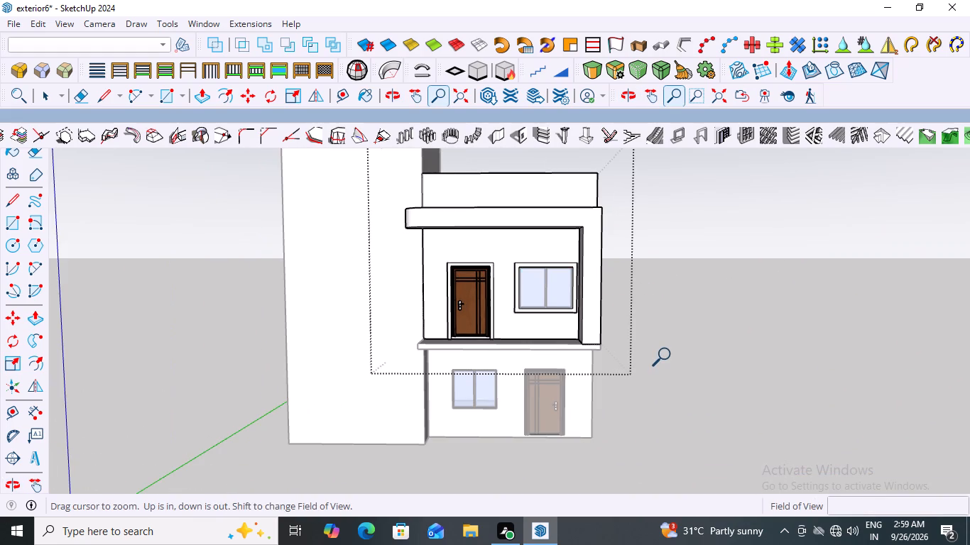
key(ctrl+z)
key(ctrl+z)
key(ctrl+z)
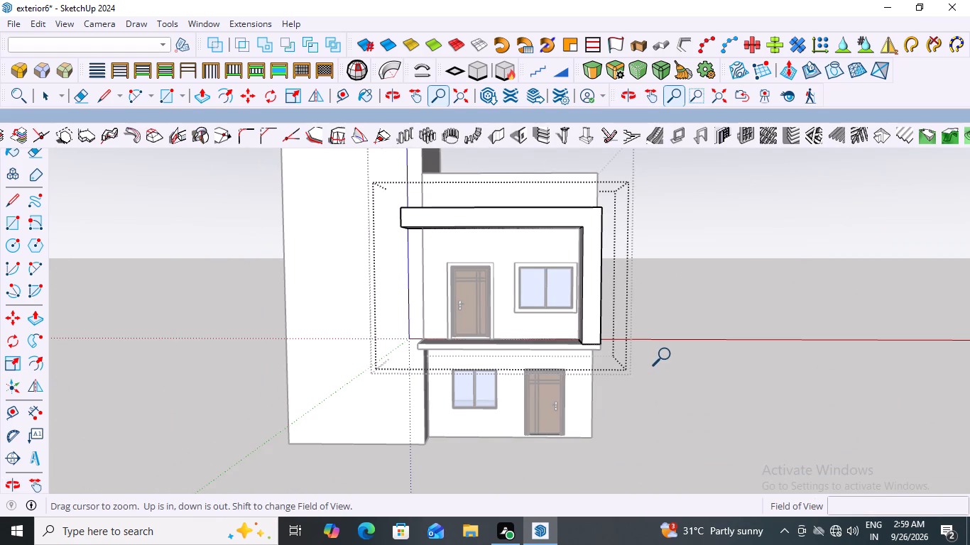
Undo the canopy frame's extrusion, back to the flat outline on the upper storey's front wall.
key(ctrl+z)
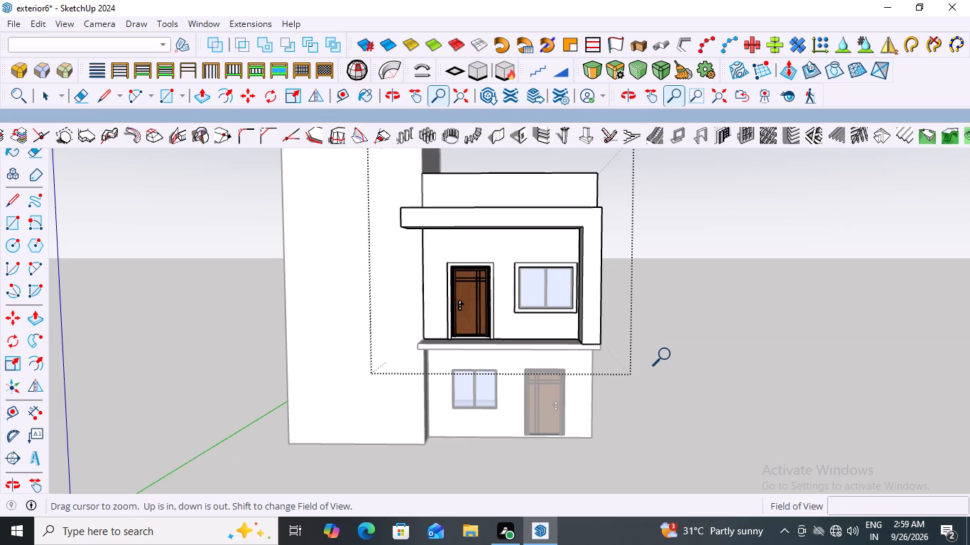
key(ctrl+z)
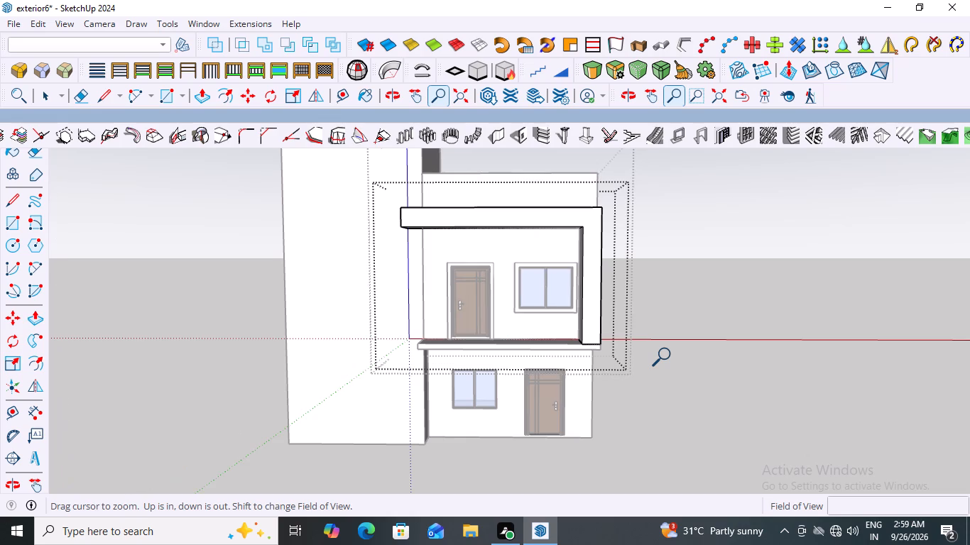
key(ctrl+z)
key(ctrl+z)
key(ctrl+z)
key(ctrl+z)
key(ctrl+z)
key(ctrl+z)
key(ctrl+z)
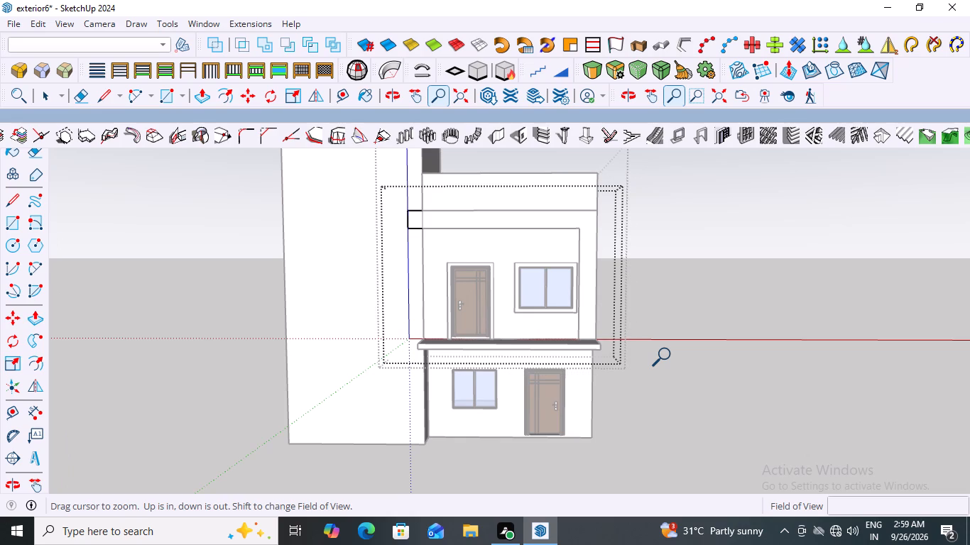
key(ctrl+z)
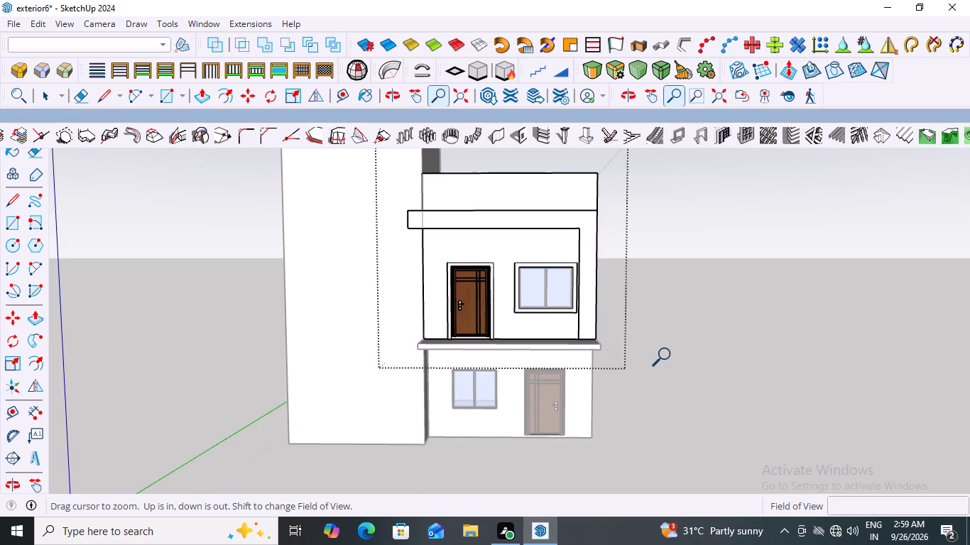
key(ctrl+z)
key(ctrl+z)
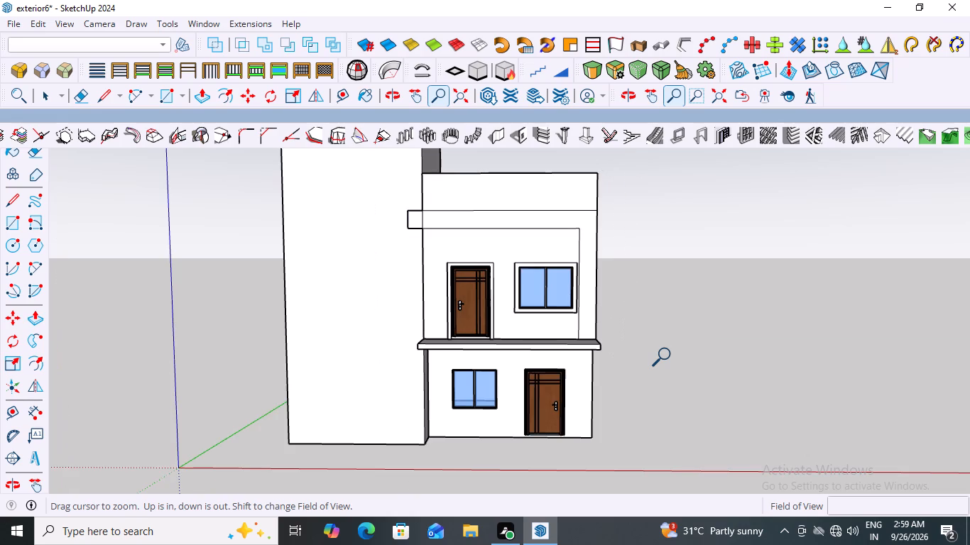
Undo the deletion of the balcony railing so the posts and handrail are back on the slab.
key(ctrl+z)
key(ctrl+z)
key(ctrl+z)
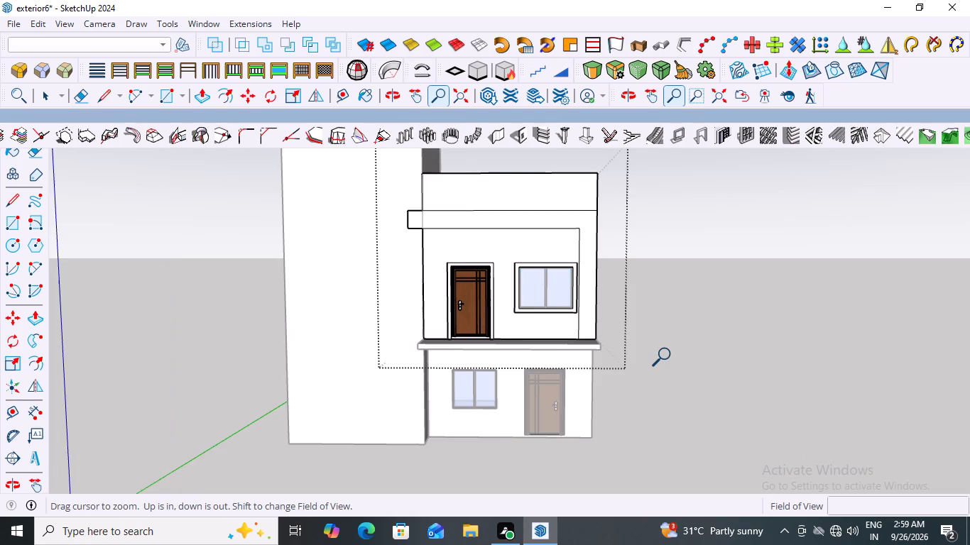
key(ctrl+z)
key(ctrl+z)
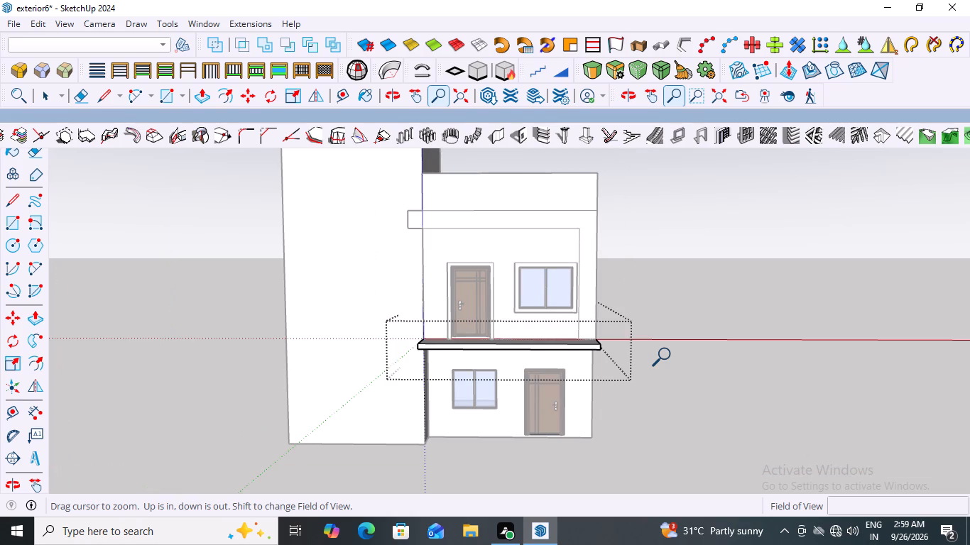
key(ctrl+z)
key(ctrl+z)
key(ctrl+z)
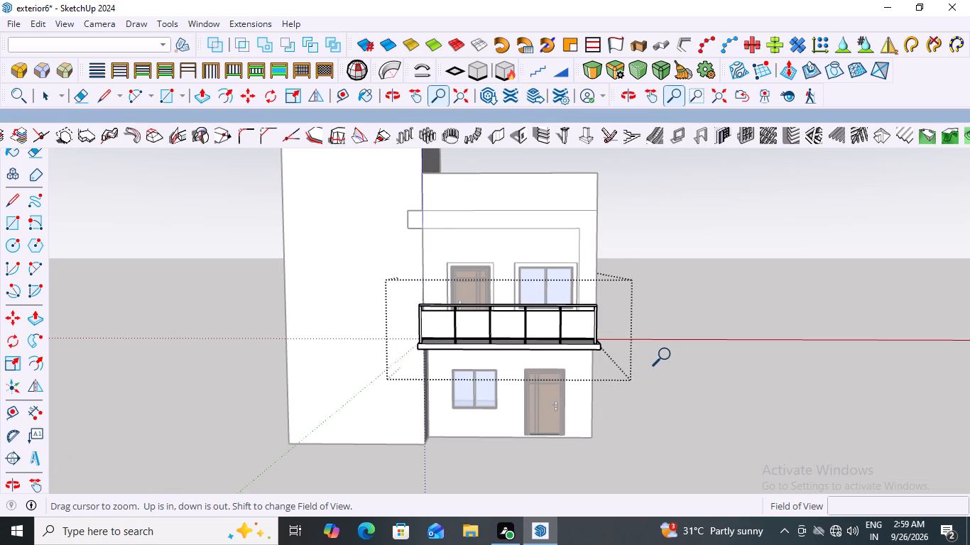
key(ctrl+z)
key(ctrl+z)
key(ctrl+z)
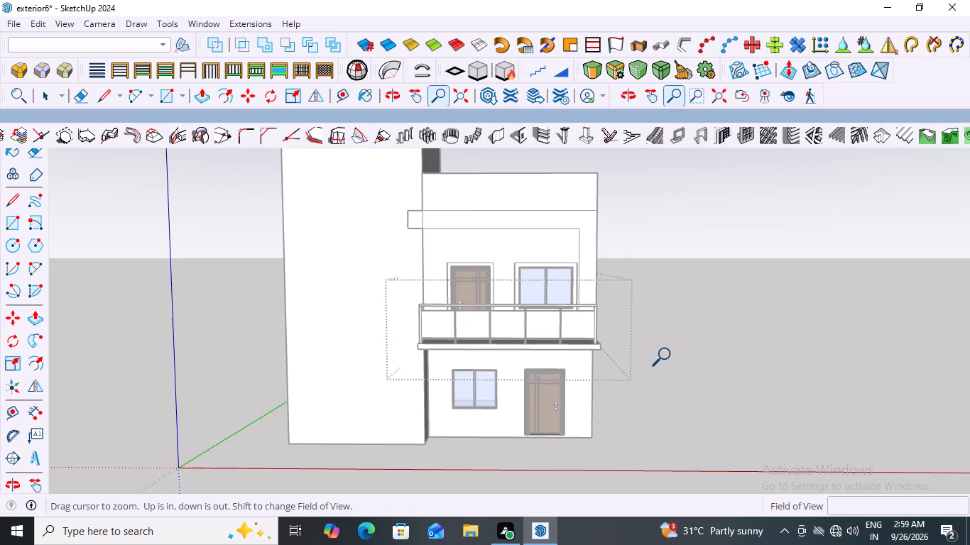
key(ctrl+z)
key(ctrl+z)
key(ctrl+z)
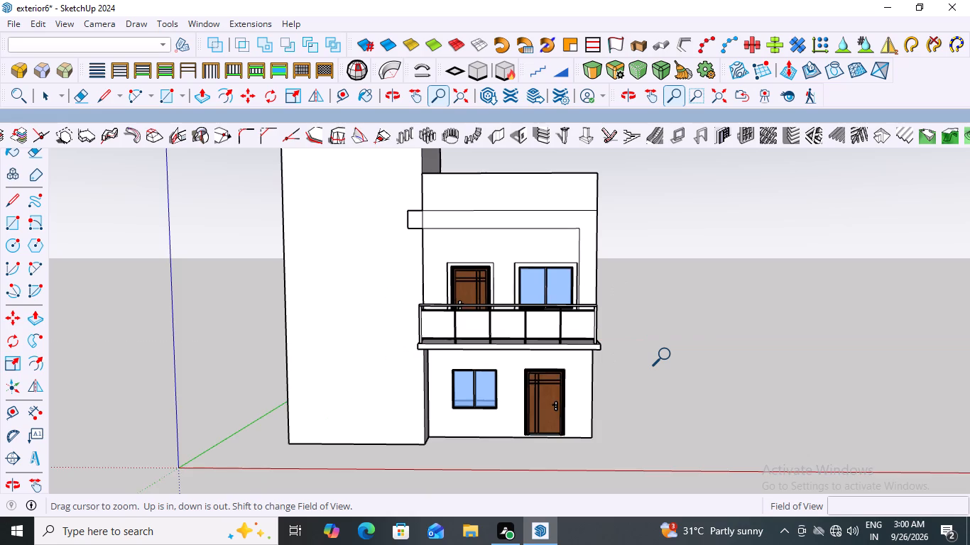
Undo the canopy outline edits back to a single horizontal rectangle on the upper storey's front wall, and leave the wall group.
key(ctrl+z)
key(ctrl+z)
key(ctrl+z)
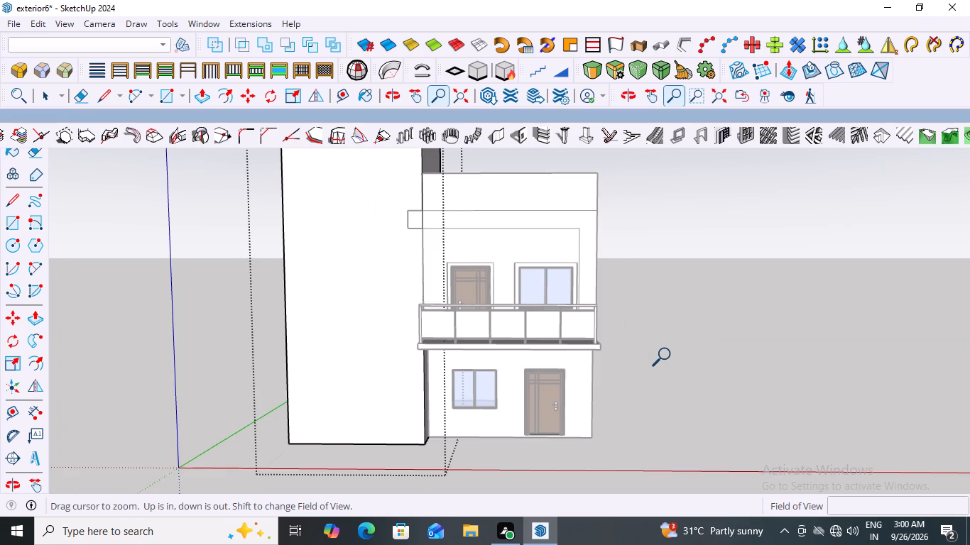
key(ctrl+z)
key(ctrl+z)
key(ctrl+z)
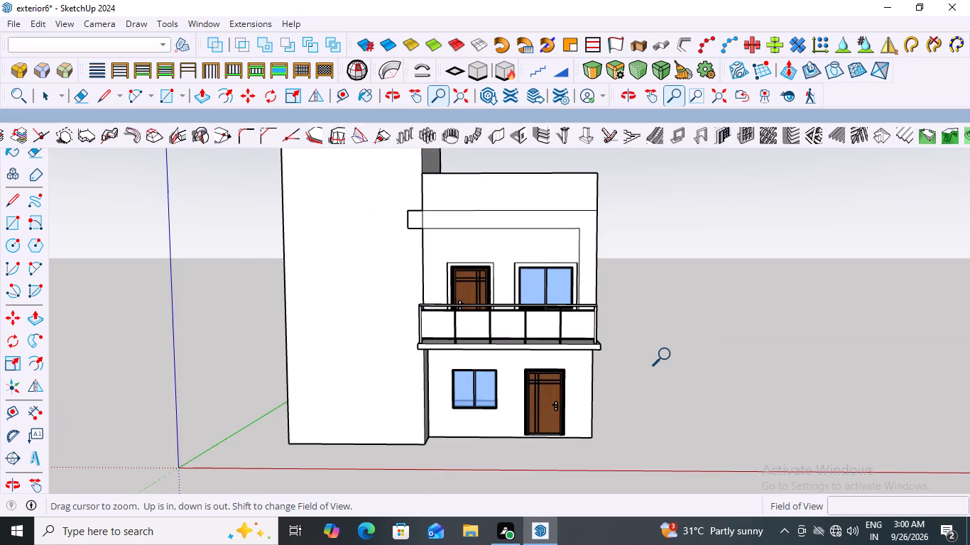
key(ctrl+z)
key(ctrl+z)
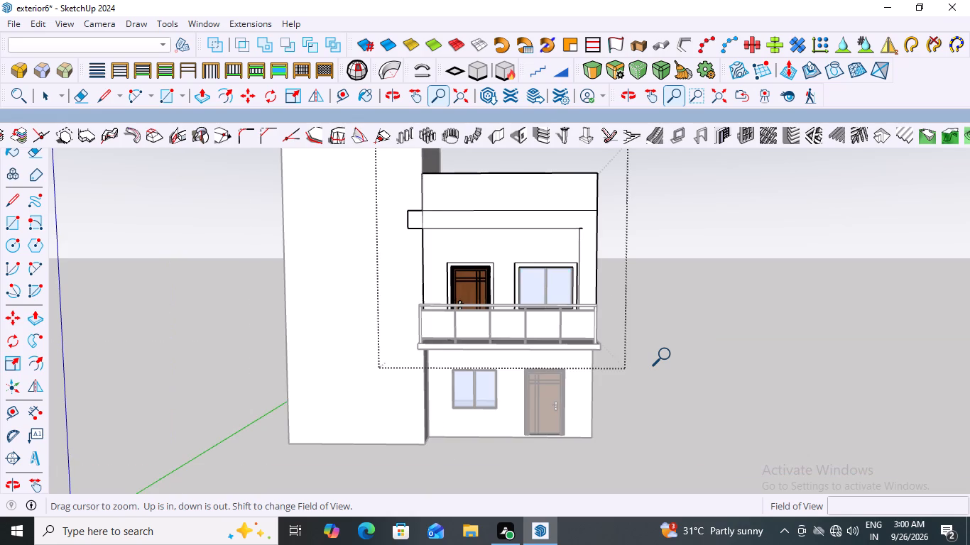
key(ctrl+z)
key(ctrl+z)
key(ctrl+z)
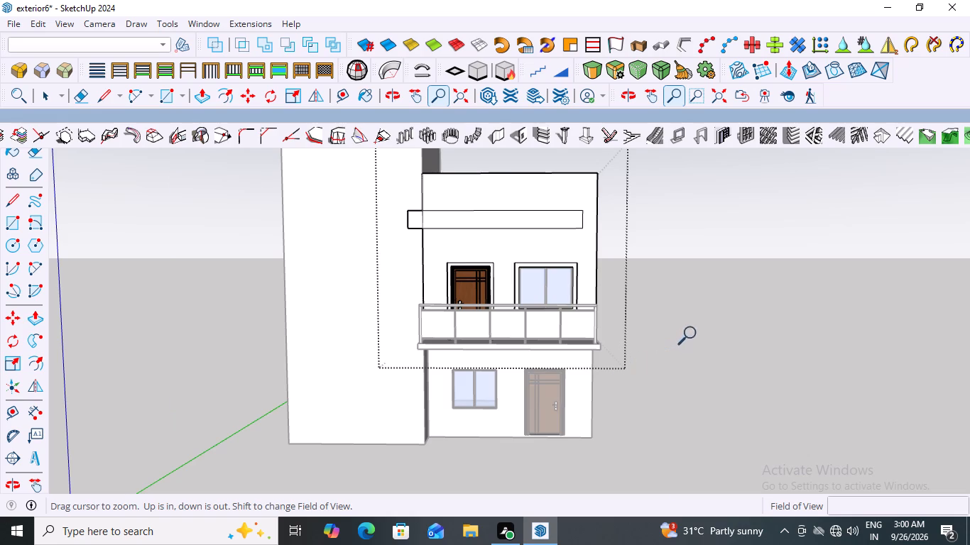
key(space)
double_click(692, 289)
Delete the balcony railing's posts, upper and lower rails and handrail inside the balcony group.
middle_drag(644, 329, 528, 376)
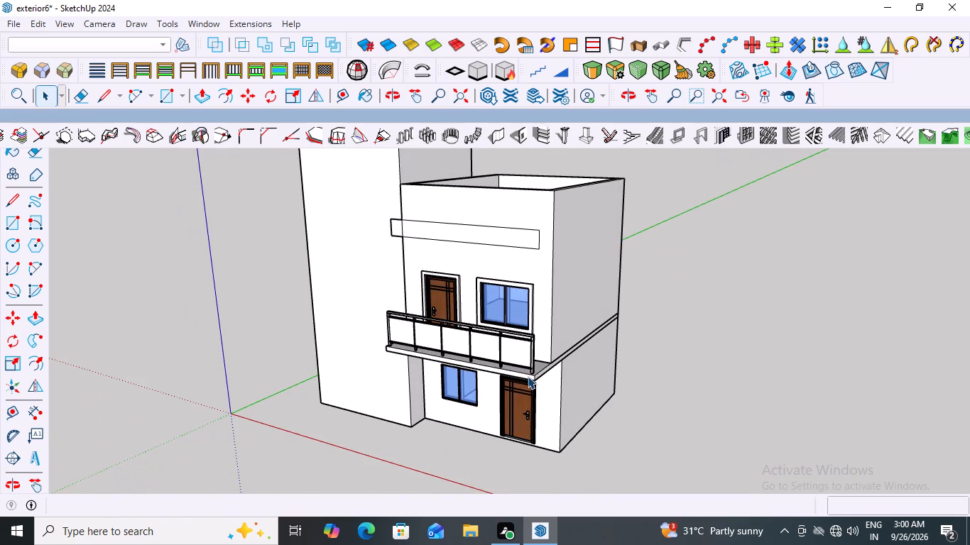
scroll(528, 376, up, 5)
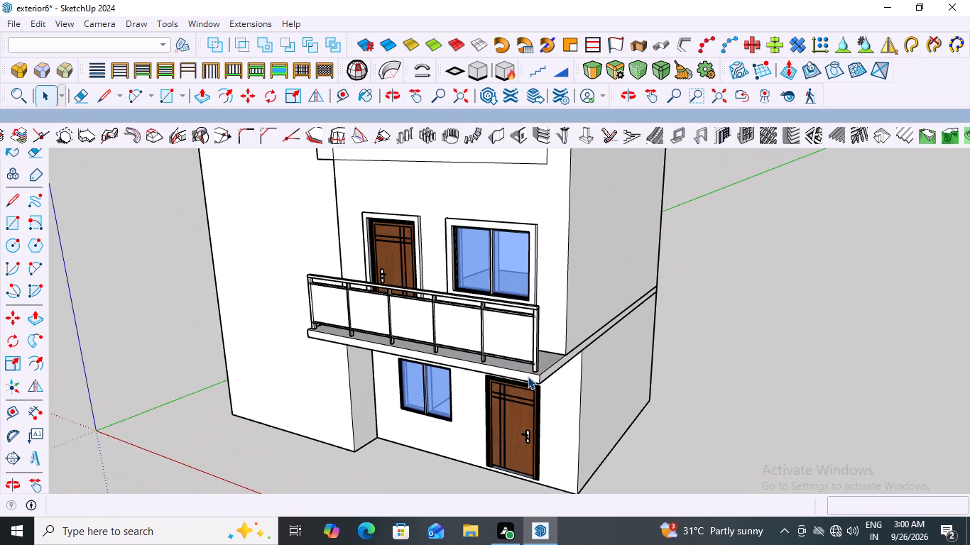
click(535, 346)
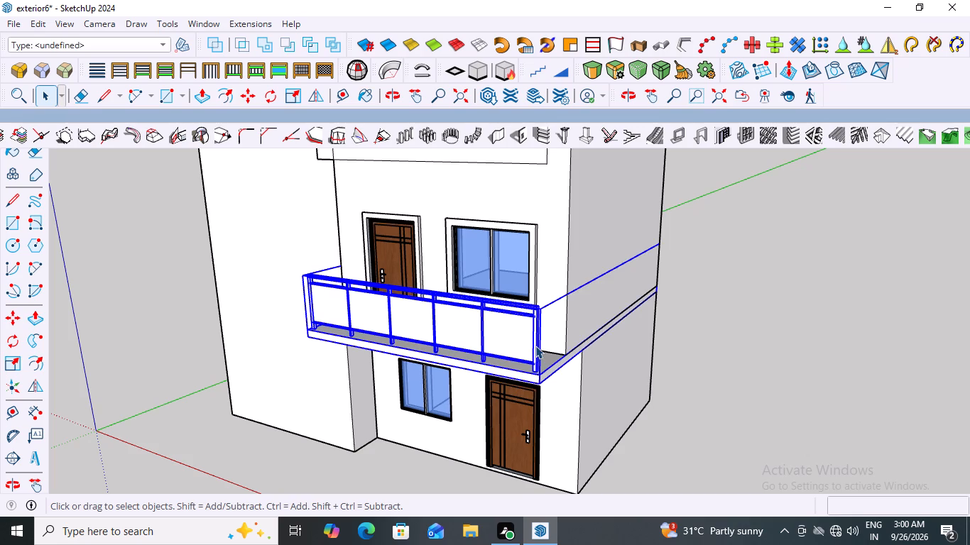
double_click(535, 346)
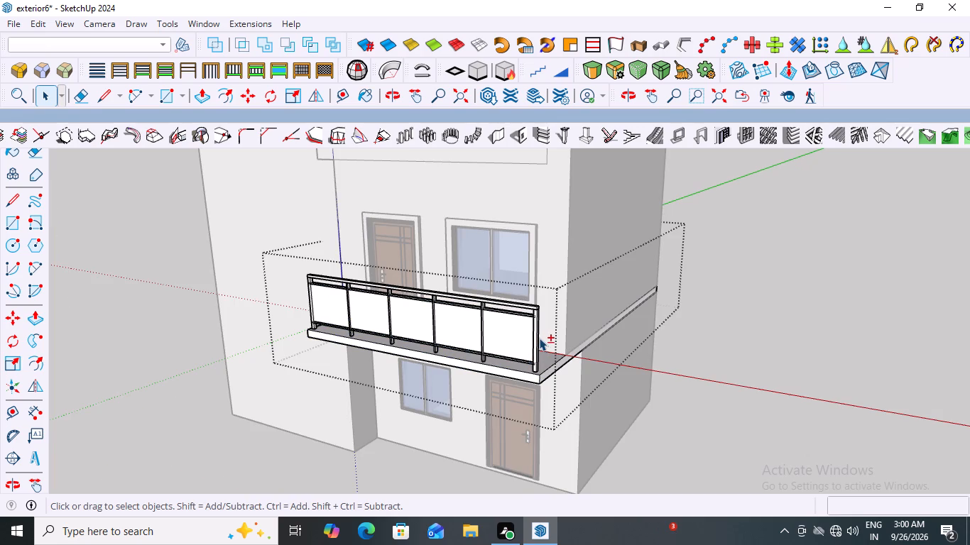
click(533, 336)
click(500, 331)
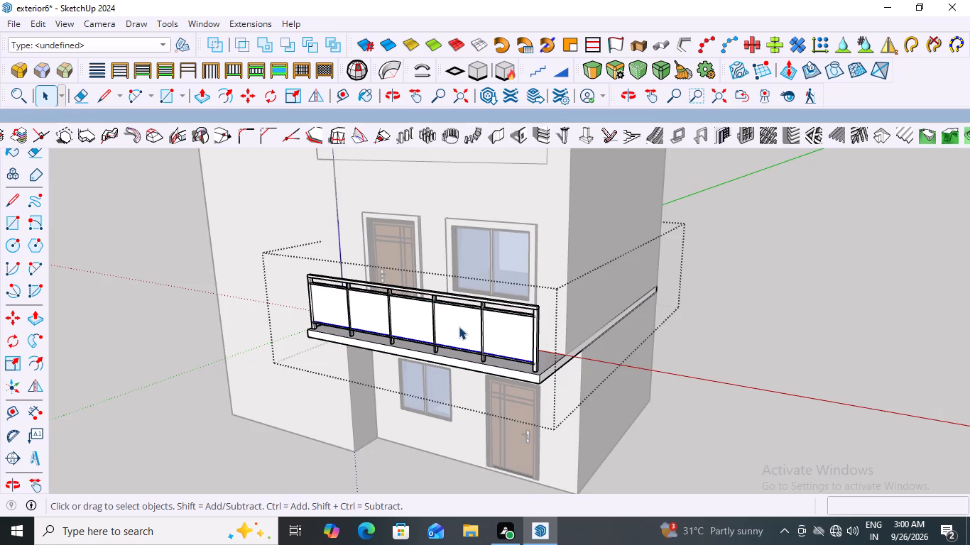
shift+click(428, 299)
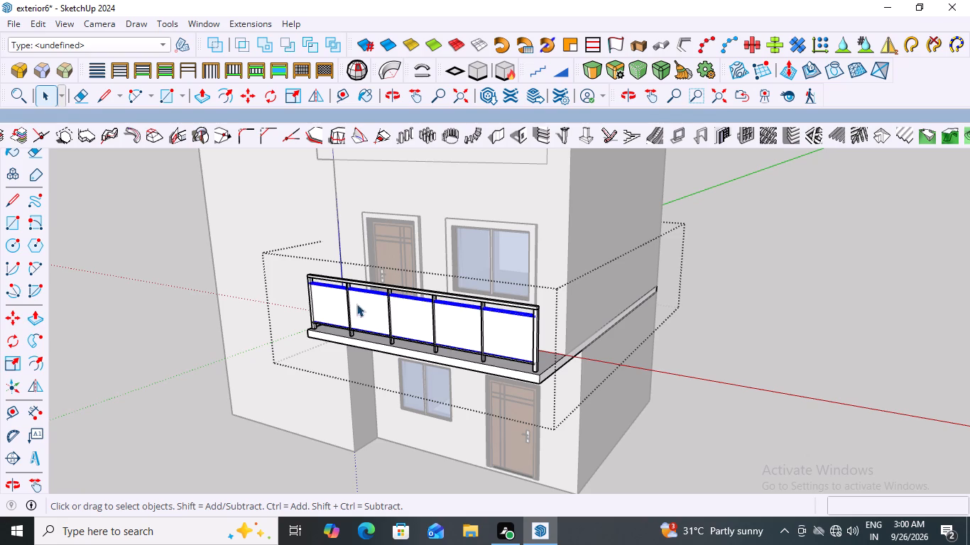
shift+click(310, 303)
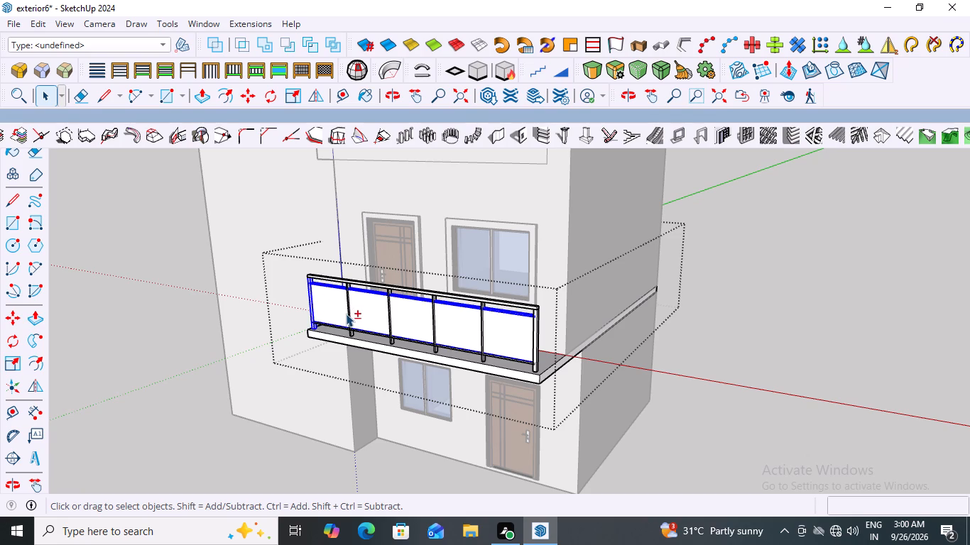
shift+click(346, 314)
shift+click(390, 323)
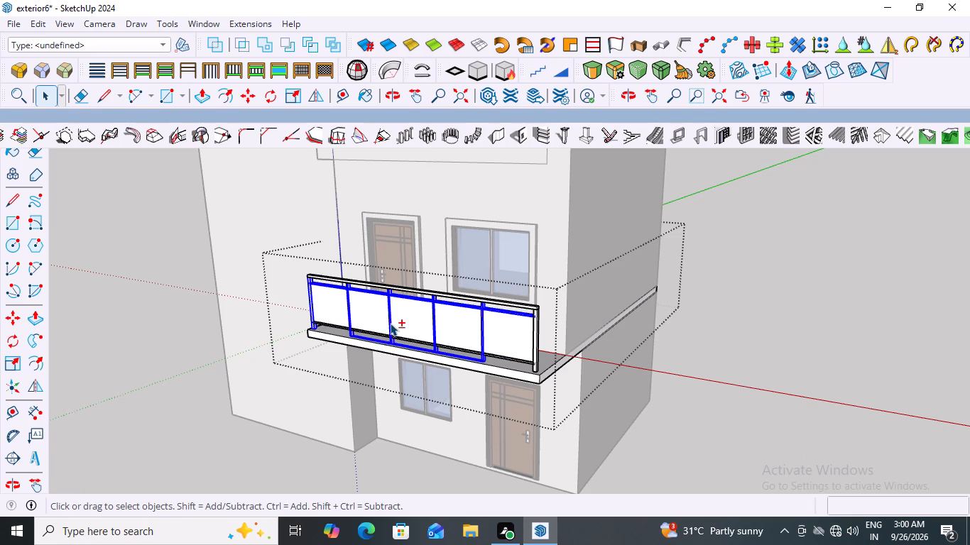
shift+click(337, 327)
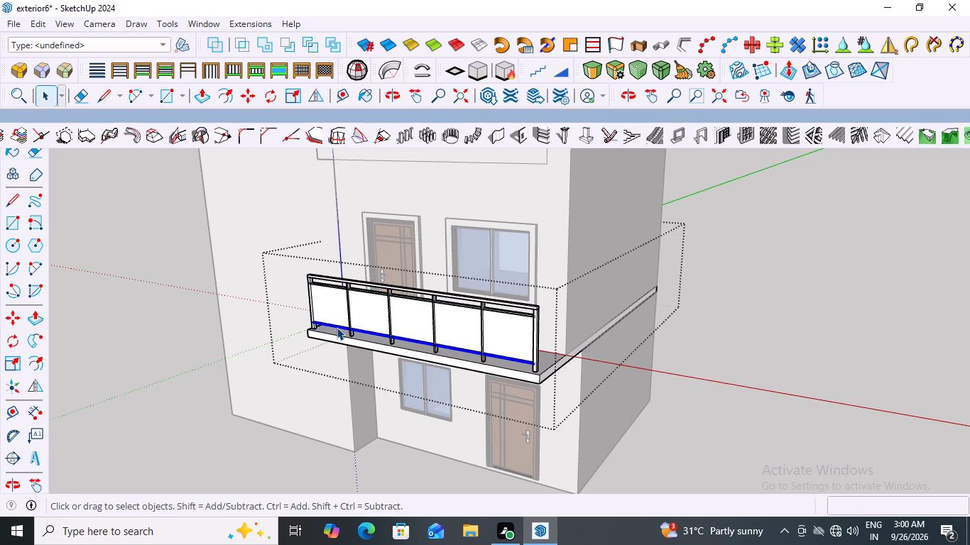
shift+click(358, 291)
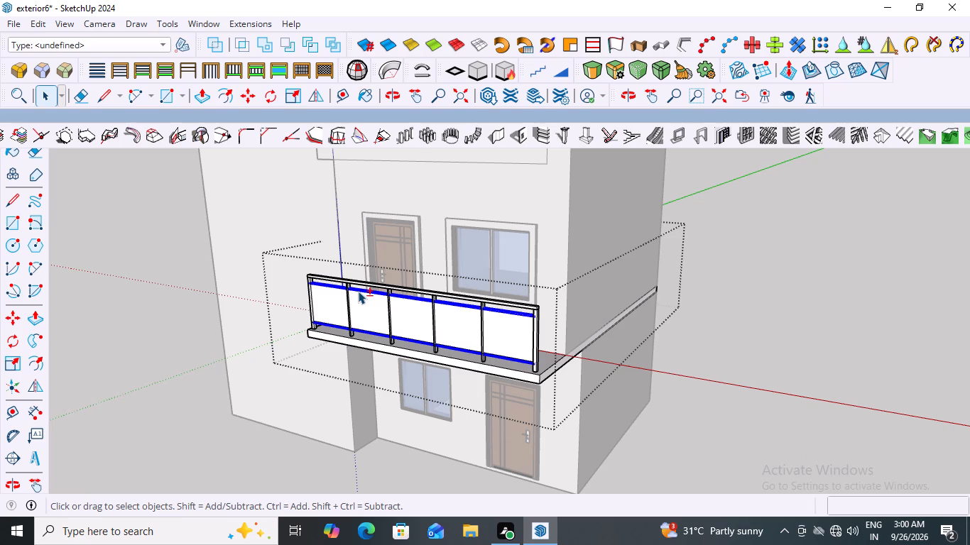
shift+click(347, 302)
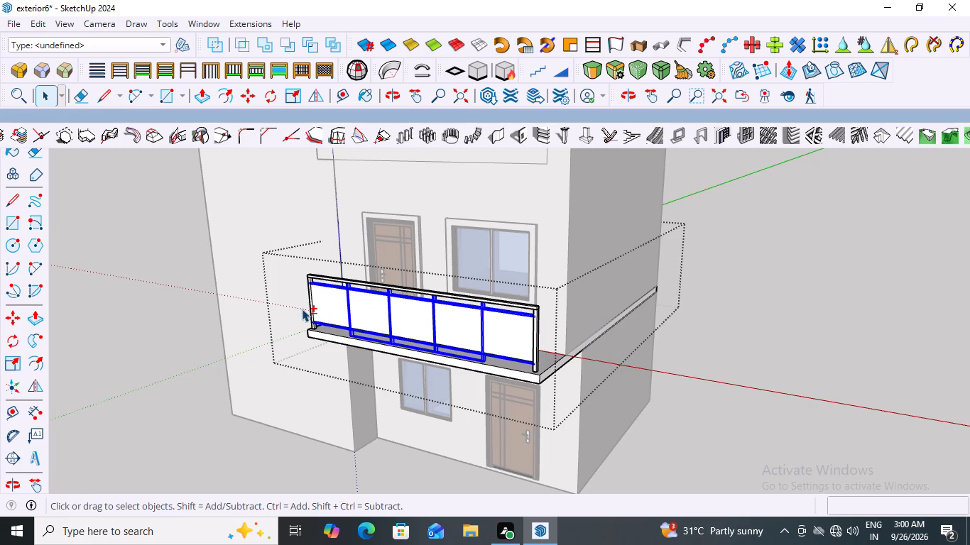
shift+click(310, 308)
shift+click(534, 355)
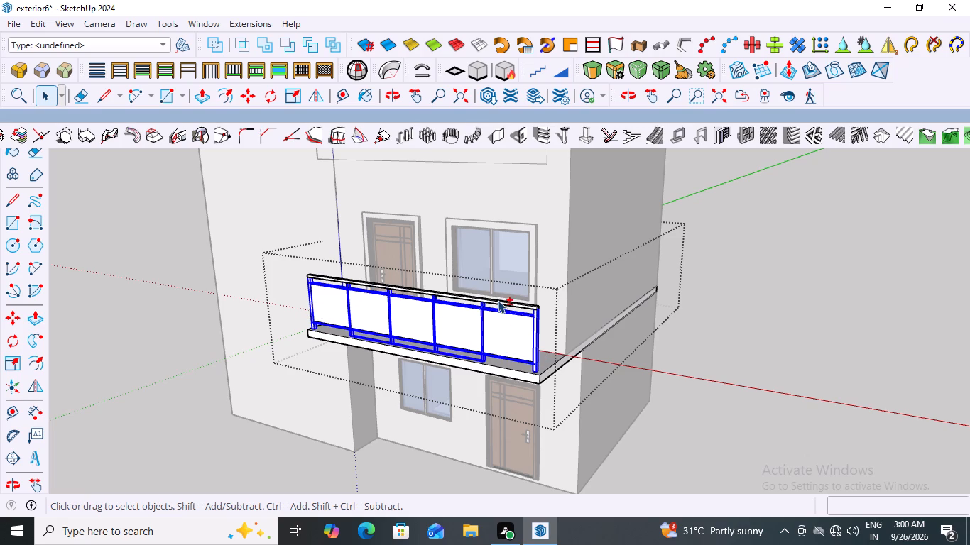
shift+click(498, 300)
key(Delete)
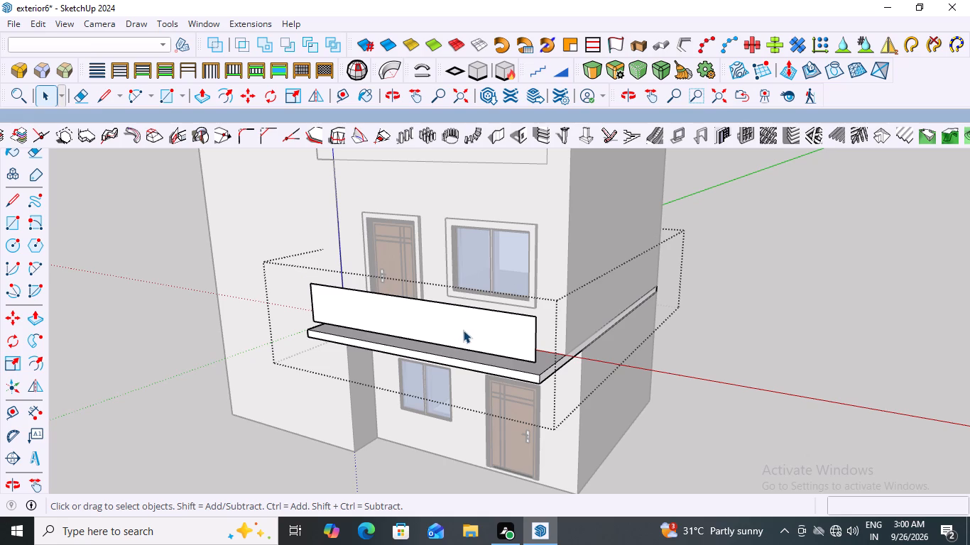
Delete the remaining flat railing panel above the balcony slab and leave the balcony group.
click(463, 330)
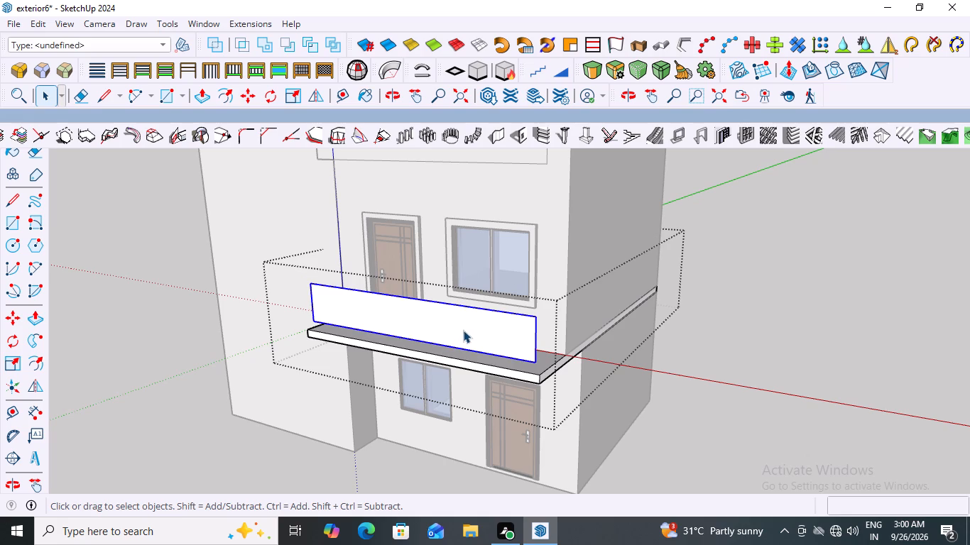
key(Delete)
click(721, 275)
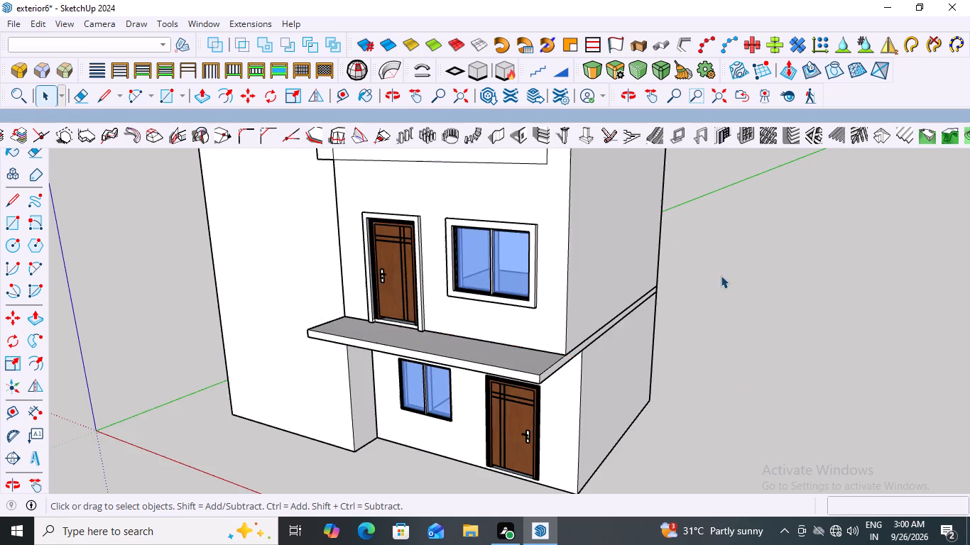
Push the balcony slab's front face back 3' 5 5/8" to the upper storey's front wall corner, then leave the group.
middle_drag(564, 347, 704, 349)
scroll(574, 302, down, 2)
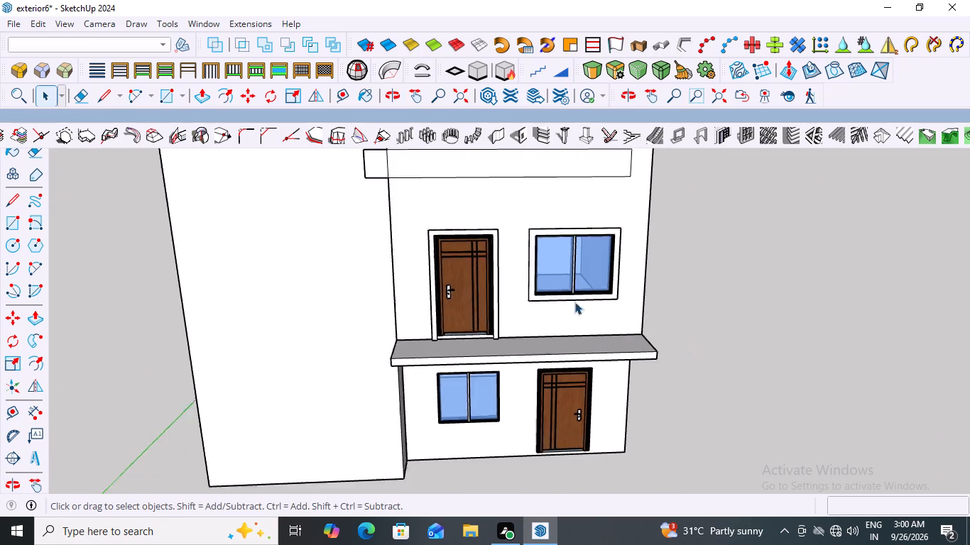
scroll(574, 302, down, 3)
scroll(643, 250, up, 5)
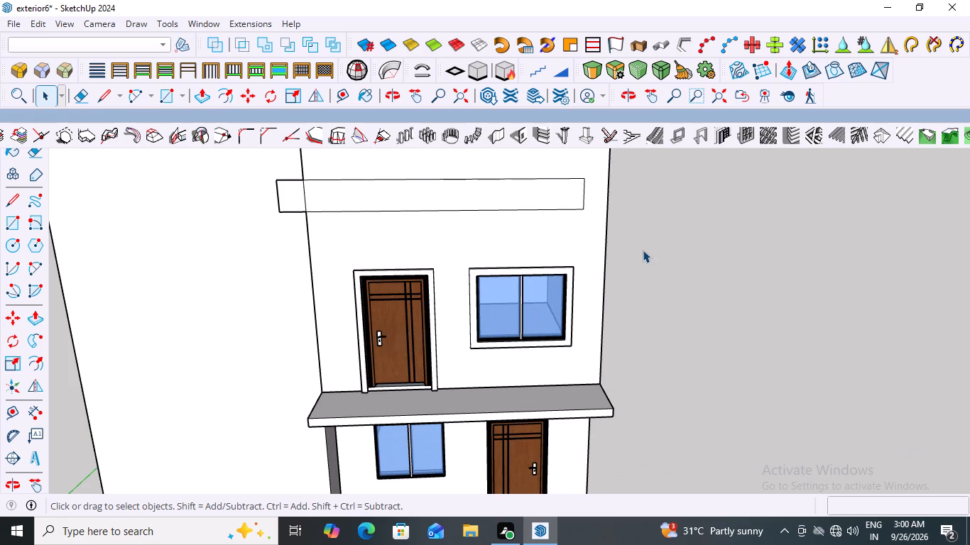
middle_drag(654, 299, 413, 240)
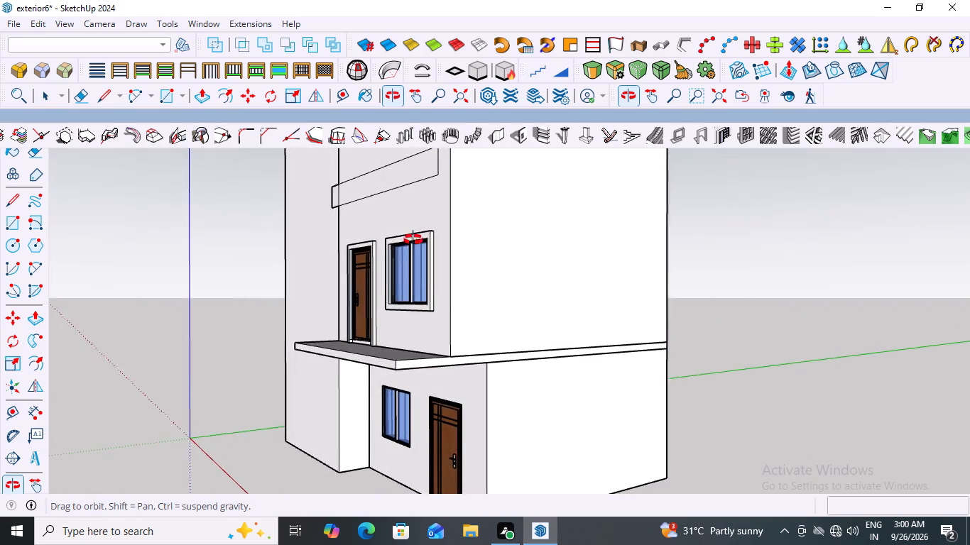
middle_drag(413, 240, 420, 258)
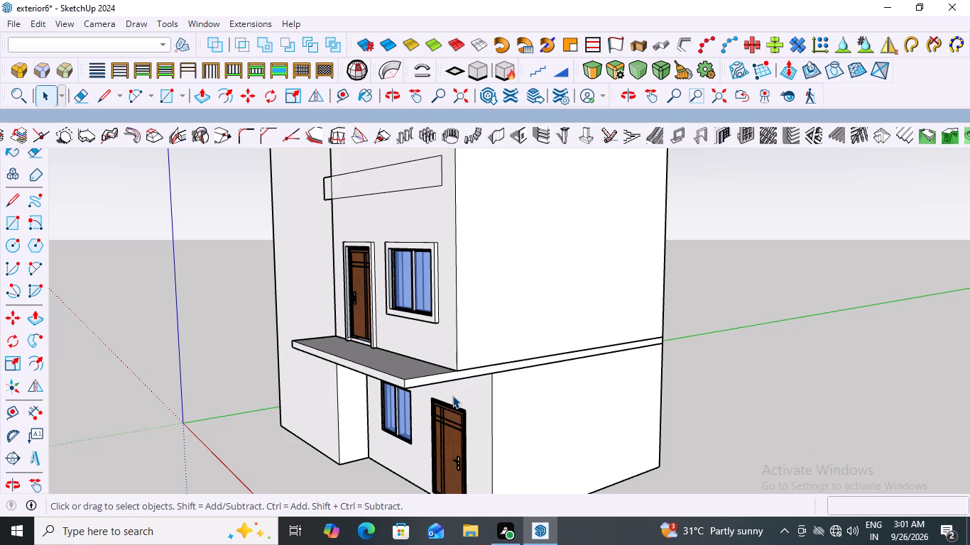
middle_drag(457, 390, 601, 314)
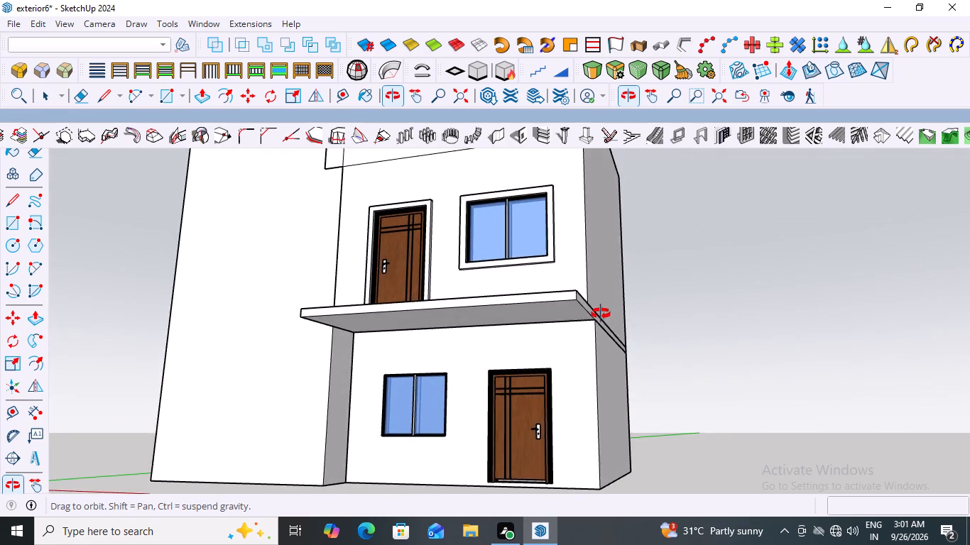
middle_drag(601, 314, 603, 373)
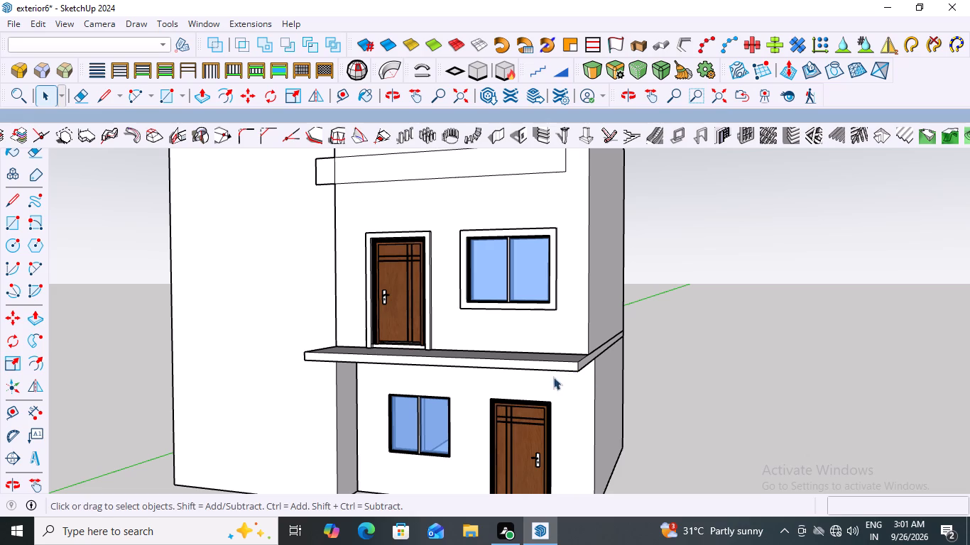
click(538, 364)
double_click(538, 364)
click(540, 364)
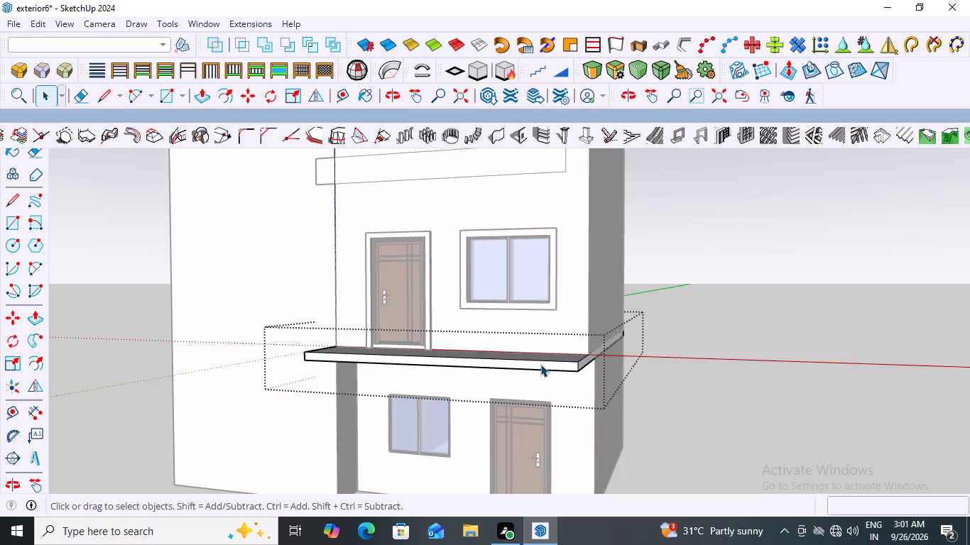
key(p)
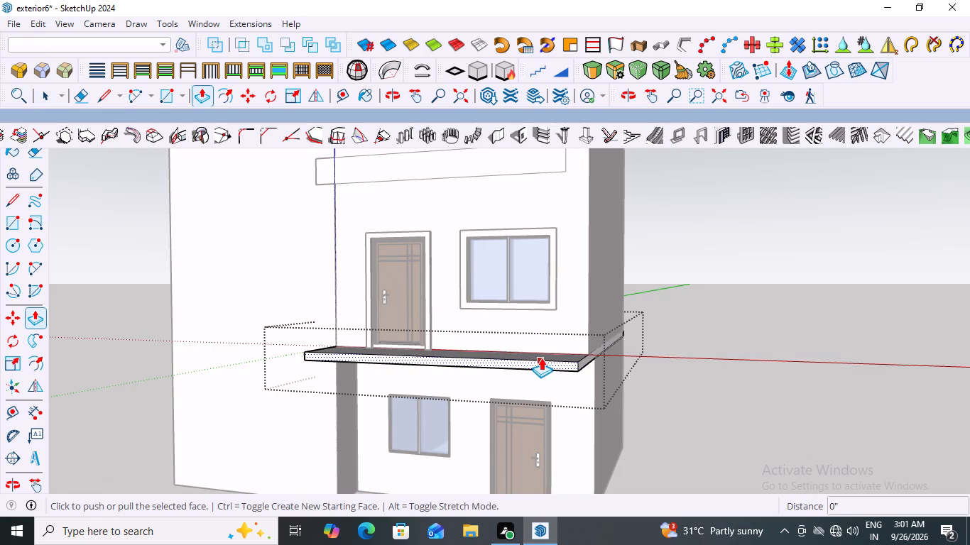
click(541, 358)
middle_drag(603, 383, 466, 384)
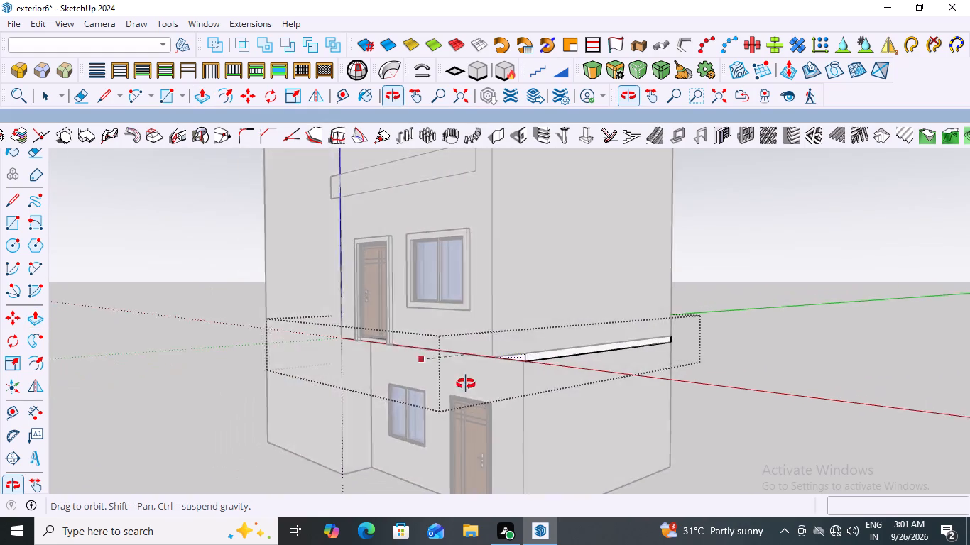
middle_drag(466, 384, 462, 383)
scroll(482, 360, up, 9)
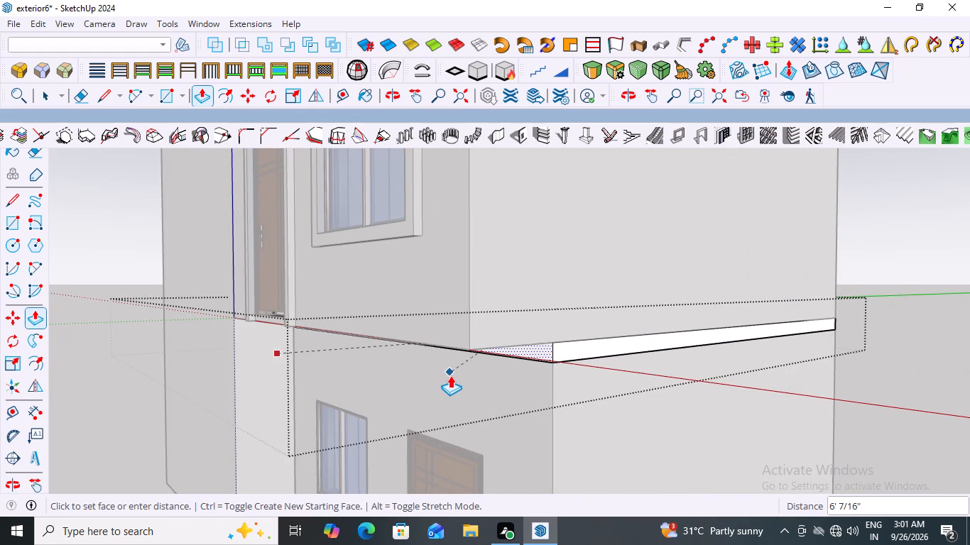
click(470, 348)
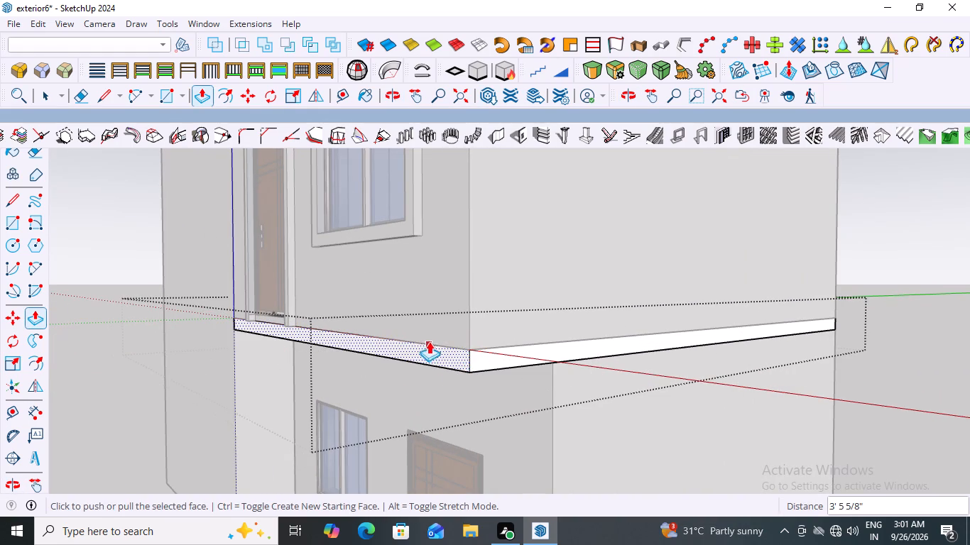
key(space)
scroll(395, 324, down, 8)
click(797, 277)
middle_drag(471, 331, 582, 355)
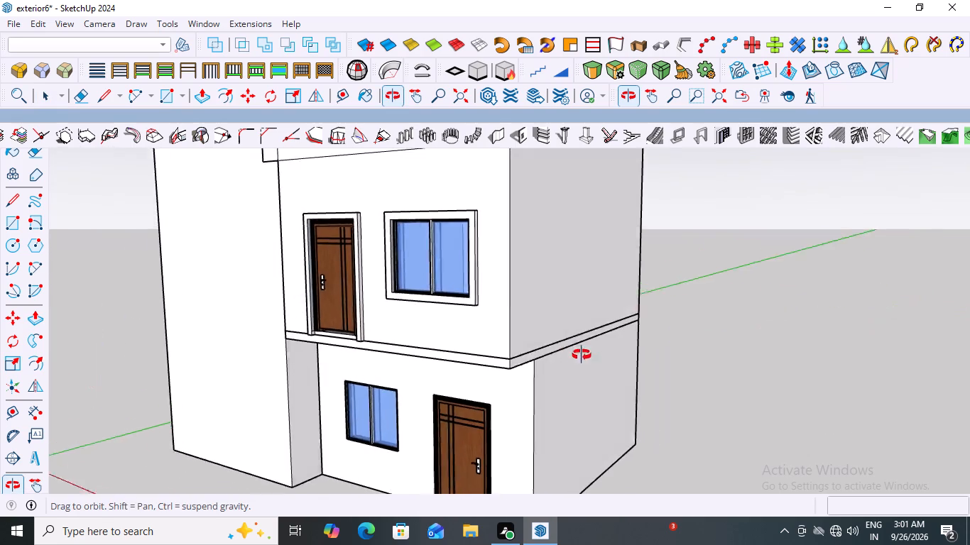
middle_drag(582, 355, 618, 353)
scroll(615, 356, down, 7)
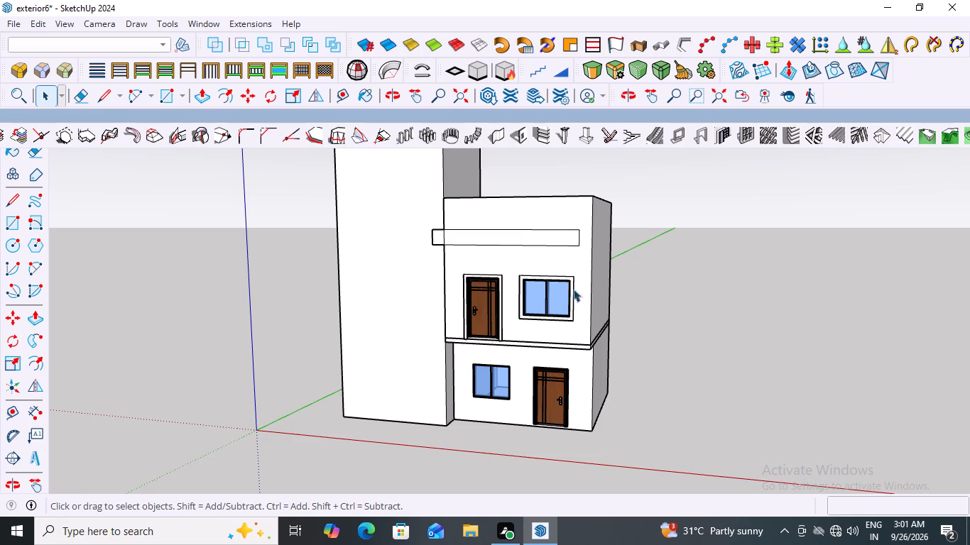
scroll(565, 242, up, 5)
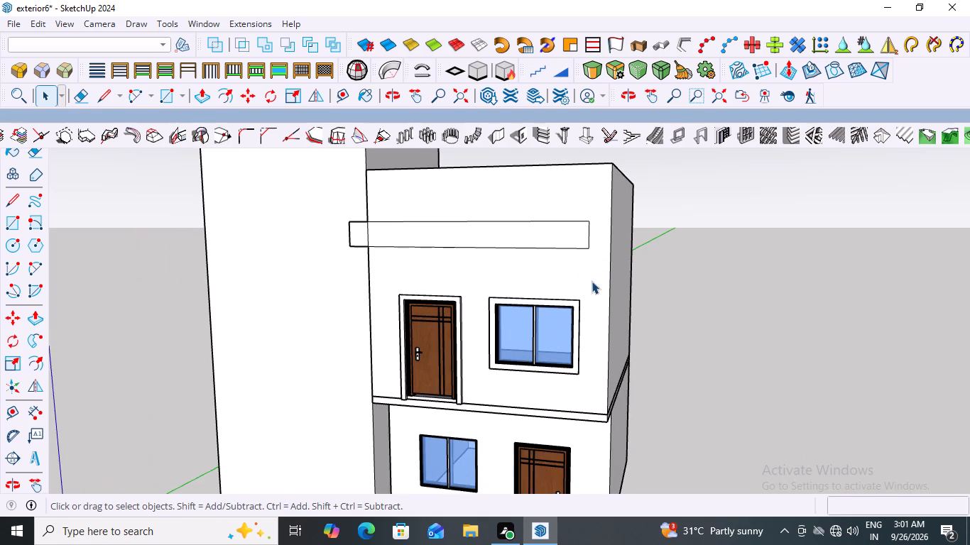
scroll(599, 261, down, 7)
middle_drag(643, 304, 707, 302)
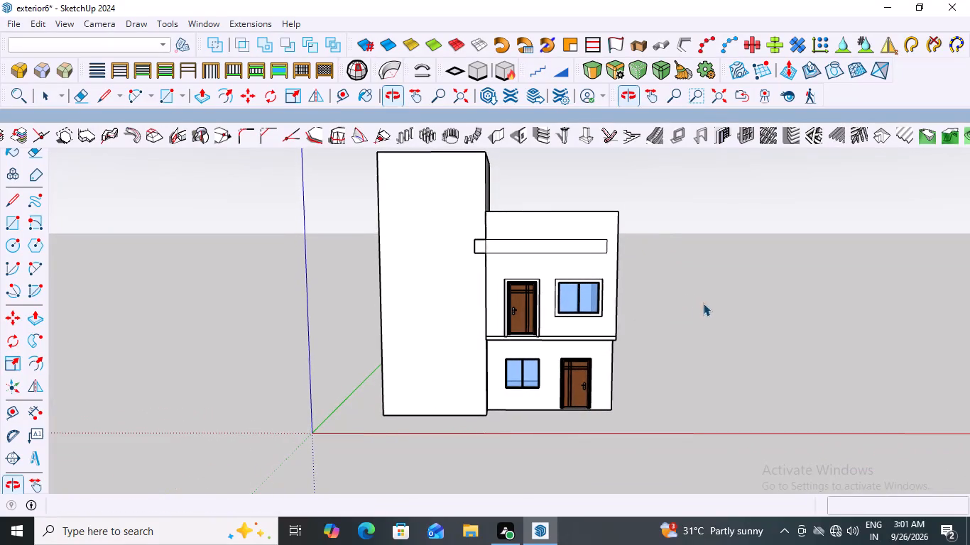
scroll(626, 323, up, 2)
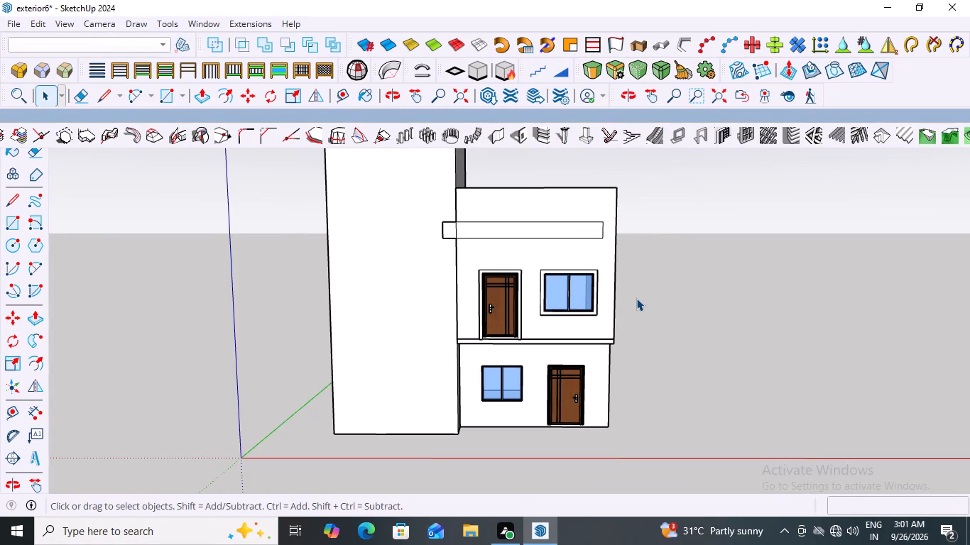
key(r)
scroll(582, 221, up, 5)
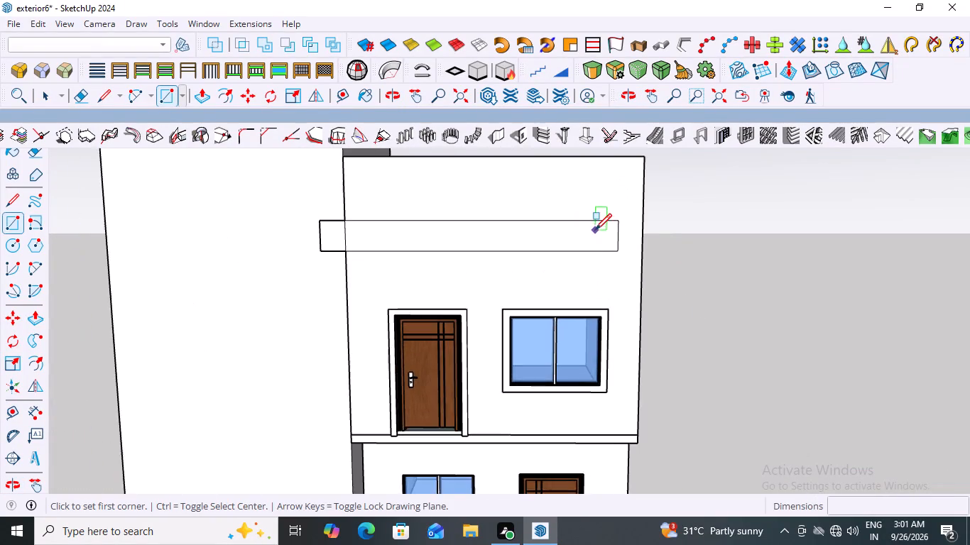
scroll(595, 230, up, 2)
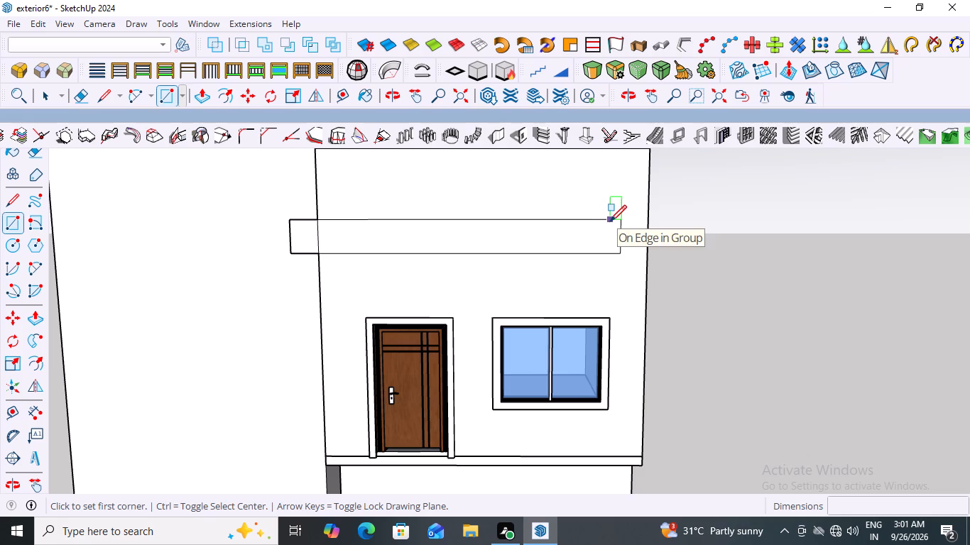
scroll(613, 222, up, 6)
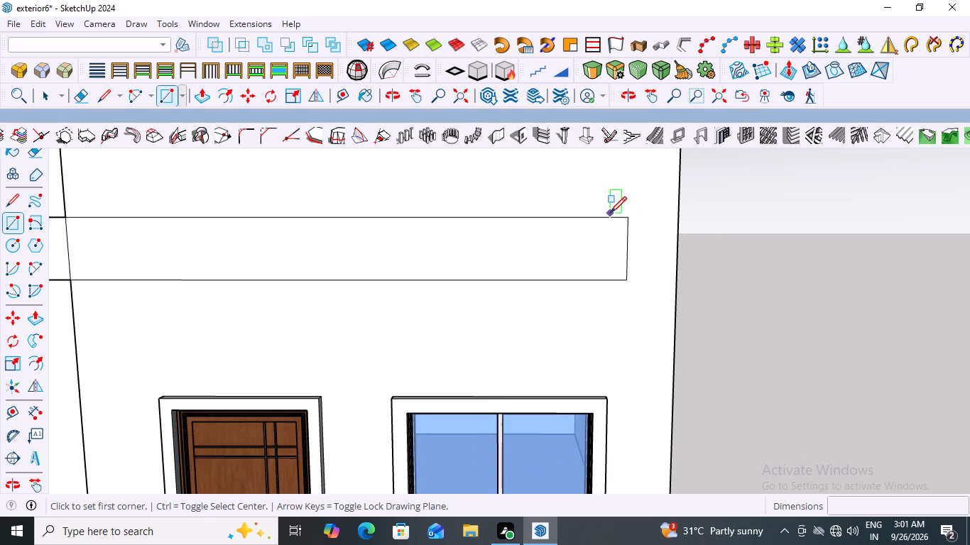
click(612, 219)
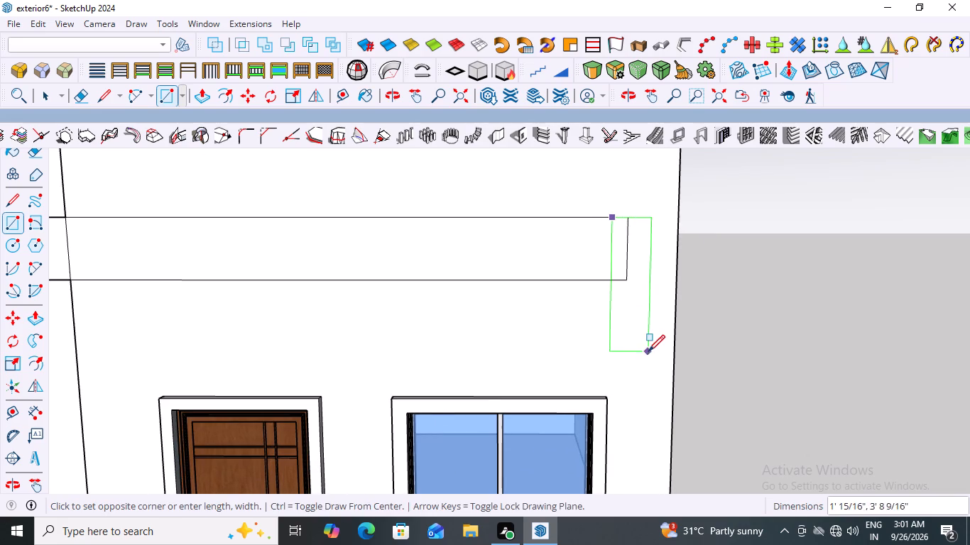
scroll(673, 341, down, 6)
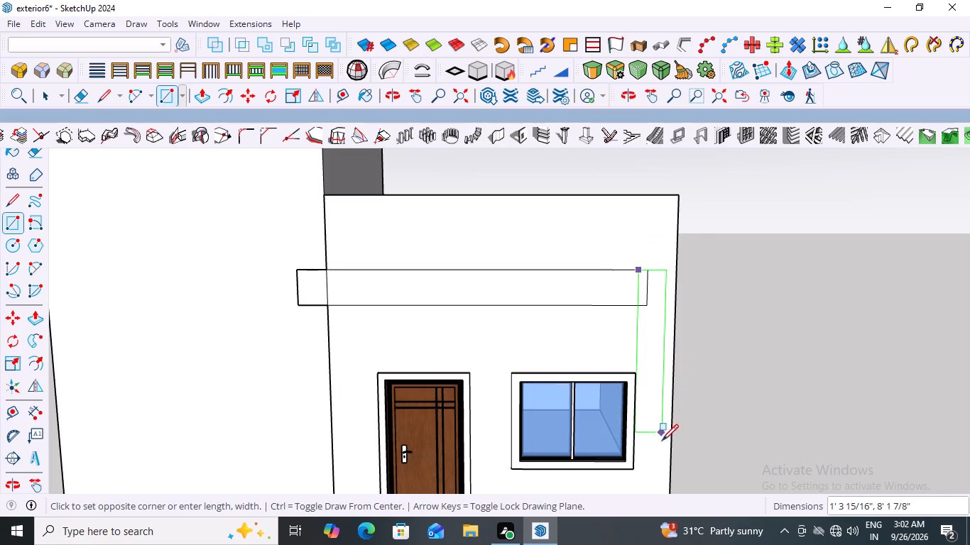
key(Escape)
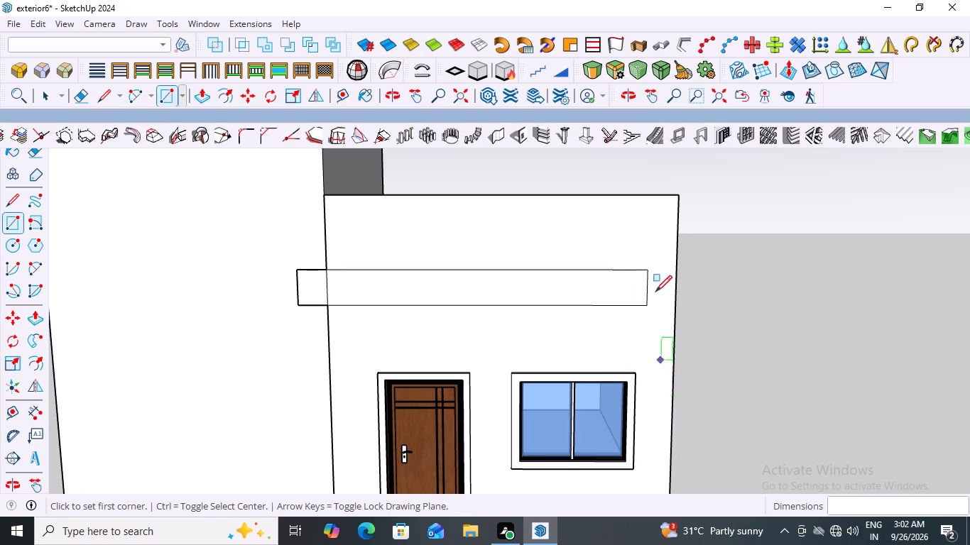
Draw a vertical rectangle about 1' 5 11/16" by 14' 9 7/16" from the horizontal outline's upper outer end down past the balcony slab.
scroll(655, 269, up, 6)
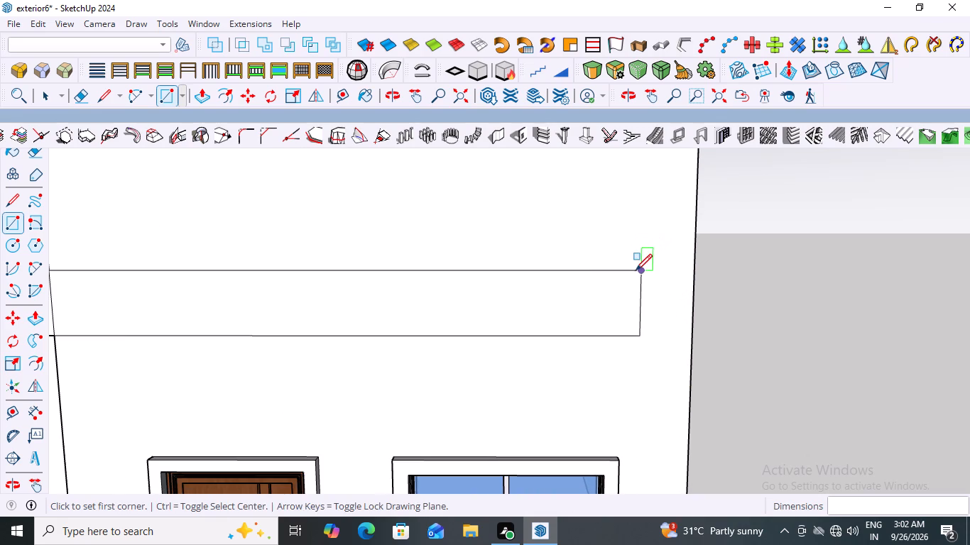
scroll(635, 270, up, 10)
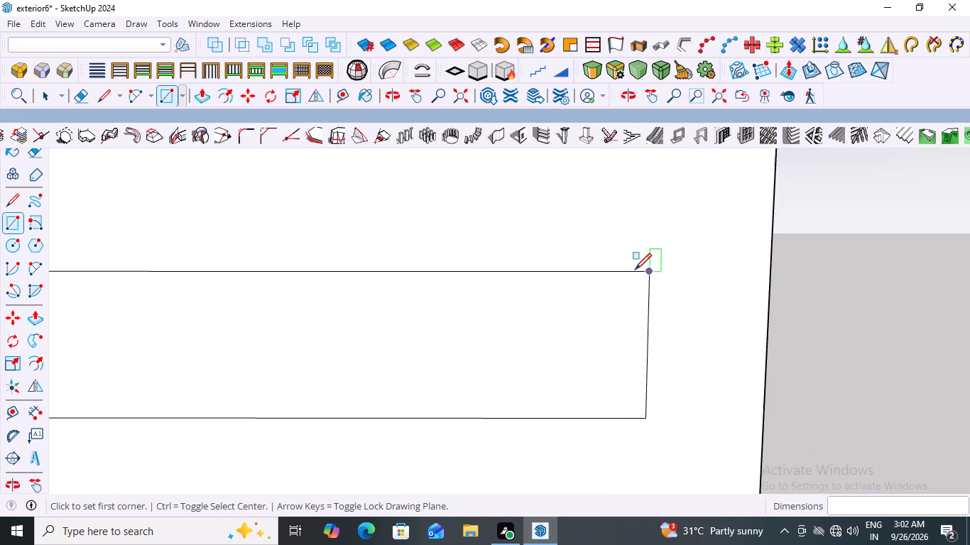
scroll(635, 270, up, 3)
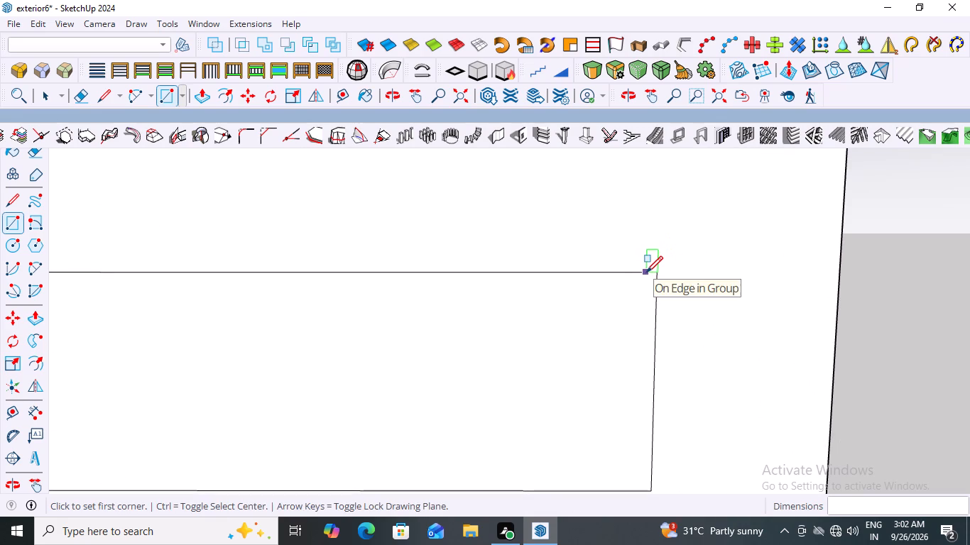
click(646, 272)
scroll(697, 338, down, 12)
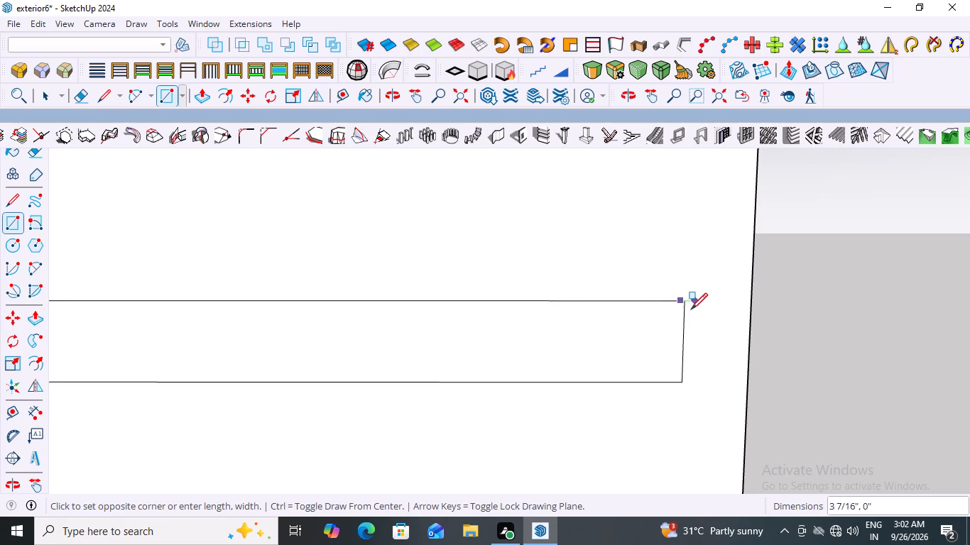
scroll(691, 309, down, 1)
scroll(694, 375, down, 12)
scroll(703, 470, up, 1)
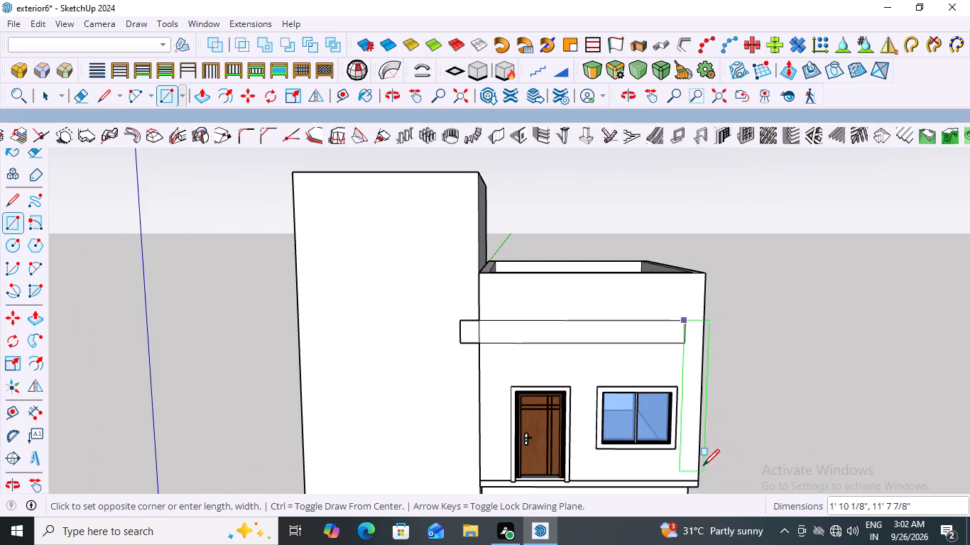
scroll(703, 466, up, 1)
scroll(704, 400, down, 12)
scroll(709, 443, up, 8)
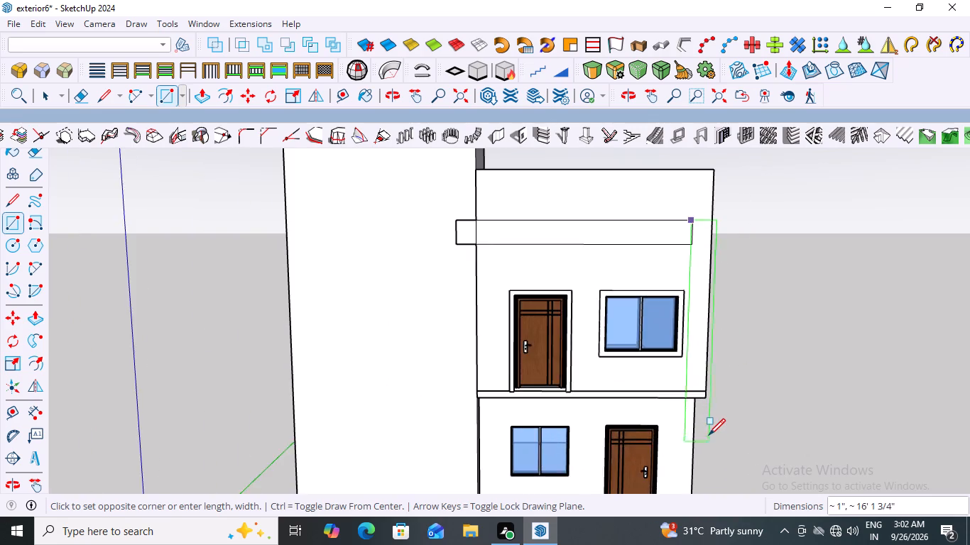
scroll(709, 434, up, 3)
middle_drag(717, 417, 633, 413)
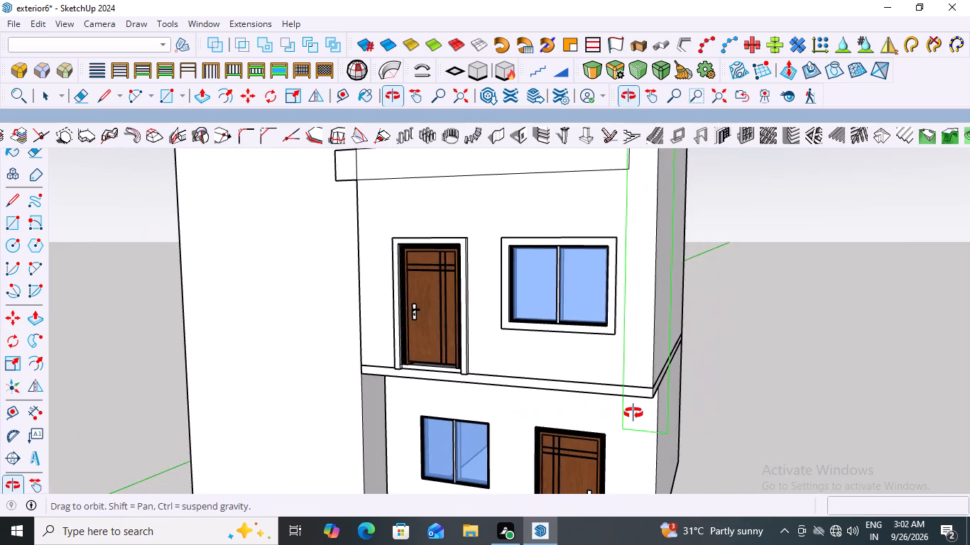
middle_drag(633, 413, 690, 419)
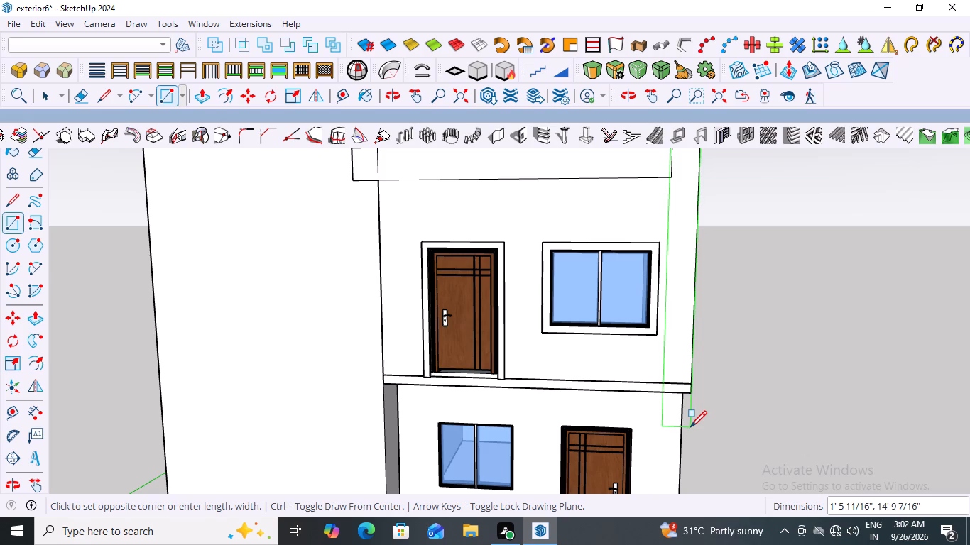
click(690, 427)
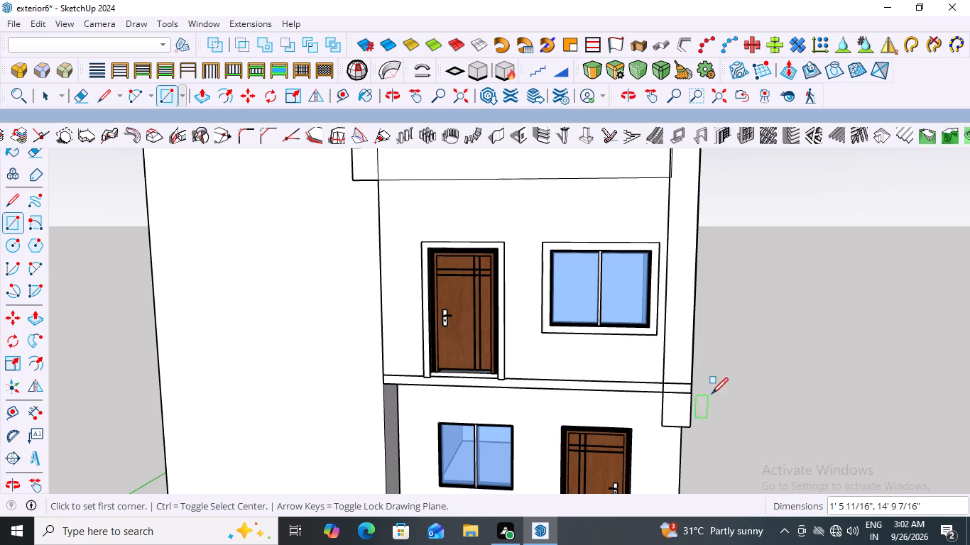
scroll(731, 372, down, 6)
scroll(741, 379, up, 4)
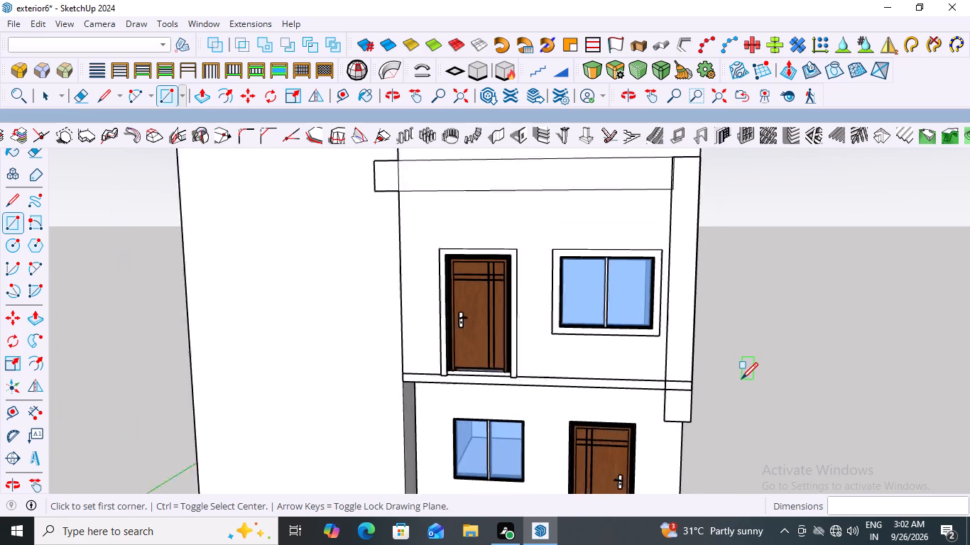
scroll(741, 379, up, 2)
key(space)
scroll(694, 301, down, 5)
scroll(662, 178, up, 5)
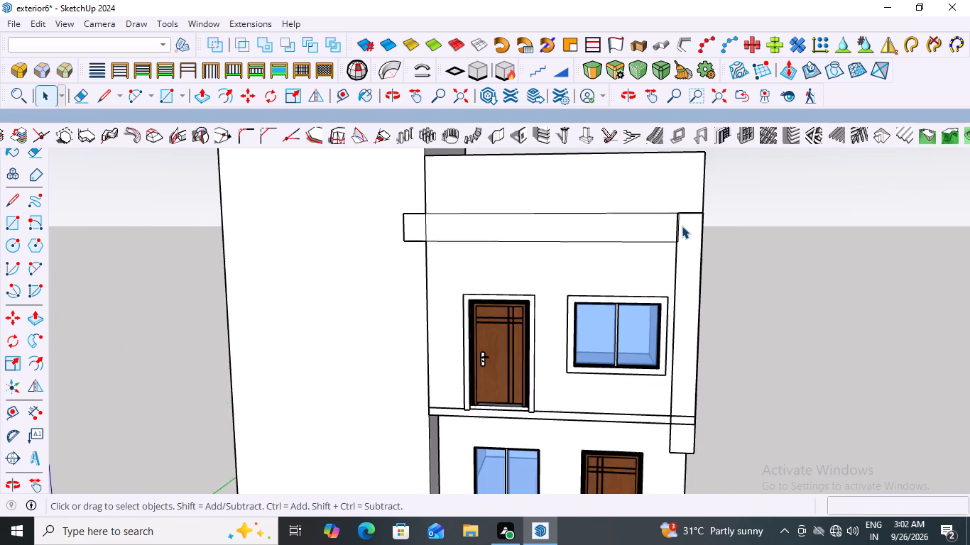
Delete the horizontal outline's short end edge beside the vertical strip inside the wall group, then leave the group.
scroll(682, 226, up, 6)
click(671, 230)
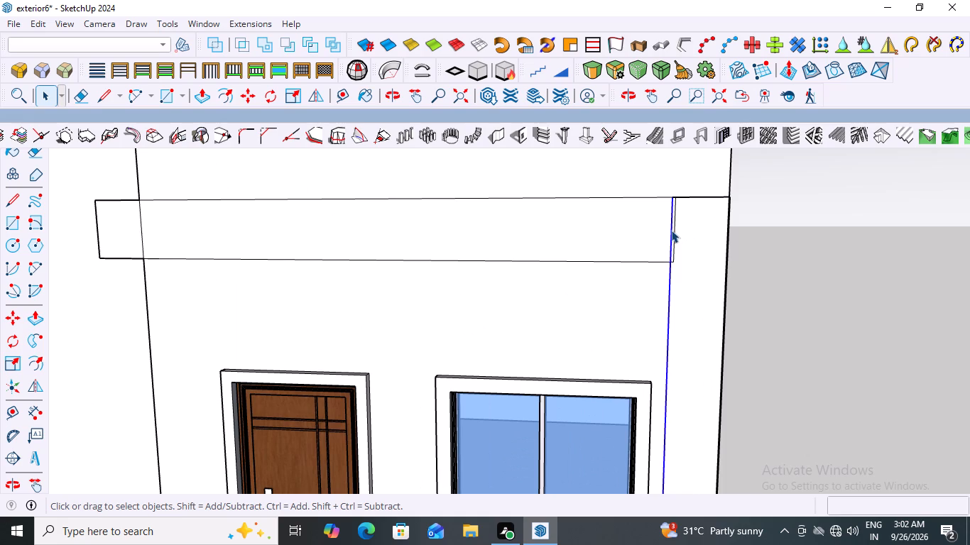
double_click(671, 230)
click(769, 226)
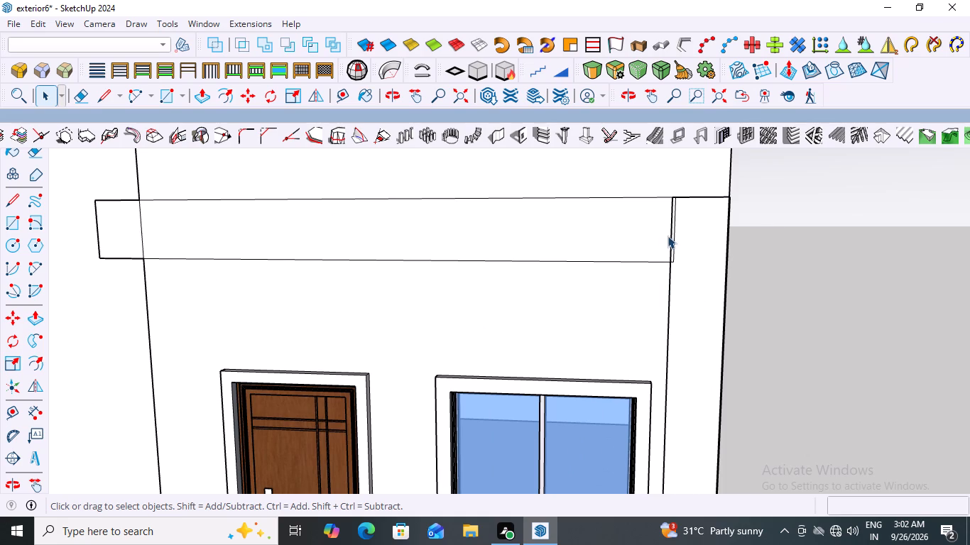
scroll(672, 257, up, 3)
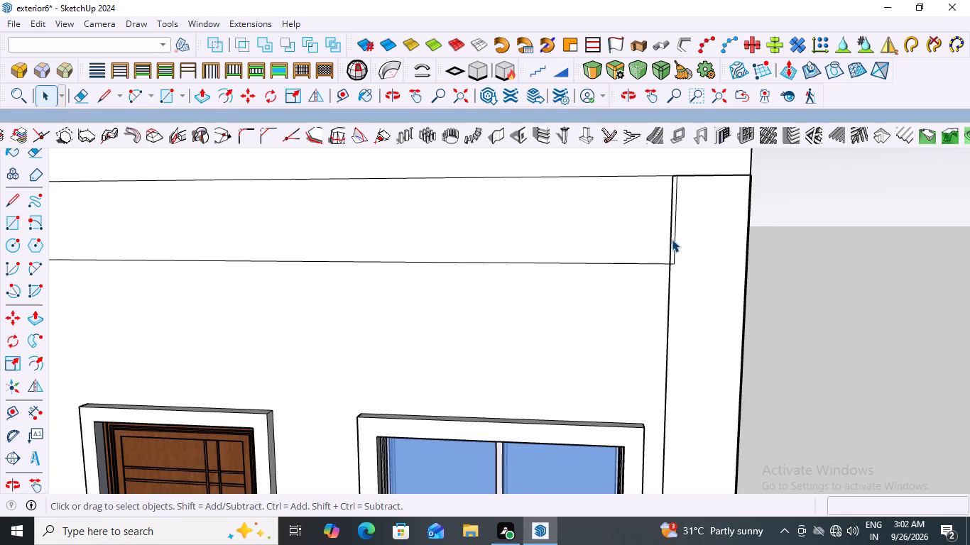
click(670, 236)
click(670, 236)
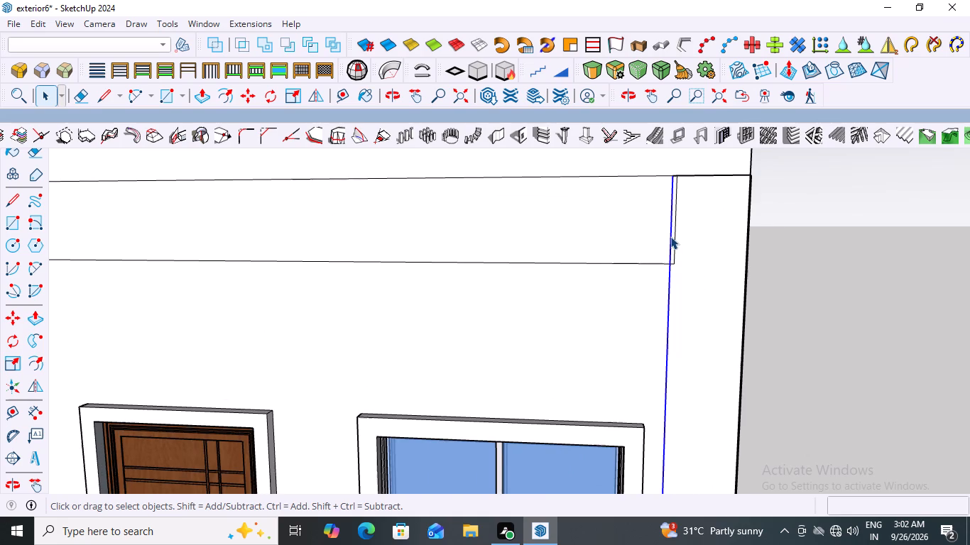
click(670, 236)
double_click(670, 236)
double_click(634, 229)
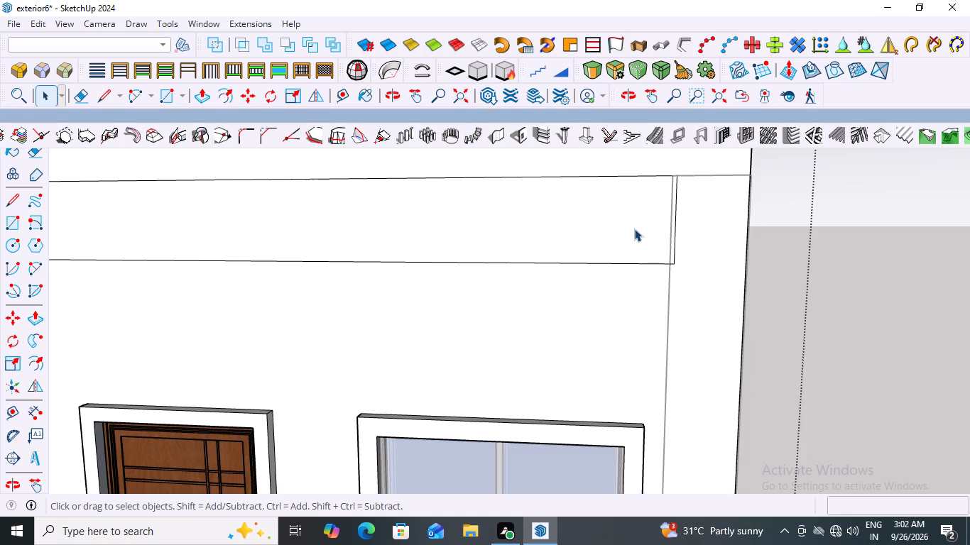
scroll(658, 260, down, 2)
scroll(674, 248, up, 3)
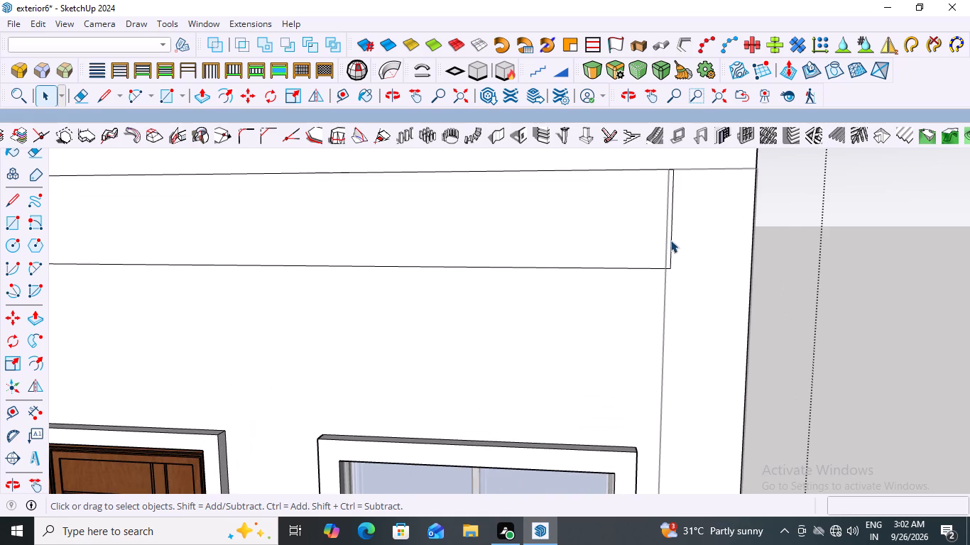
click(665, 238)
click(665, 238)
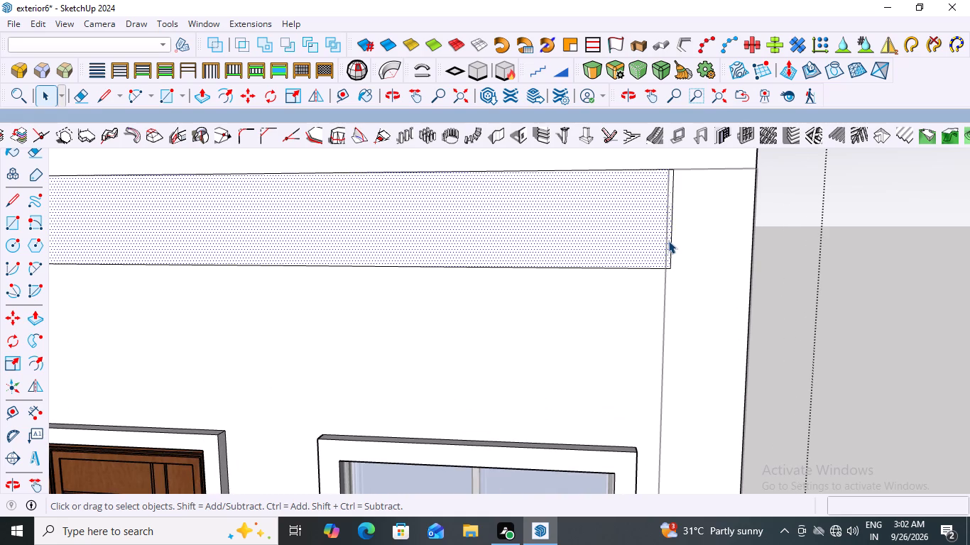
click(672, 243)
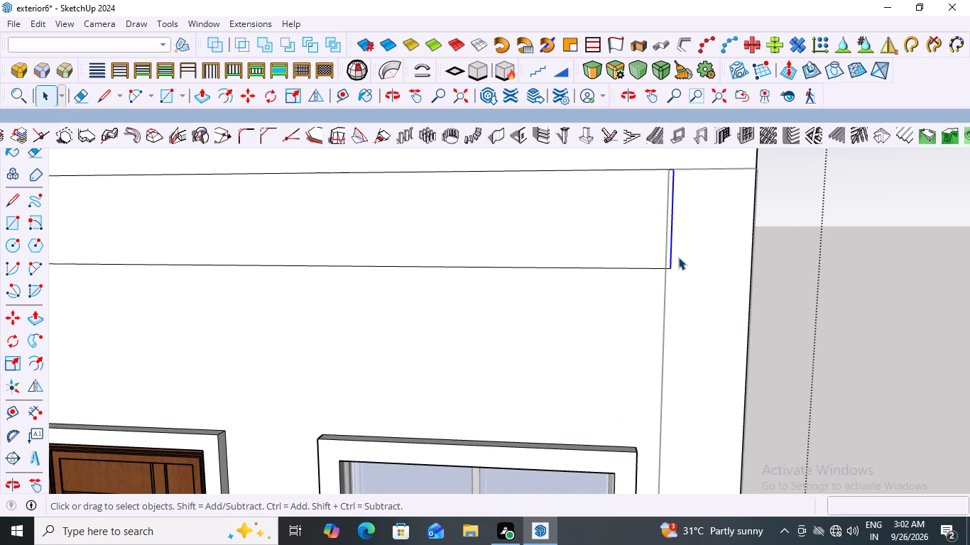
key(Delete)
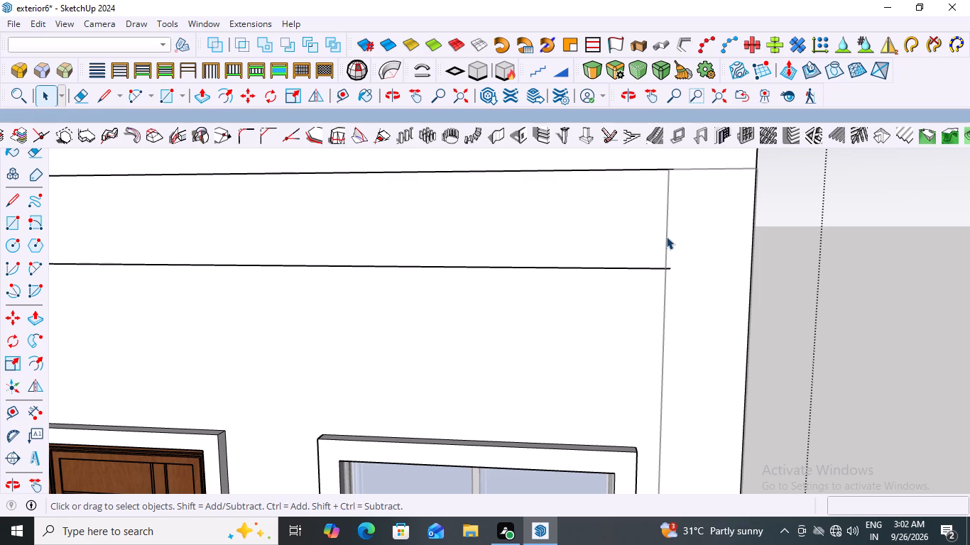
click(666, 236)
scroll(666, 275, up, 3)
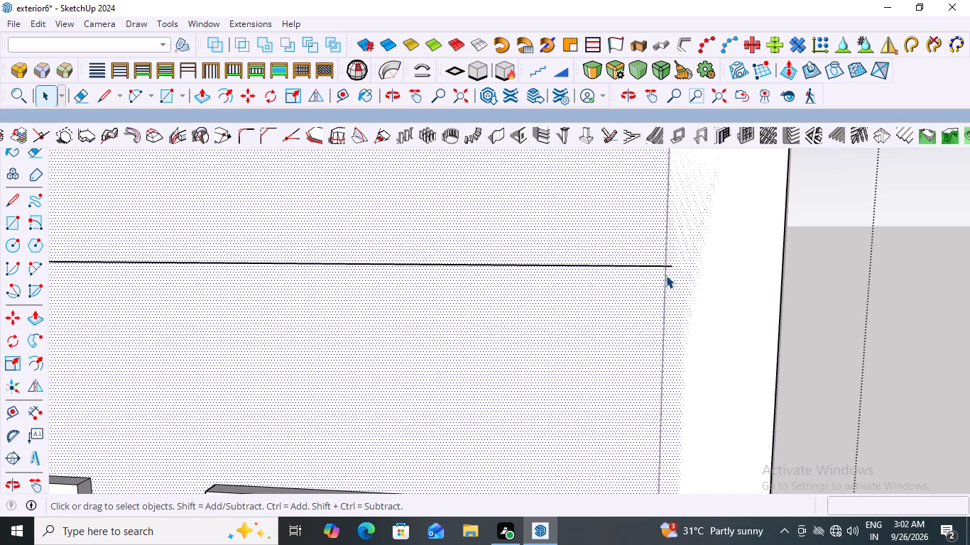
click(813, 253)
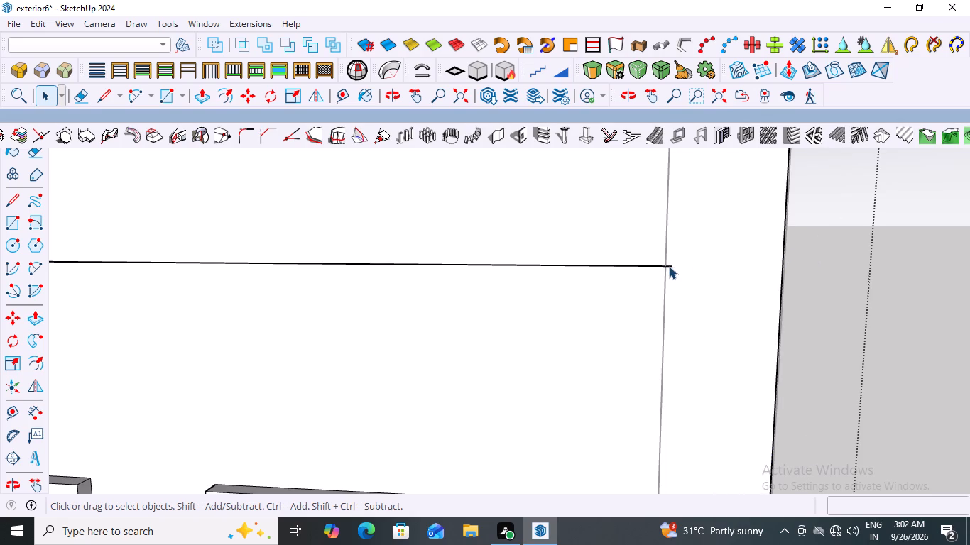
click(669, 266)
triple_click(669, 266)
click(669, 266)
scroll(541, 254, down, 7)
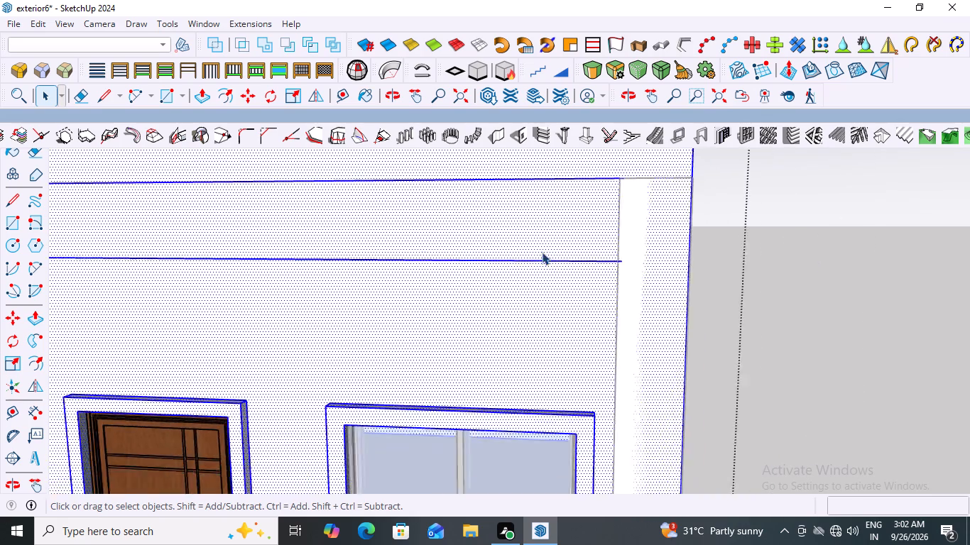
scroll(542, 252, down, 6)
key(Escape)
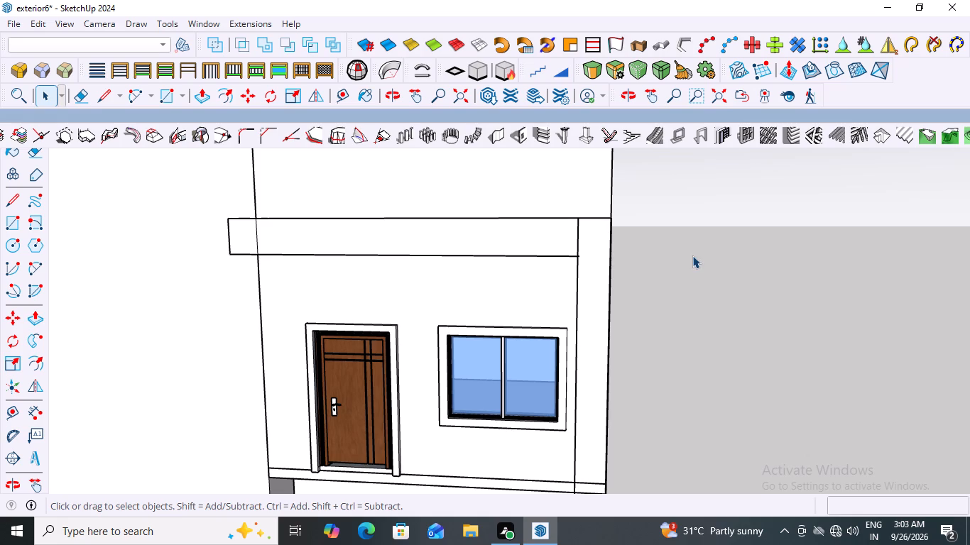
Examine the vertical strip's edges and face where it meets the horizontal outline on the upper facade.
scroll(567, 245, up, 9)
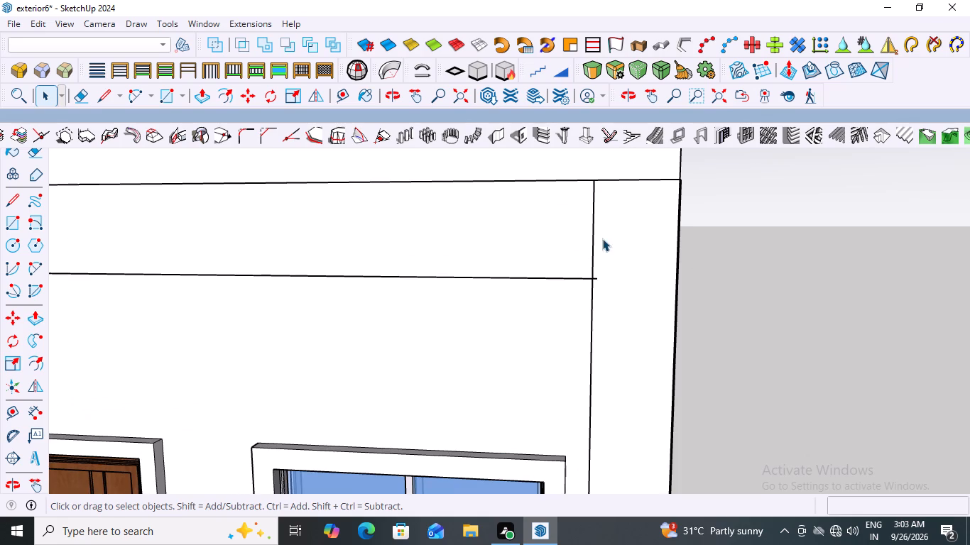
click(591, 236)
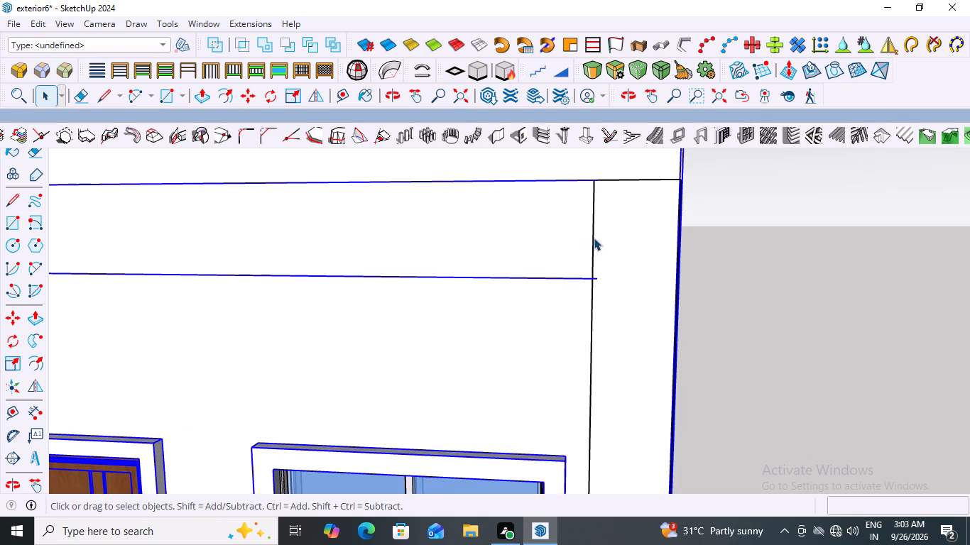
click(592, 236)
click(592, 236)
double_click(592, 236)
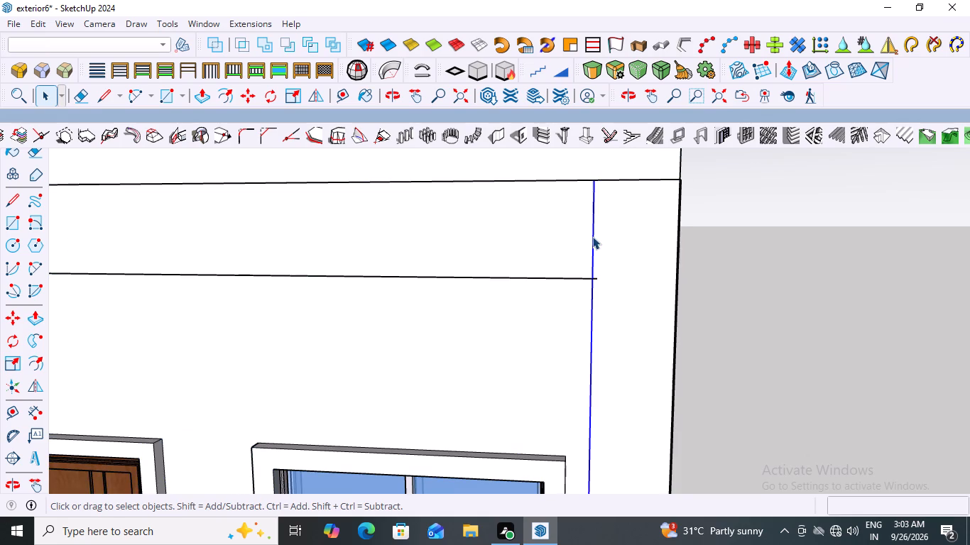
triple_click(592, 236)
click(592, 236)
scroll(592, 236, down, 5)
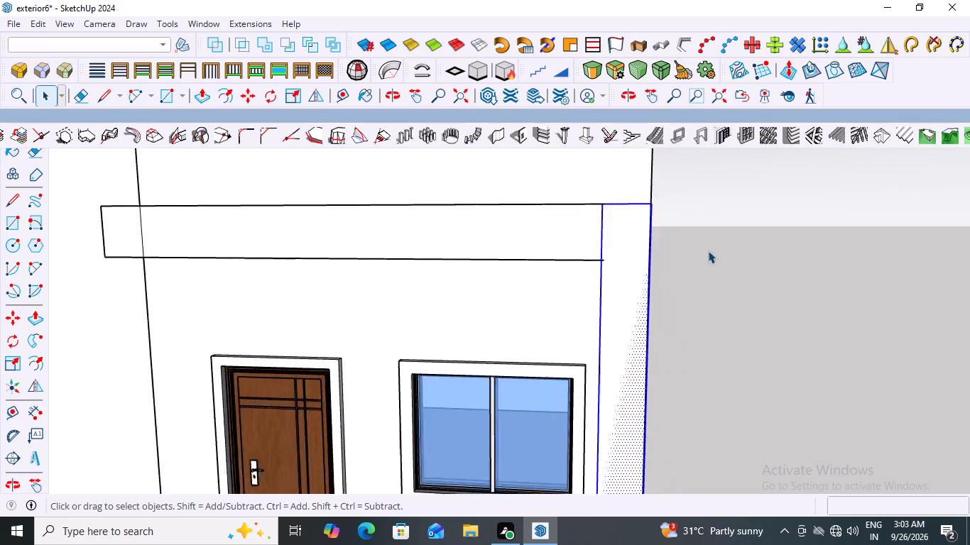
scroll(708, 251, down, 6)
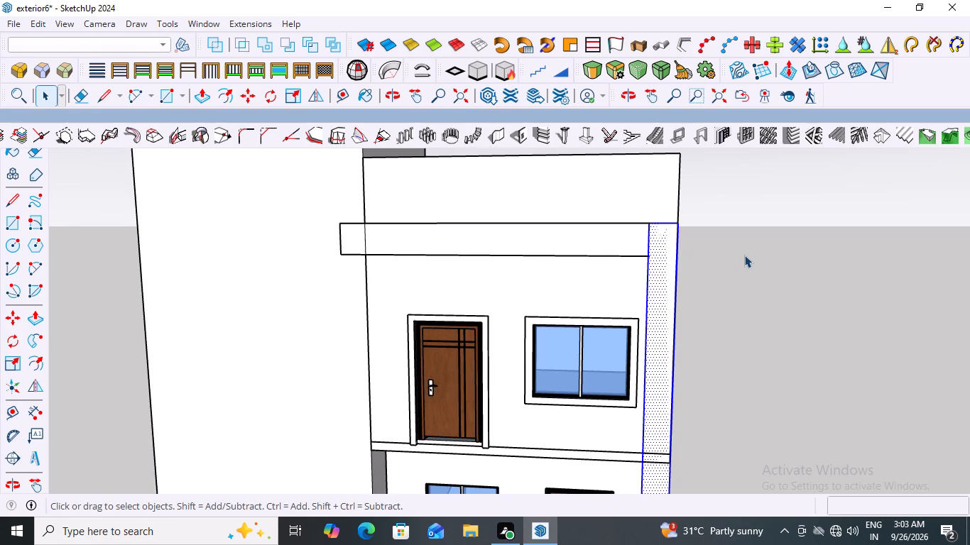
scroll(744, 255, down, 5)
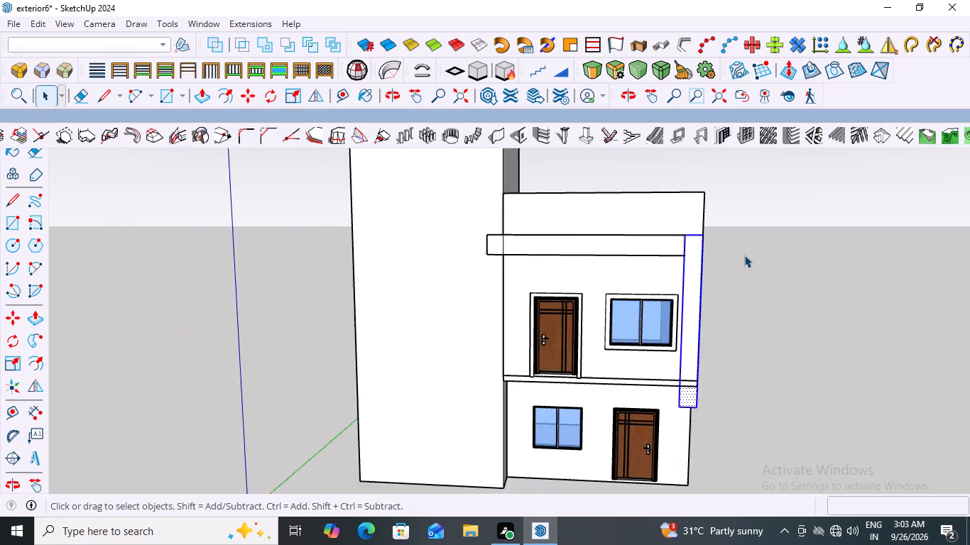
scroll(744, 255, down, 1)
scroll(744, 255, up, 5)
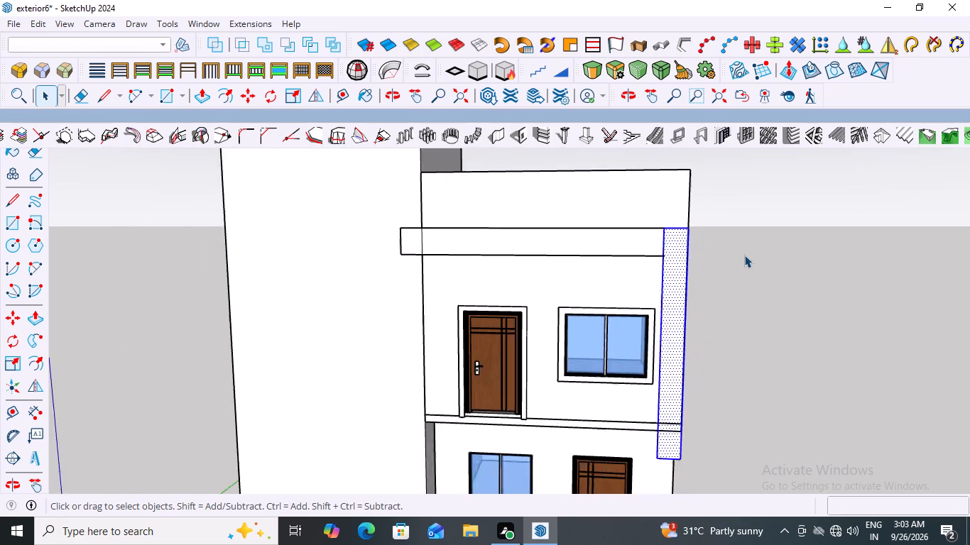
scroll(744, 255, up, 1)
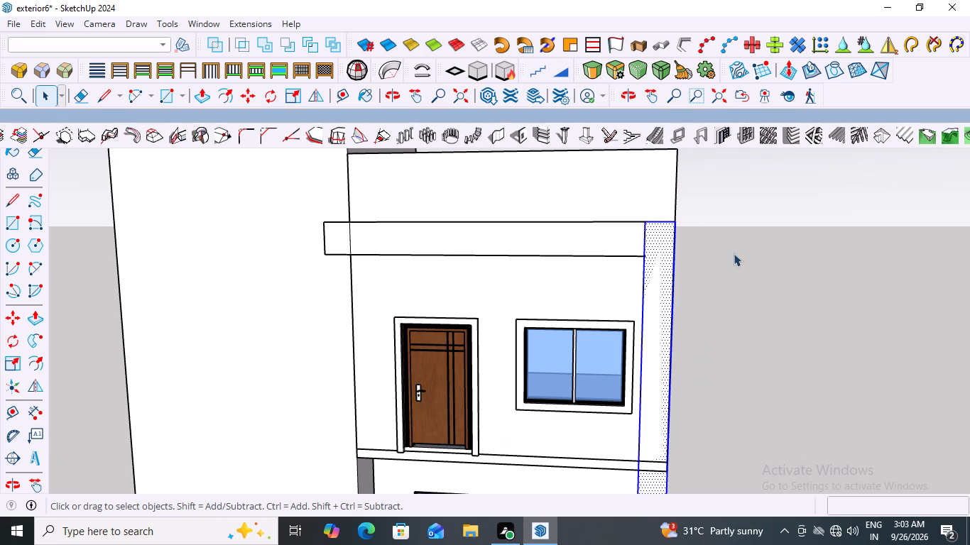
scroll(616, 273, up, 3)
scroll(646, 248, down, 4)
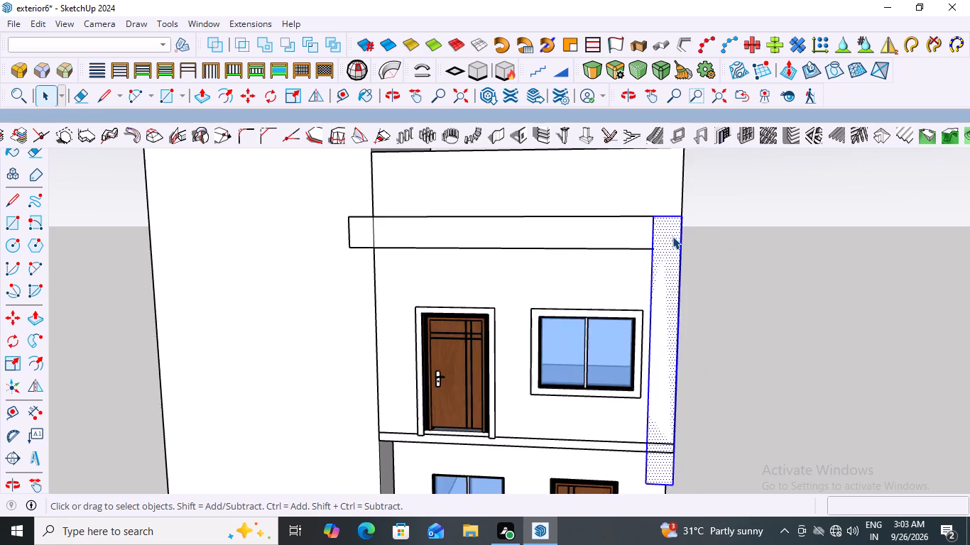
scroll(672, 236, down, 3)
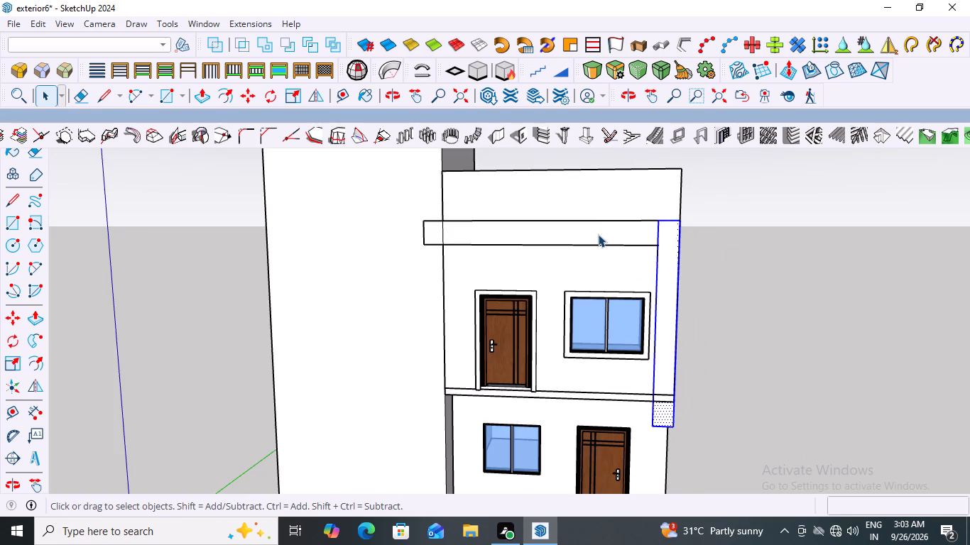
Inspect the horizontal outline inside the upper wall group to check how its edges and faces connect, then leave the group.
shift+click(598, 234)
shift+click(598, 234)
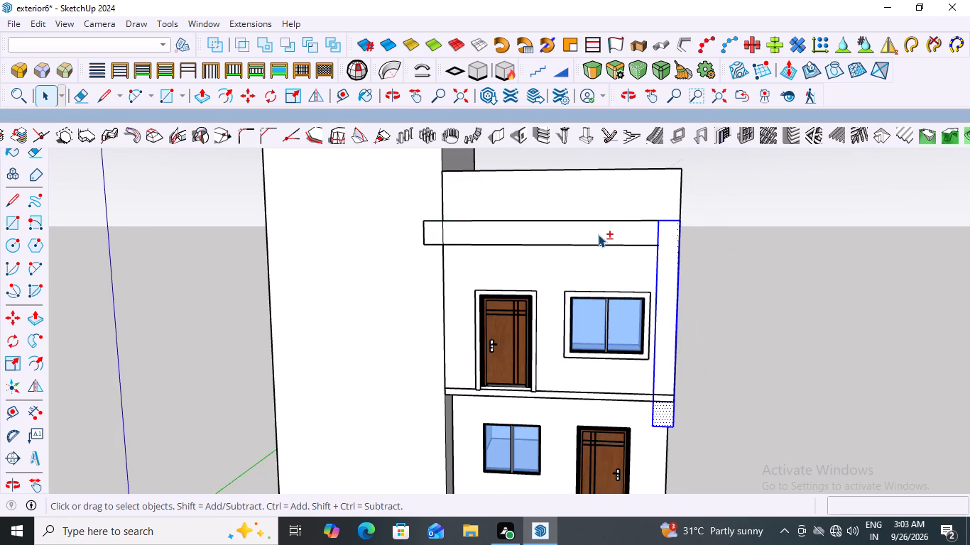
shift+triple_click(598, 234)
shift+triple_click(598, 234)
shift+click(598, 234)
double_click(613, 232)
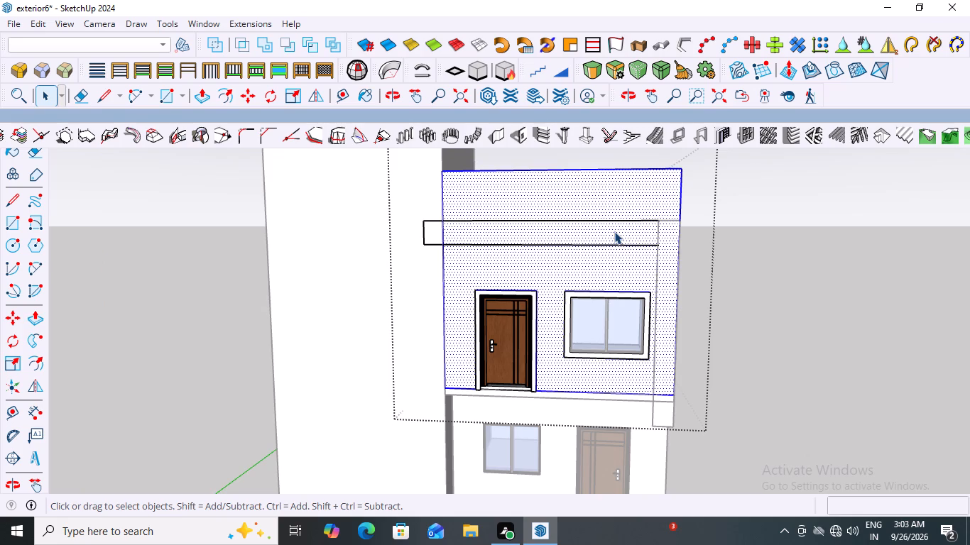
double_click(614, 231)
click(751, 225)
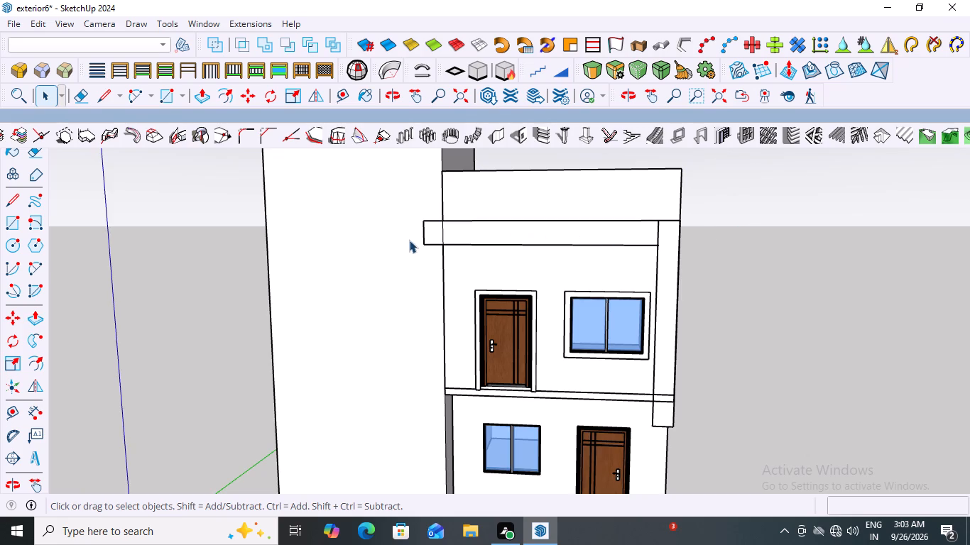
click(423, 243)
click(423, 243)
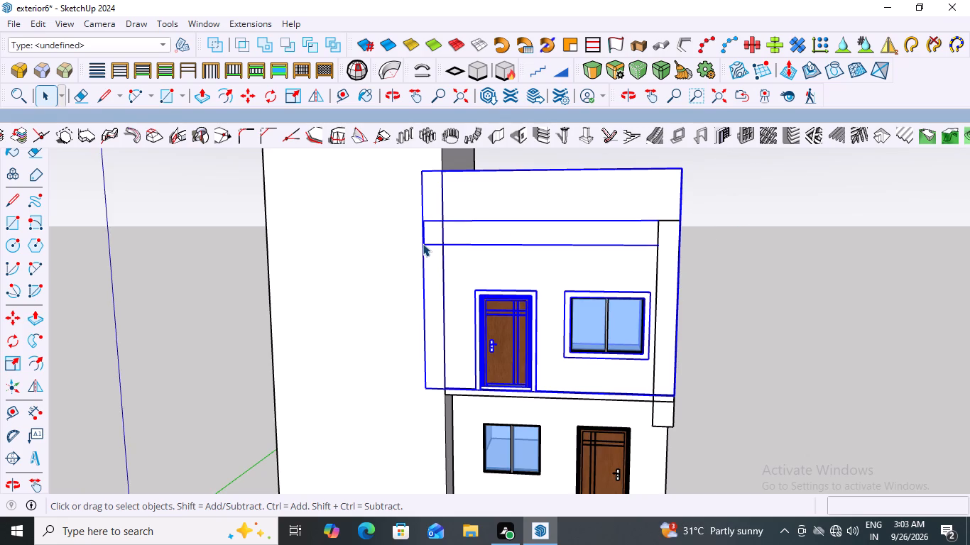
triple_click(423, 243)
double_click(423, 243)
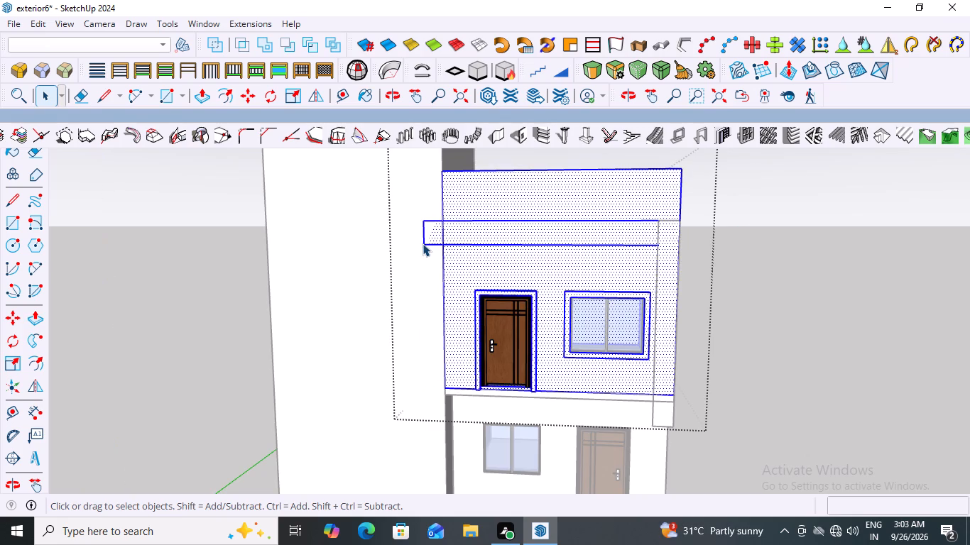
key(Escape)
click(757, 247)
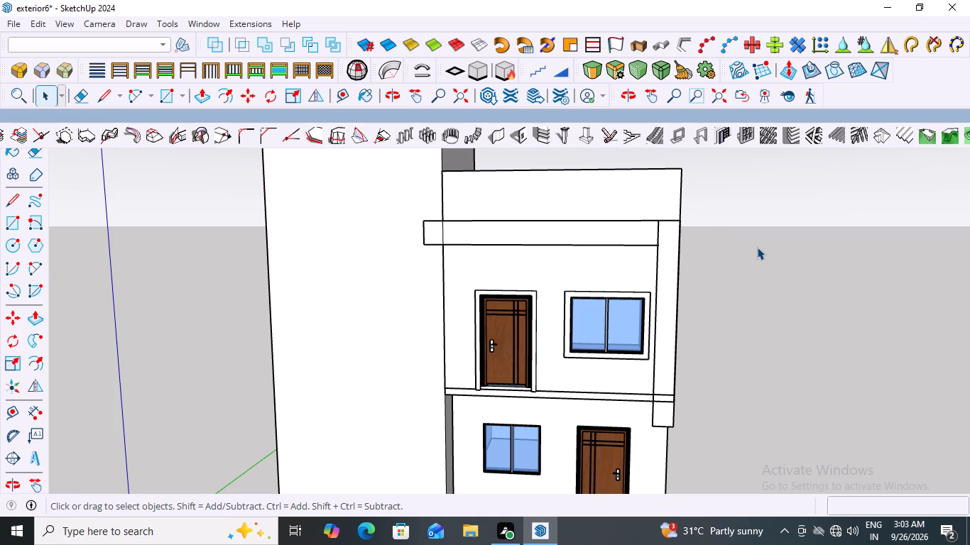
key(ctrl+z)
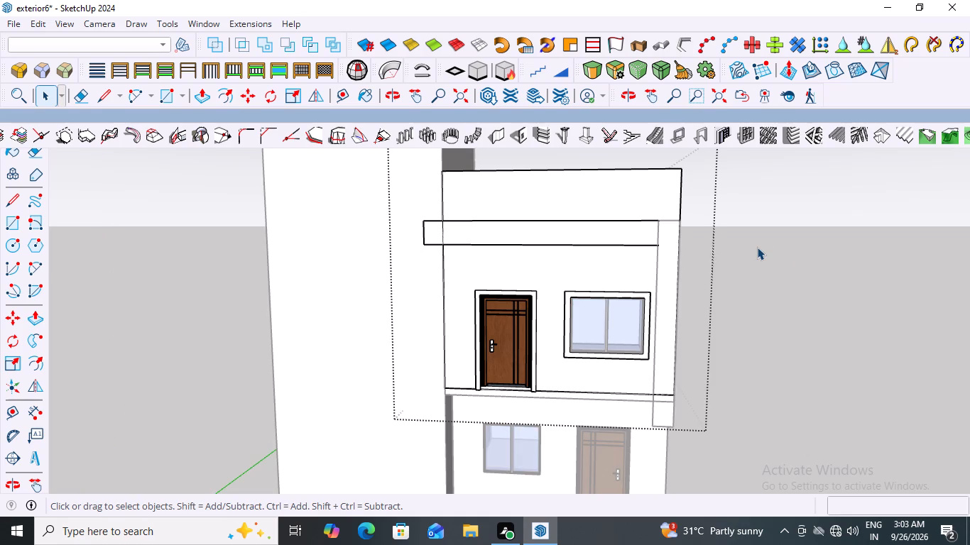
key(space)
click(812, 229)
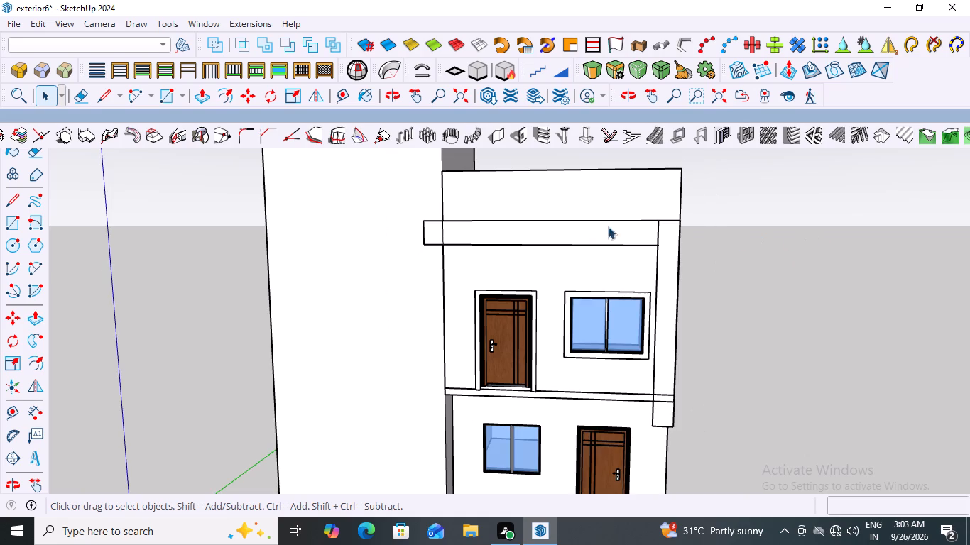
Delete all remaining edges of the horizontal outline inside the upper wall group, then leave the group.
click(608, 219)
double_click(608, 219)
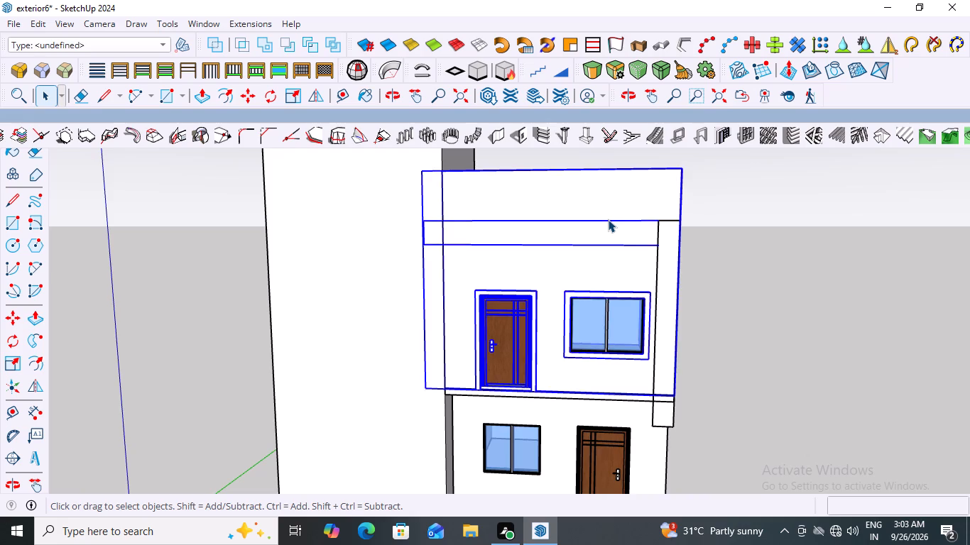
click(608, 219)
click(608, 219)
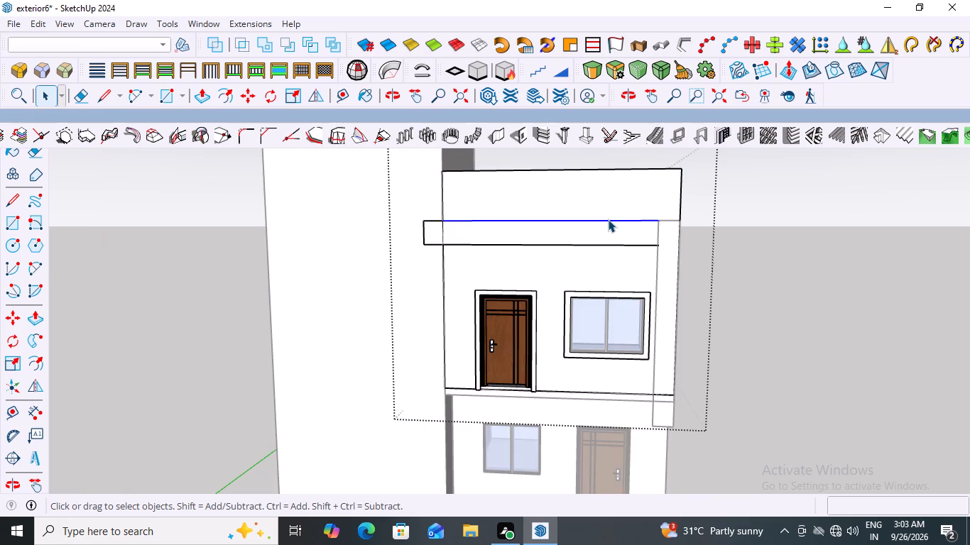
key(Delete)
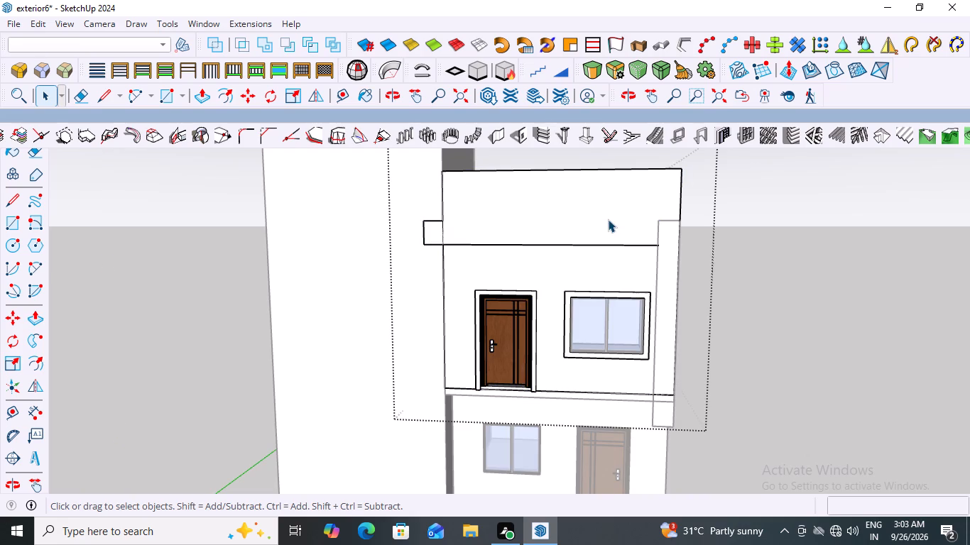
click(433, 219)
click(438, 220)
key(Delete)
click(423, 231)
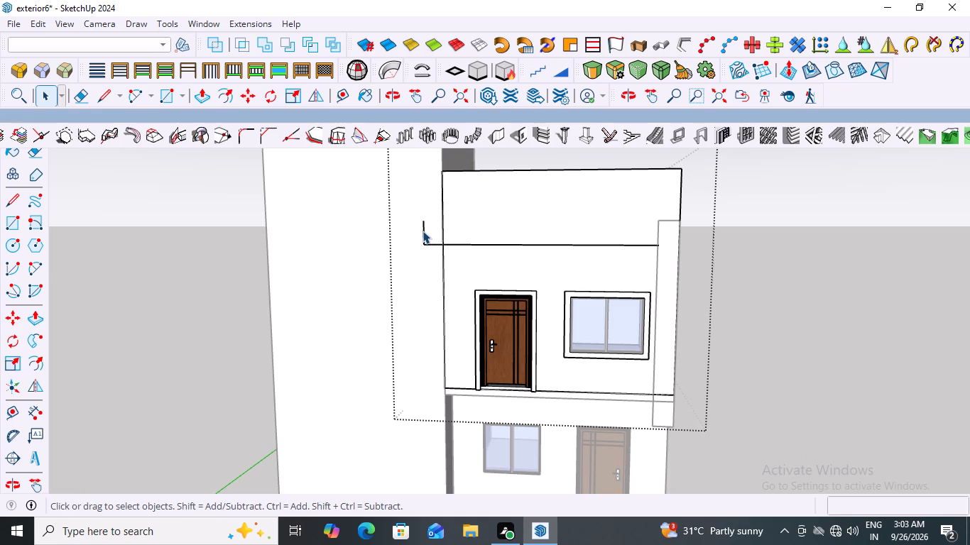
key(Delete)
click(429, 241)
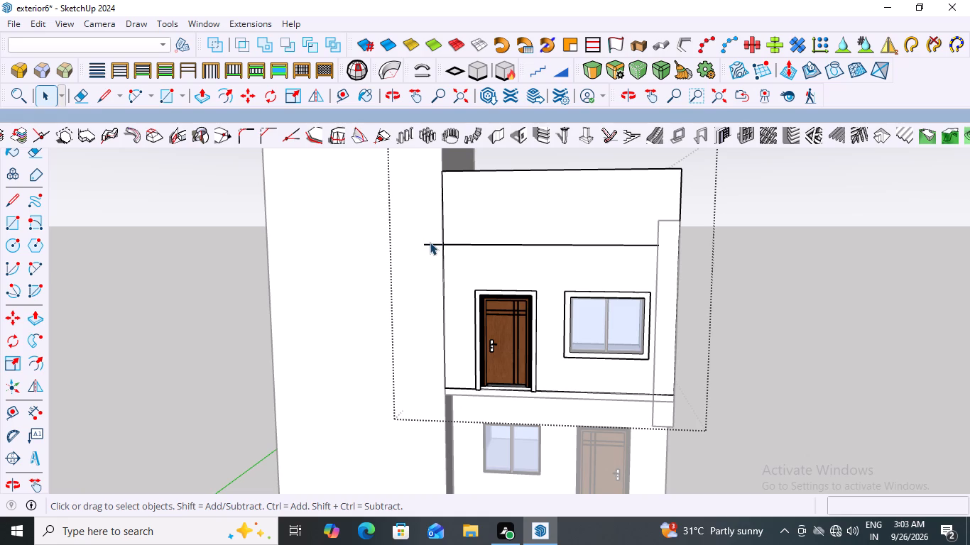
key(Delete)
click(430, 242)
click(433, 243)
key(Delete)
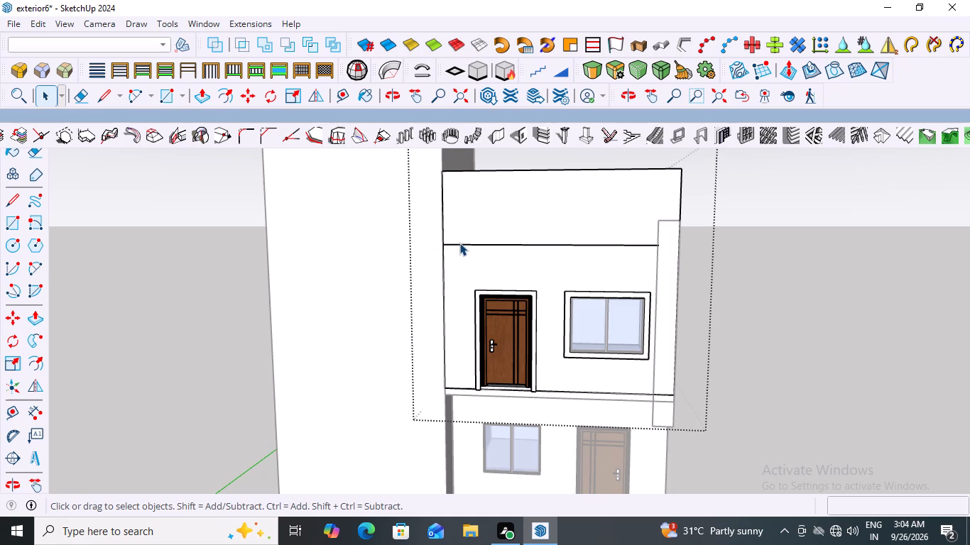
double_click(459, 243)
key(Delete)
scroll(502, 222, down, 3)
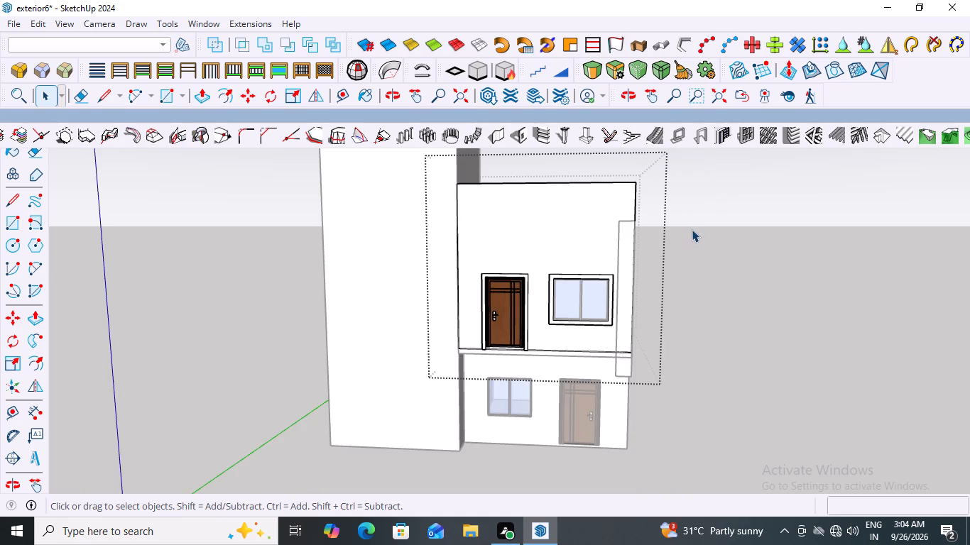
key(Escape)
Draw a horizontal rectangle about 18' 7/16" by 1' 7 13/16" from the vertical strip's outer edge, level with its top, past the wall's inner corner.
scroll(623, 244, up, 2)
click(625, 231)
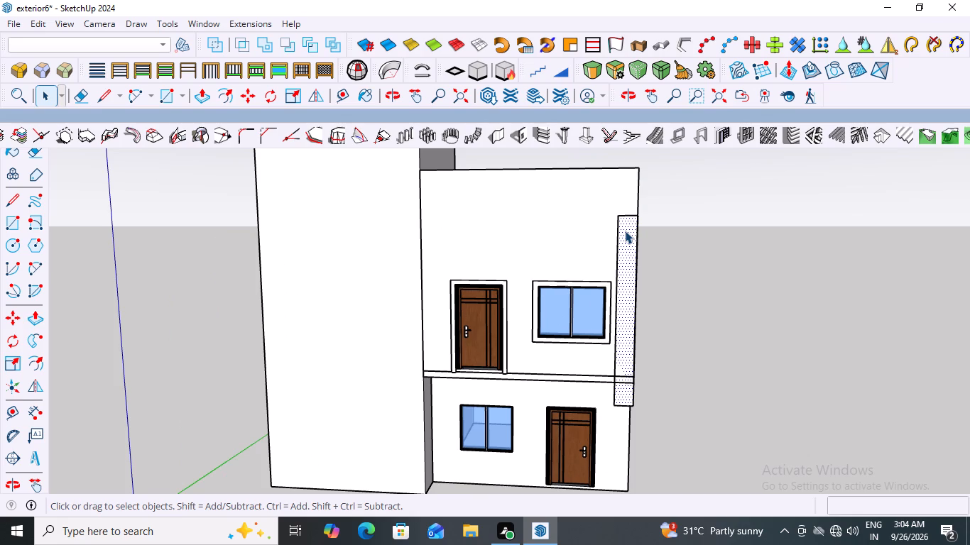
double_click(625, 231)
scroll(625, 231, up, 3)
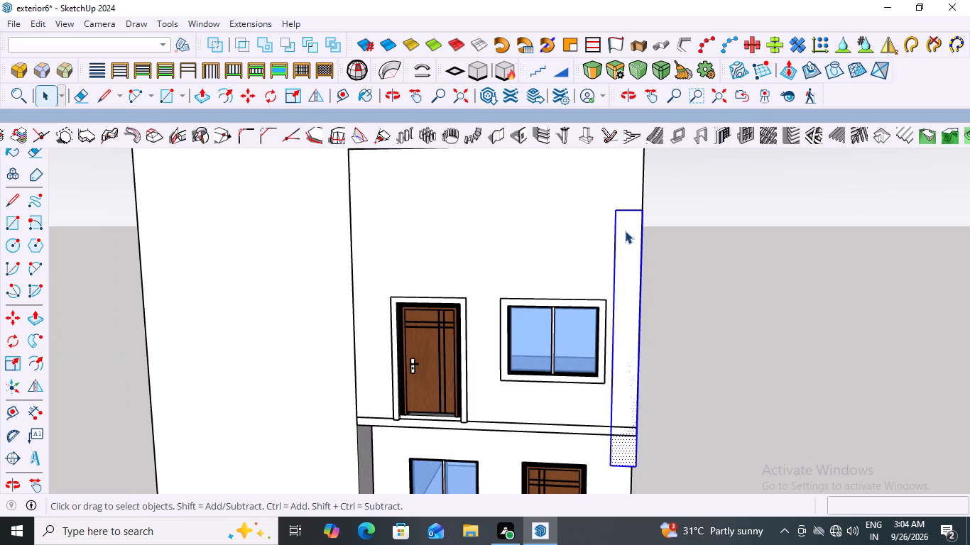
key(r)
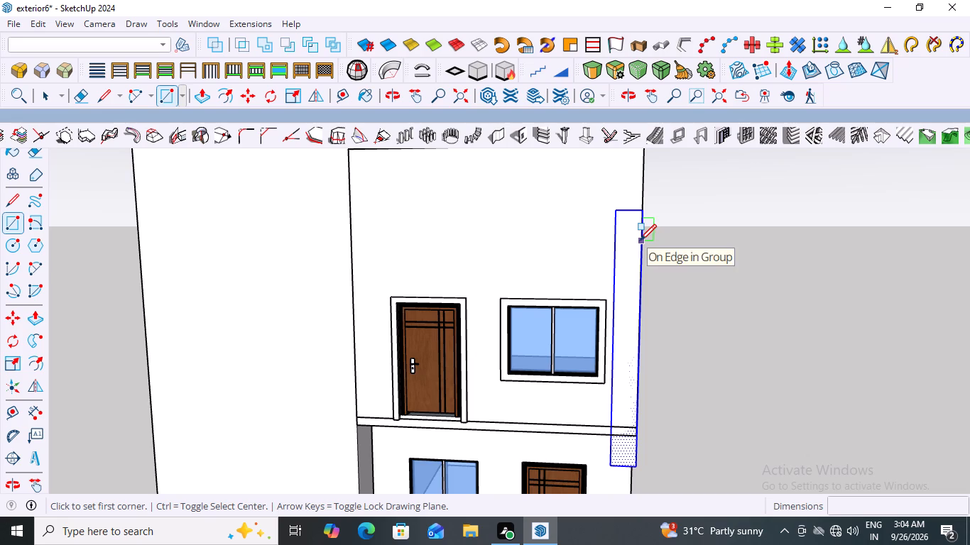
click(640, 241)
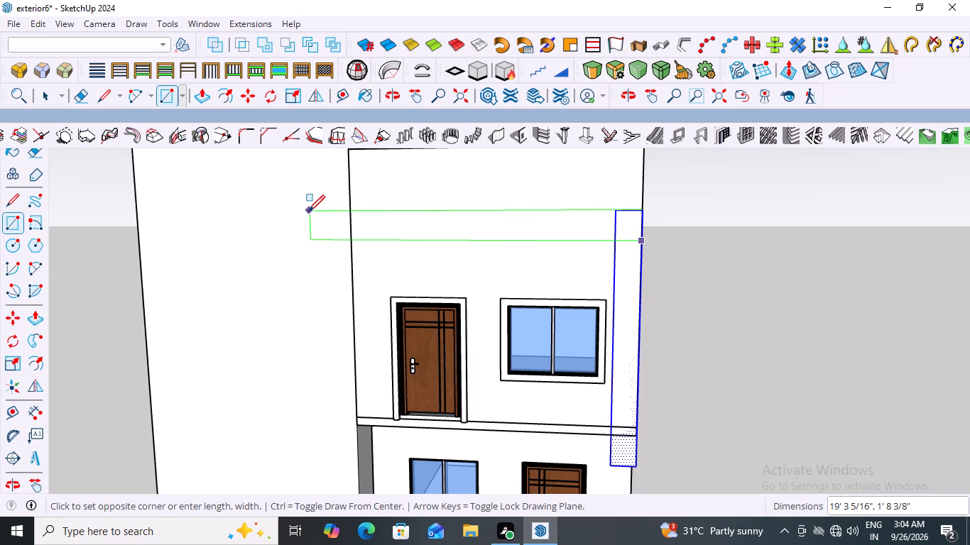
scroll(307, 211, down, 5)
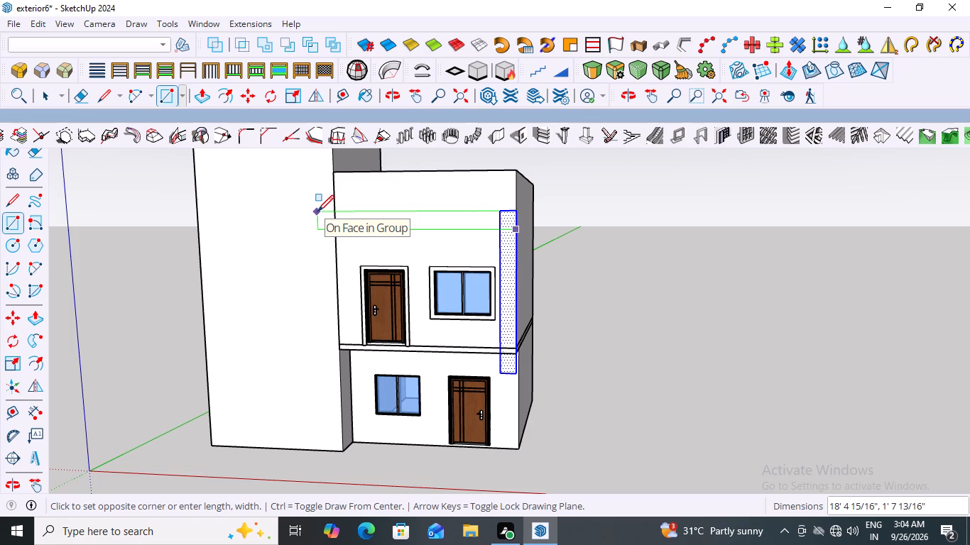
scroll(317, 211, up, 5)
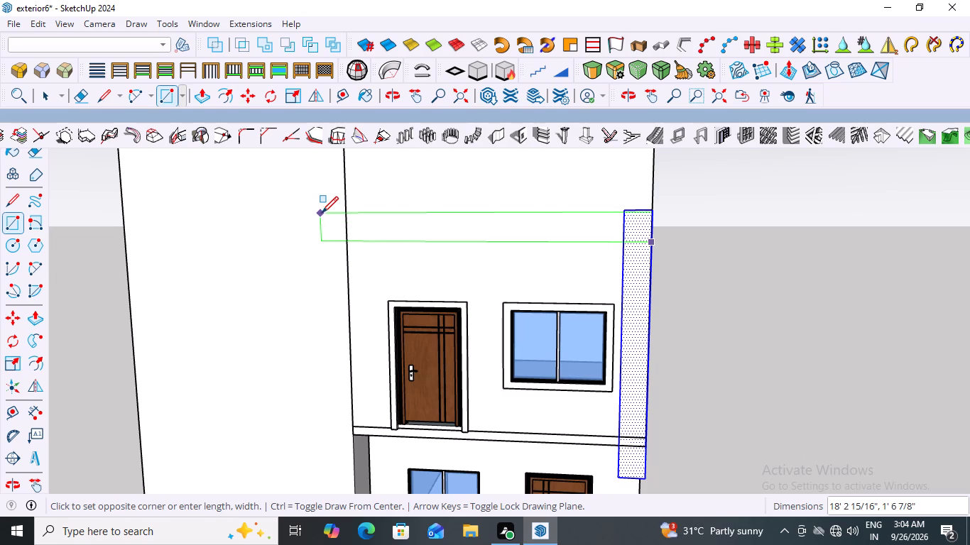
click(324, 211)
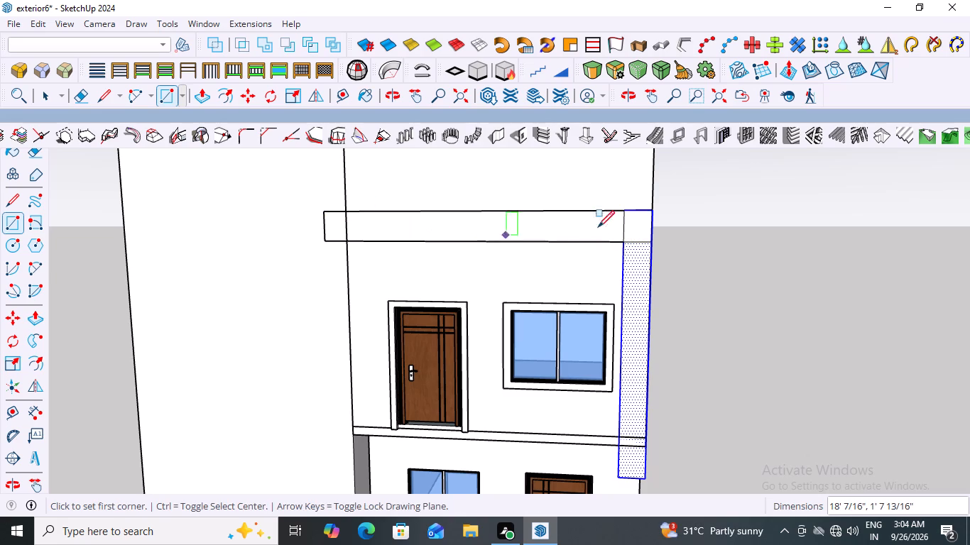
key(space)
scroll(636, 238, up, 2)
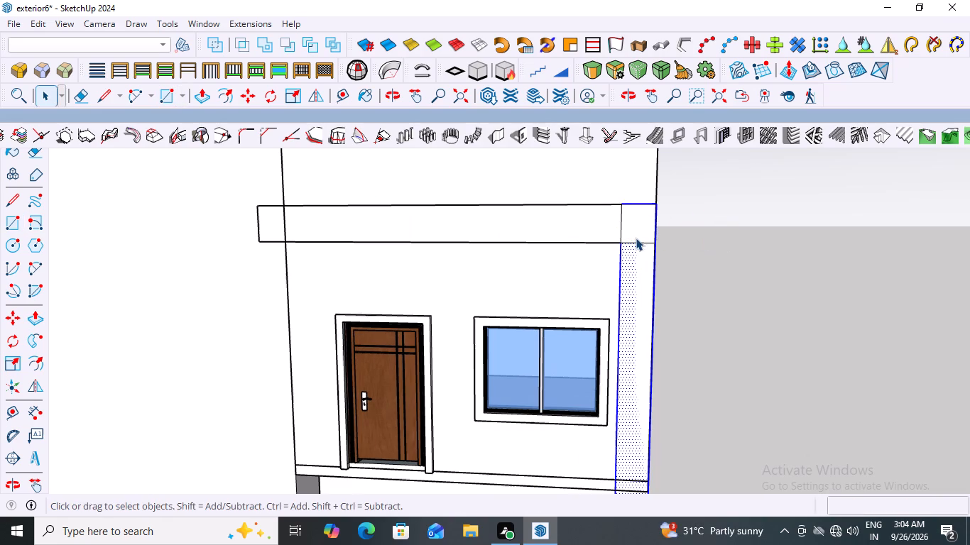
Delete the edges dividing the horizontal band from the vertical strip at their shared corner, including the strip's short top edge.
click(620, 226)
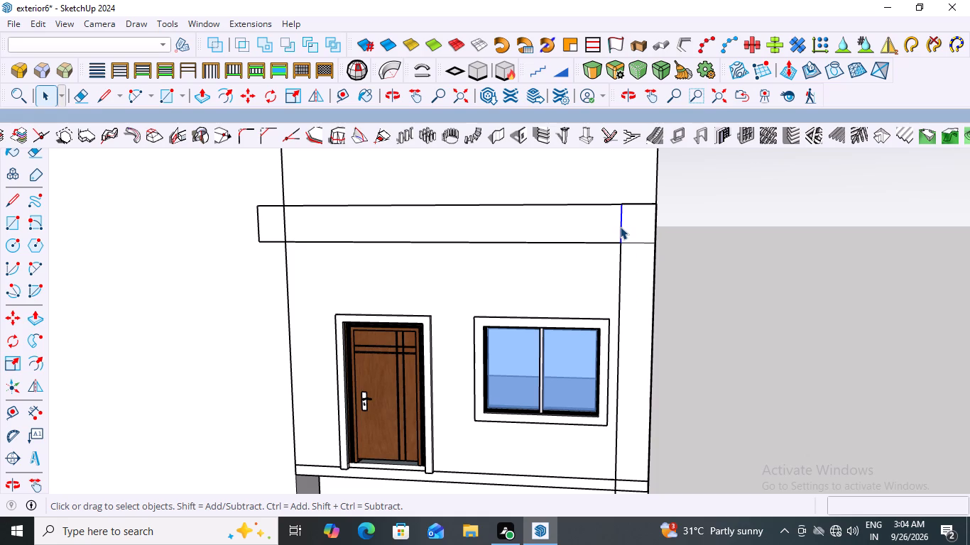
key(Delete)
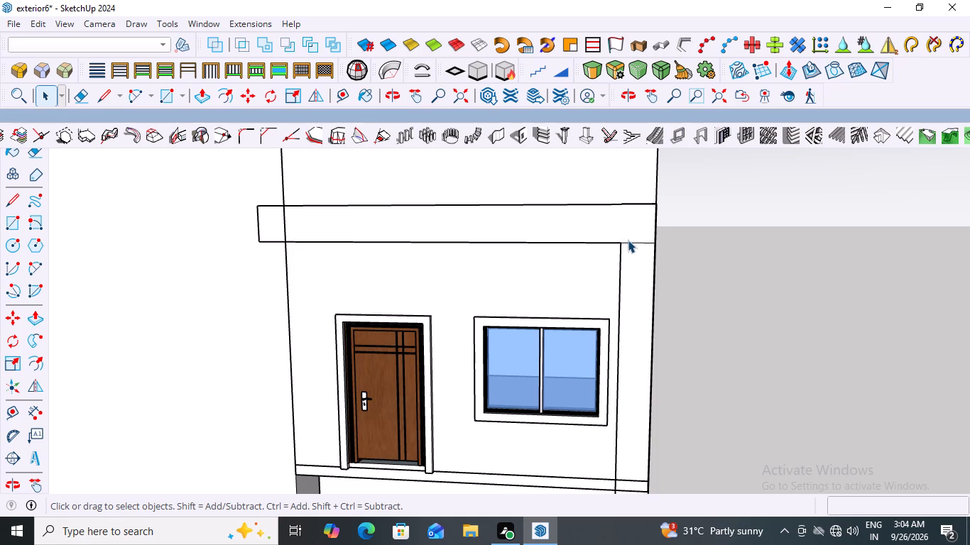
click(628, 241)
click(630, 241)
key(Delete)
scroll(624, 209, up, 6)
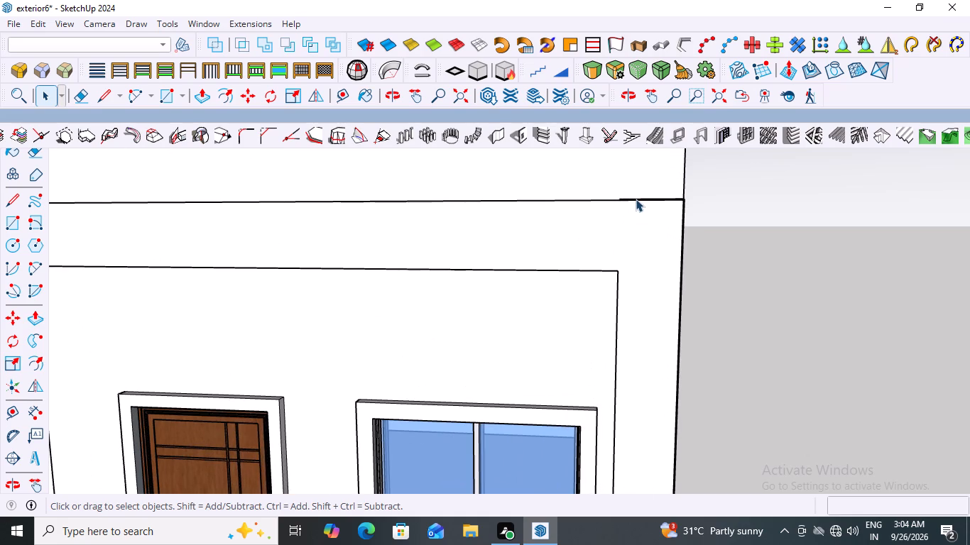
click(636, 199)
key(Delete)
Examine the corner where the horizontal band meets the vertical strip, close up and from the side.
scroll(609, 201, up, 3)
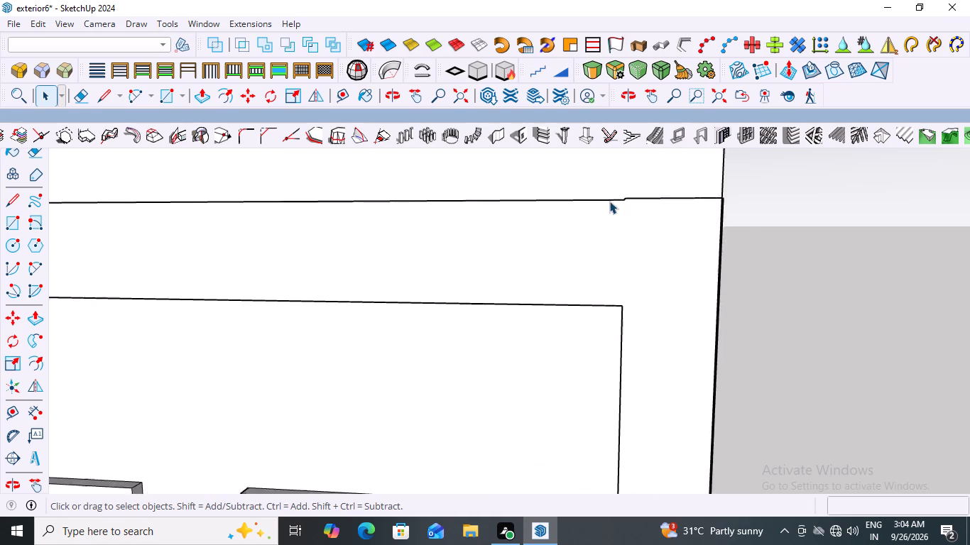
scroll(609, 201, up, 9)
scroll(615, 199, down, 8)
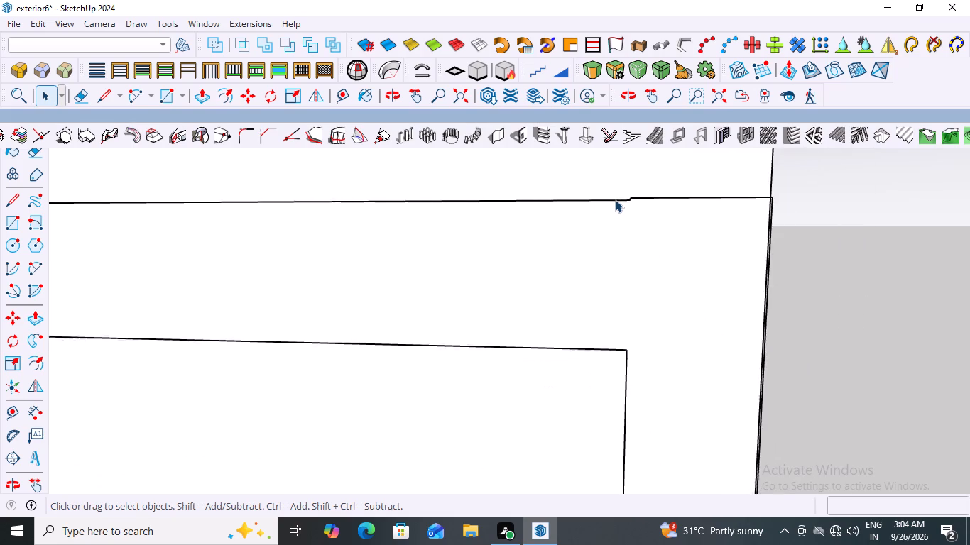
scroll(615, 199, down, 16)
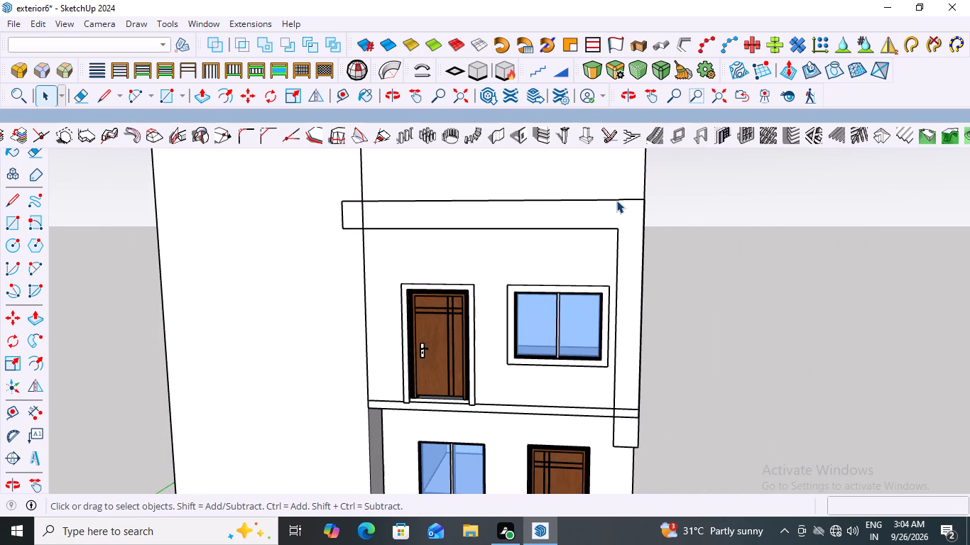
middle_drag(676, 260, 495, 265)
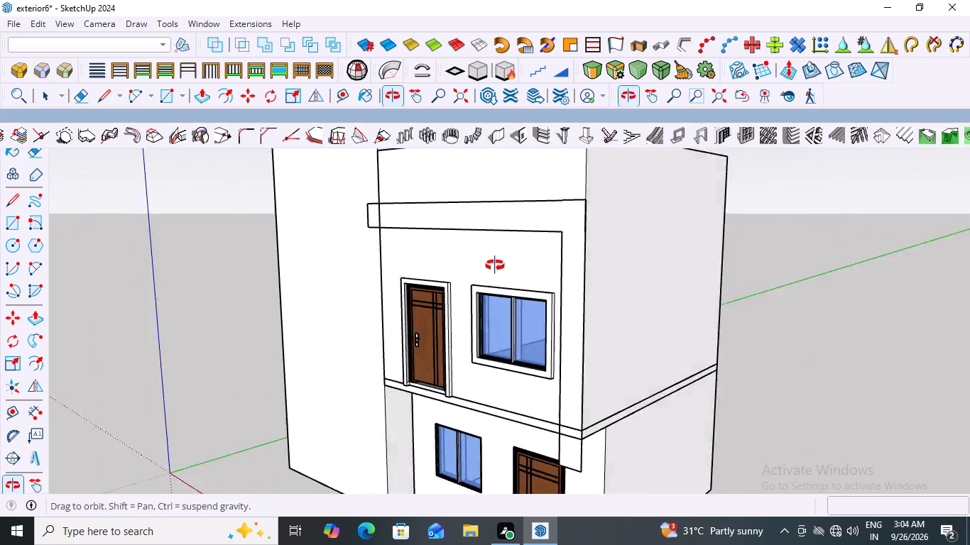
middle_drag(495, 265, 685, 255)
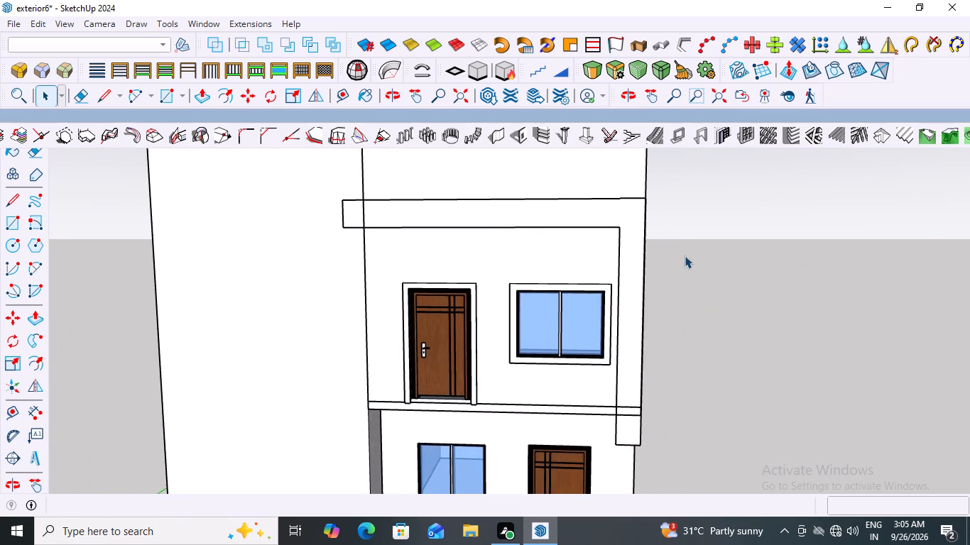
scroll(655, 239, up, 5)
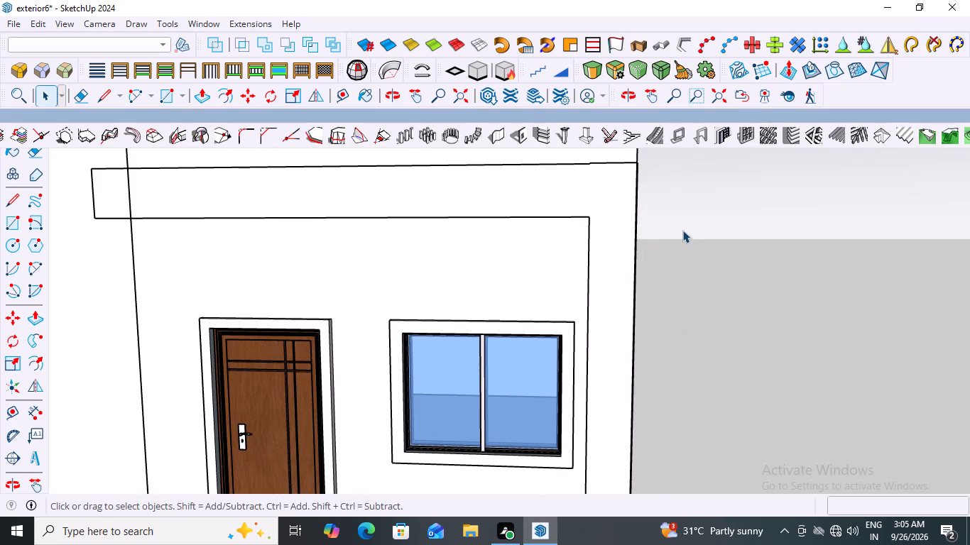
scroll(682, 230, down, 8)
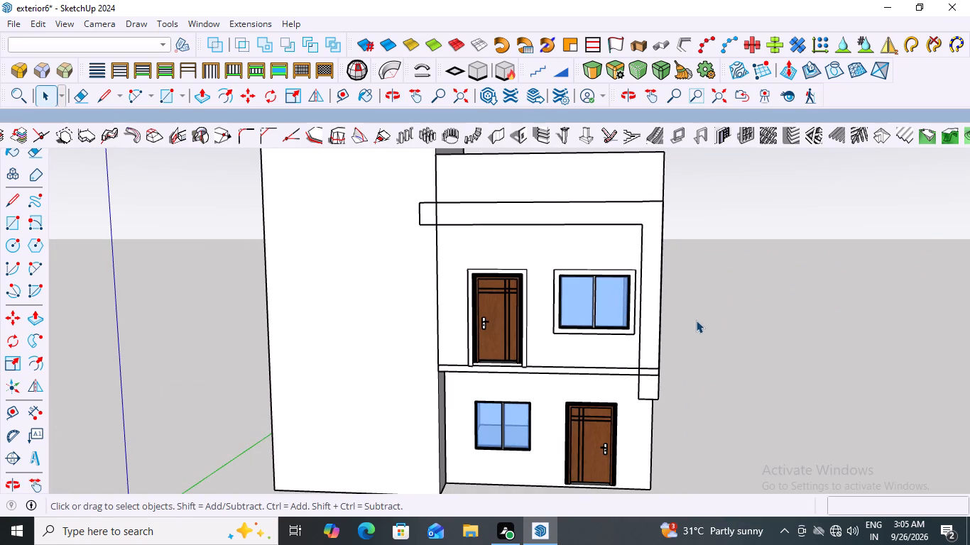
Undo the corner edge deletions, the new horizontal rectangle and the earlier removal of the outline inside the upper wall group.
key(ctrl+z)
key(ctrl+z)
key(ctrl+z)
key(ctrl+z)
key(ctrl+z)
key(ctrl+z)
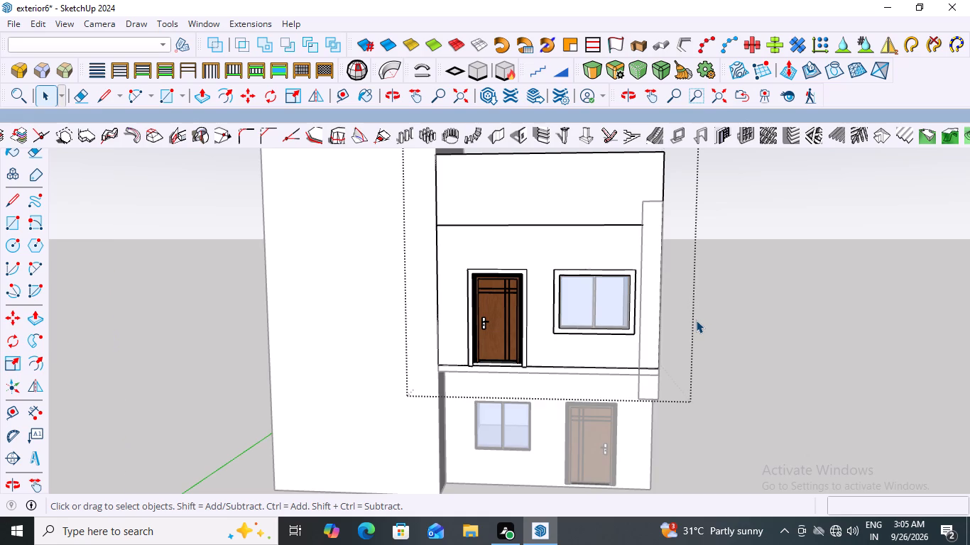
key(ctrl+z)
key(ctrl+z)
key(ctrl+z)
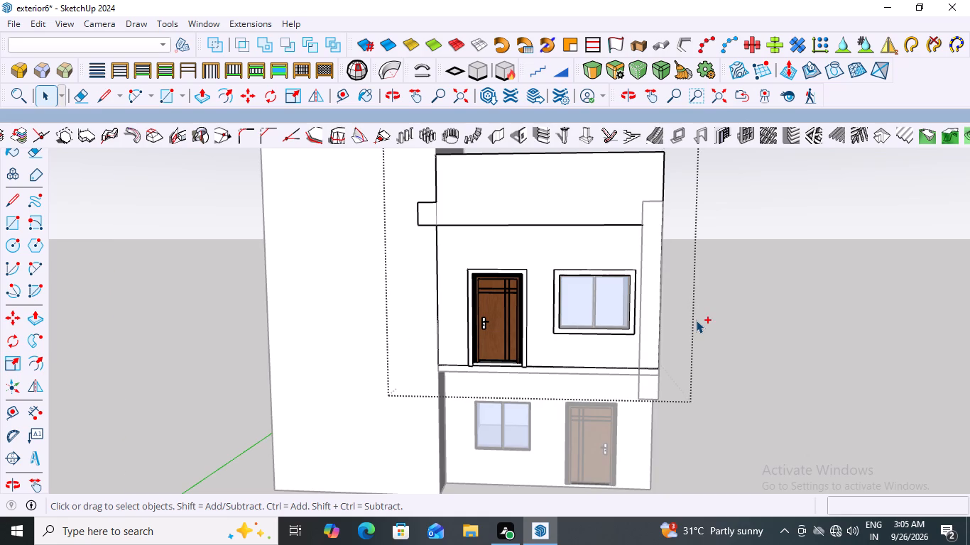
key(ctrl+z)
key(ctrl+z)
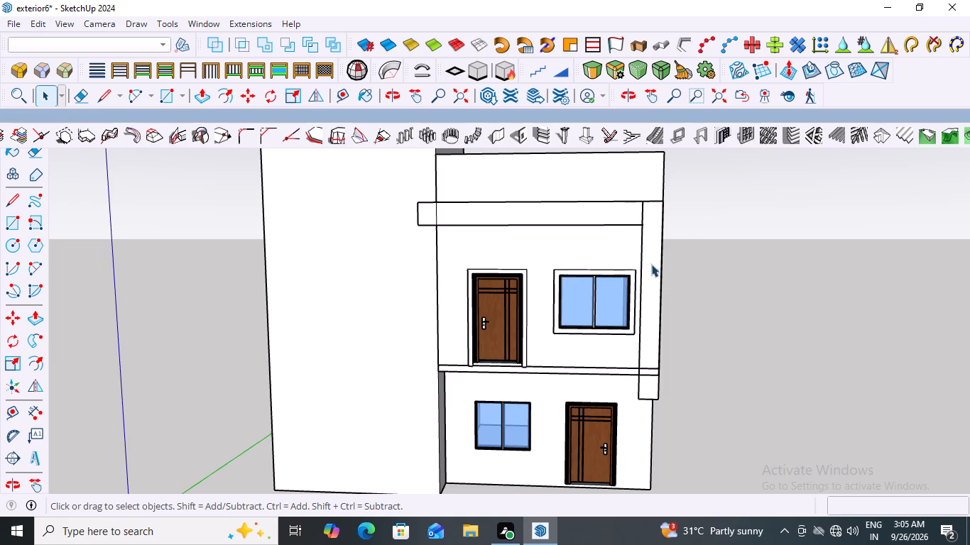
Delete the vertical strip with its face and edges from the outer side of the facade.
click(640, 255)
triple_click(640, 255)
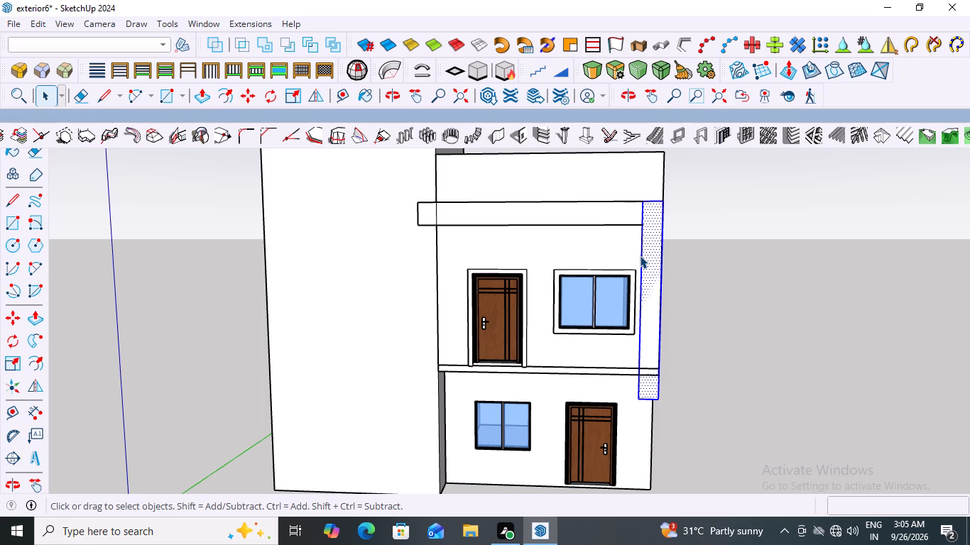
key(Delete)
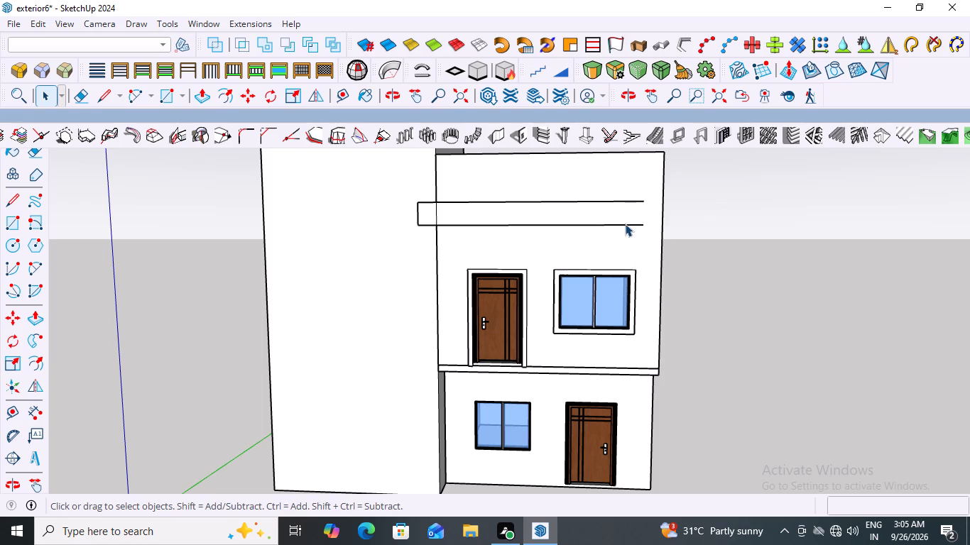
Inside the upper wall group, delete the horizontal outline's lower edges, its short end edge and the top edge's overhanging part.
click(625, 224)
double_click(625, 224)
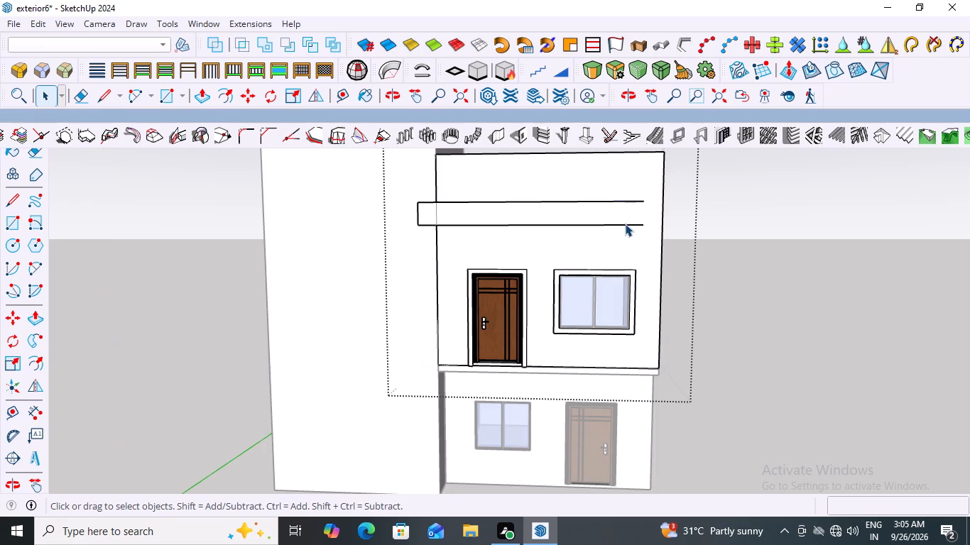
click(628, 225)
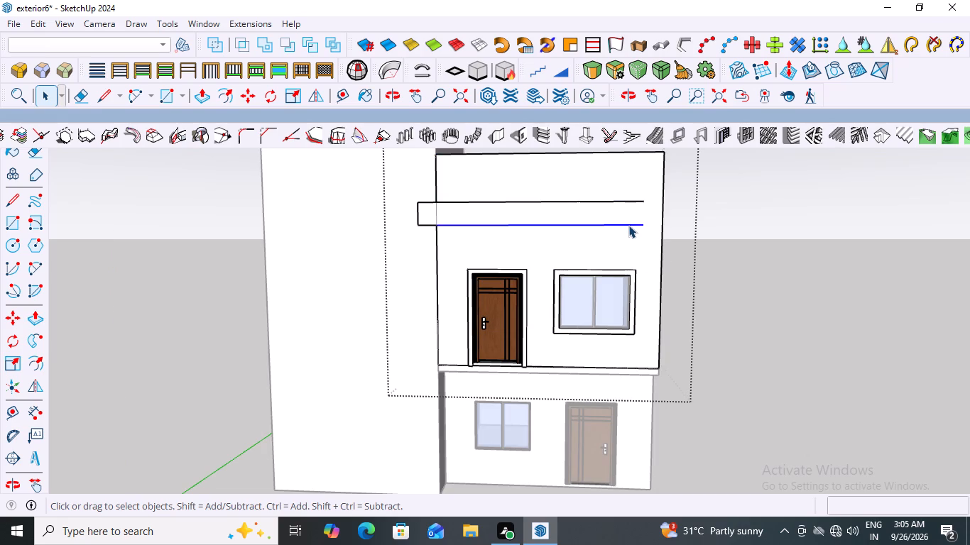
key(Delete)
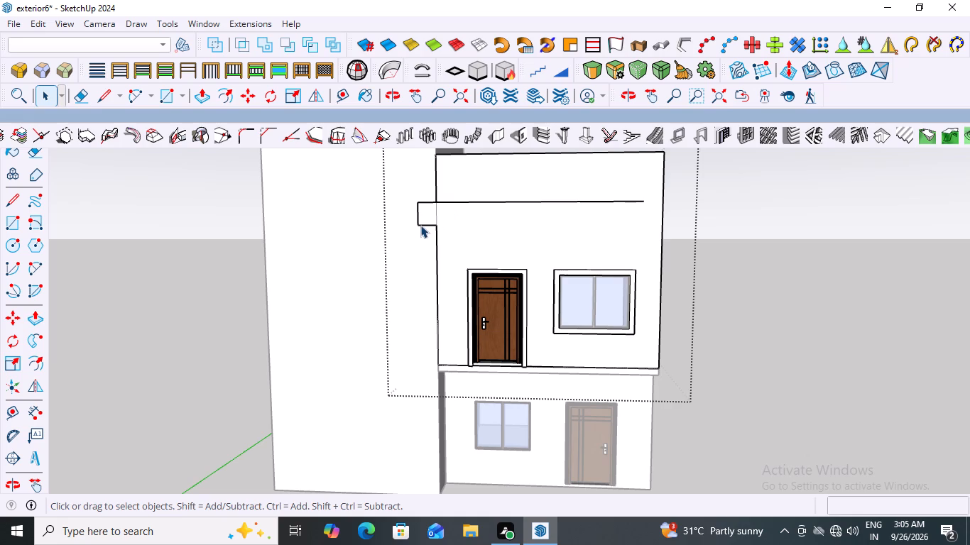
click(423, 224)
key(Delete)
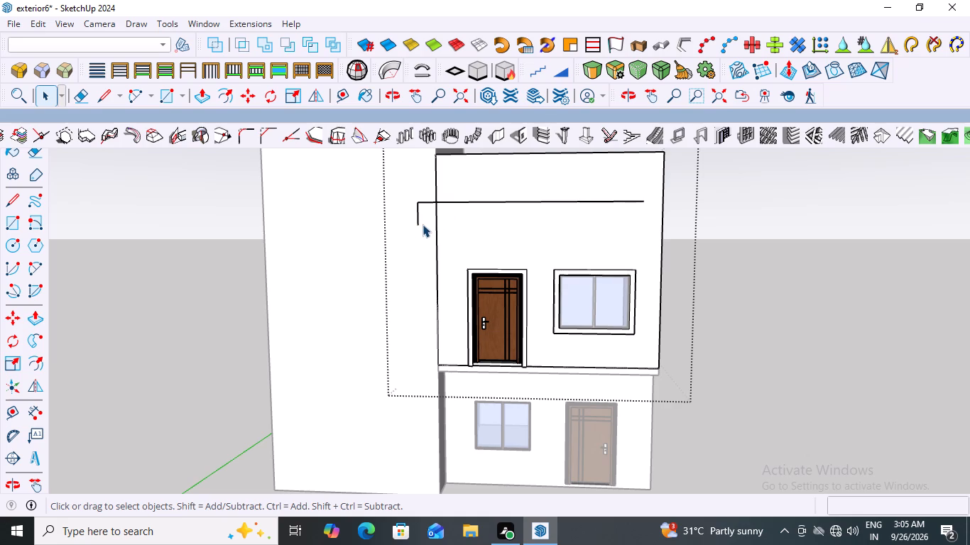
click(418, 212)
key(Delete)
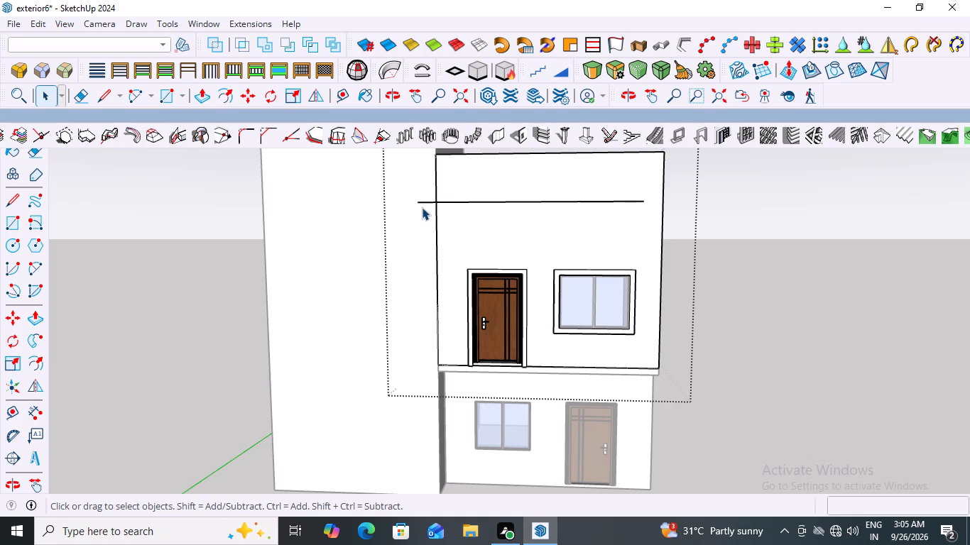
click(423, 202)
key(Delete)
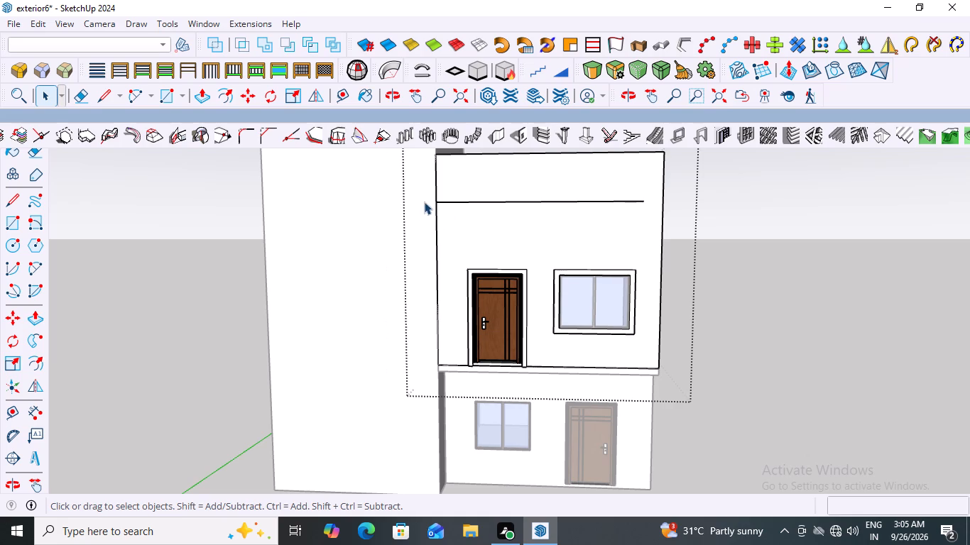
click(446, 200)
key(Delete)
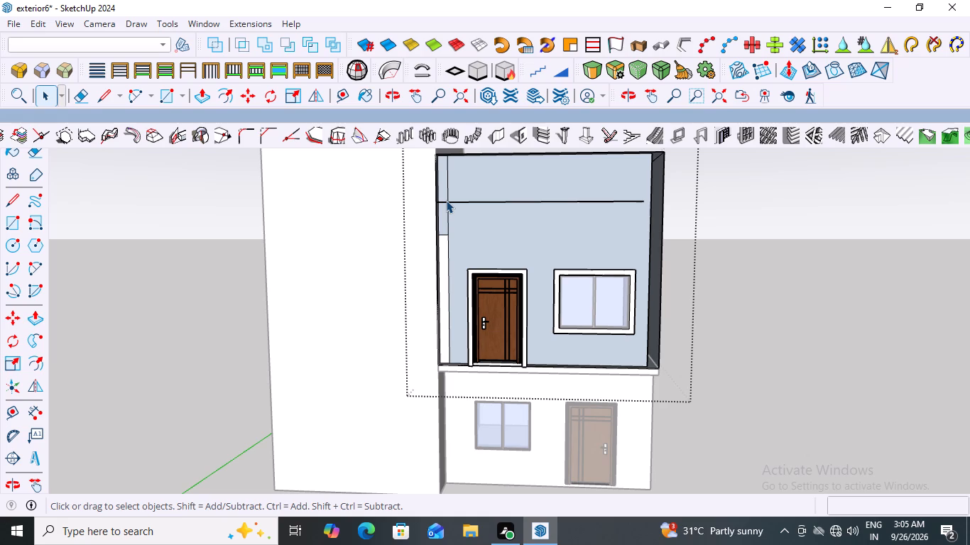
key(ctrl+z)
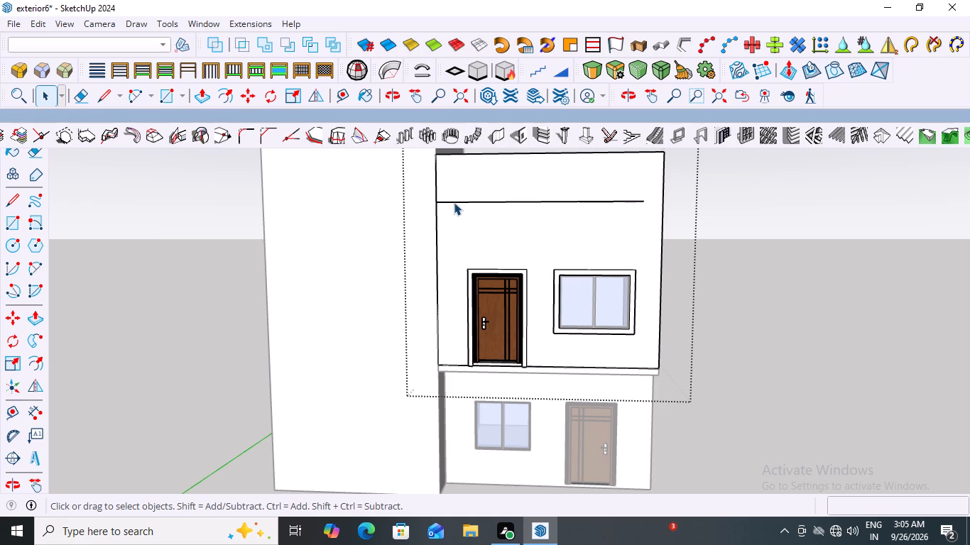
Delete the outline's remaining top edge across the upper wall and check that the wall's front face is whole.
click(453, 202)
key(Delete)
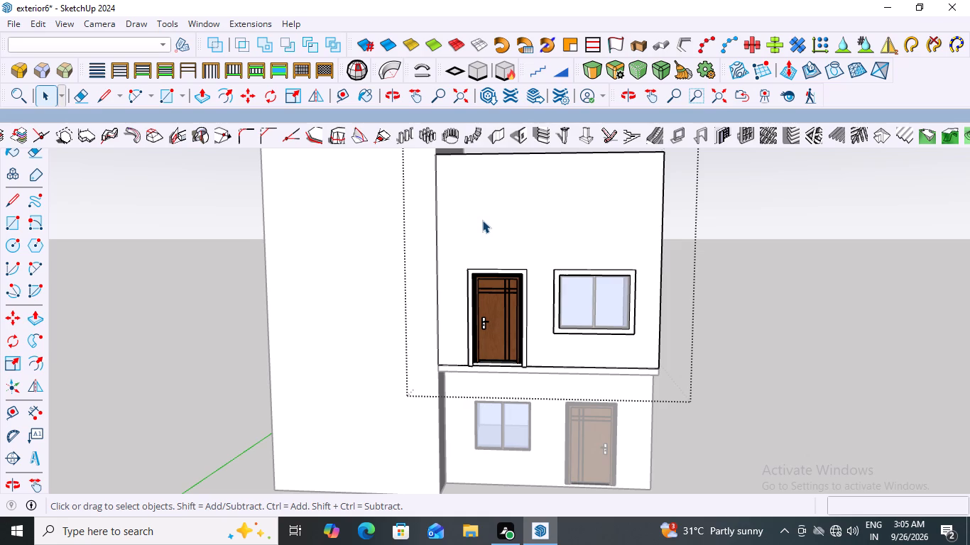
double_click(482, 220)
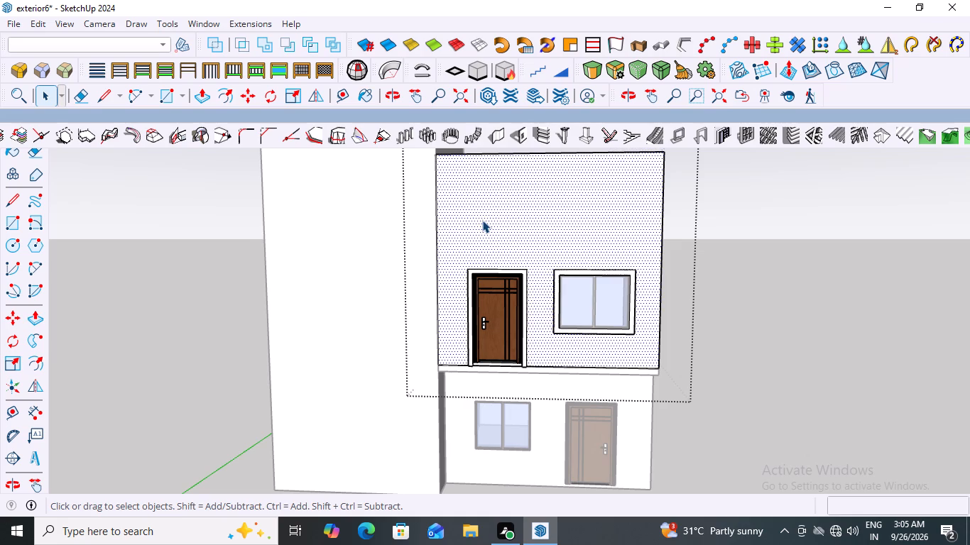
click(759, 221)
double_click(540, 224)
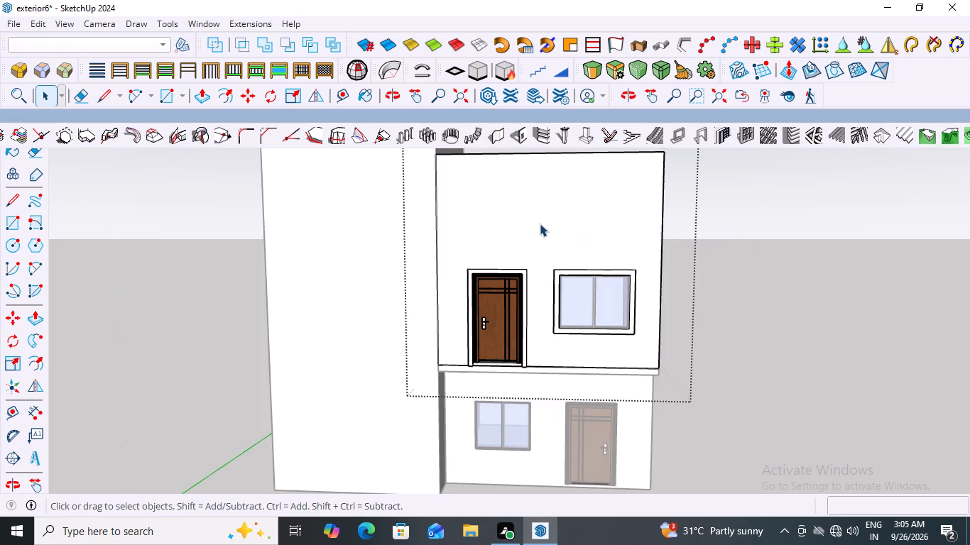
click(475, 222)
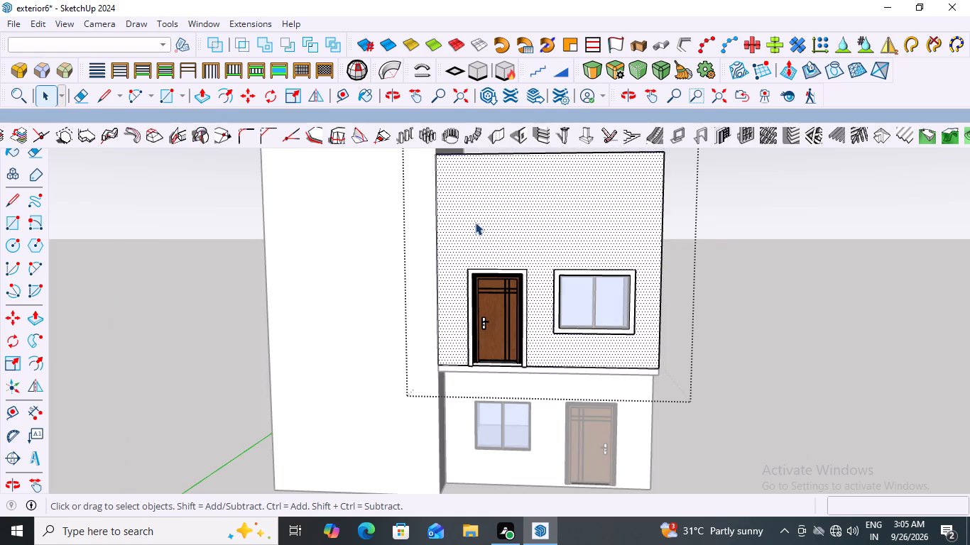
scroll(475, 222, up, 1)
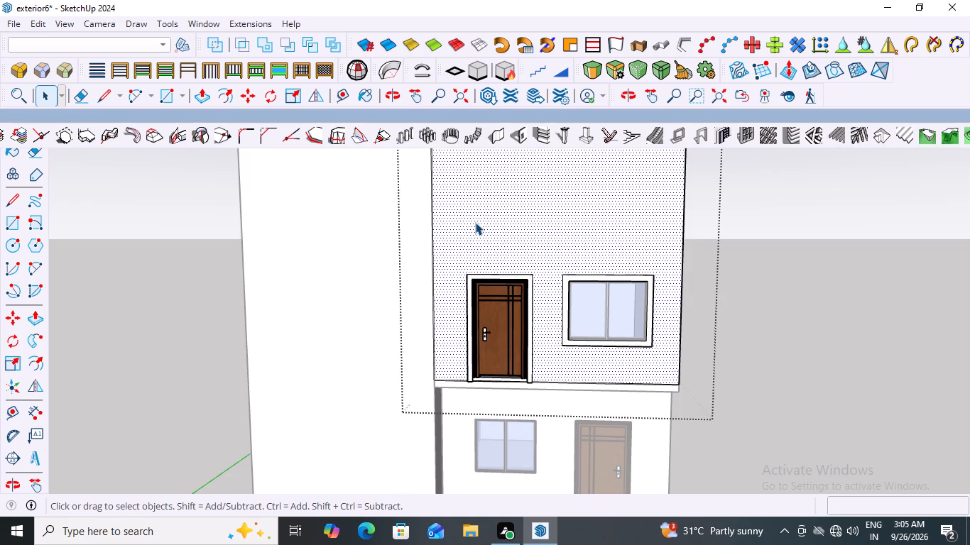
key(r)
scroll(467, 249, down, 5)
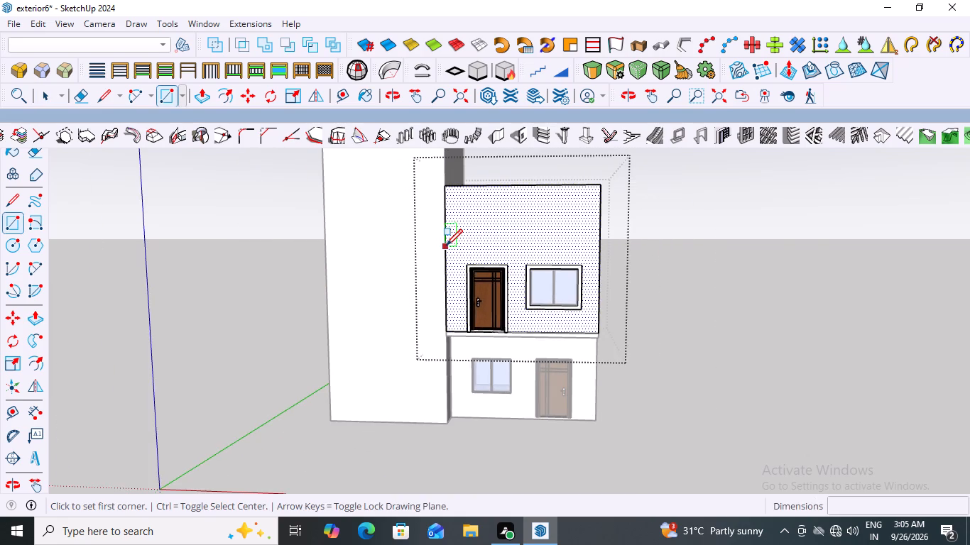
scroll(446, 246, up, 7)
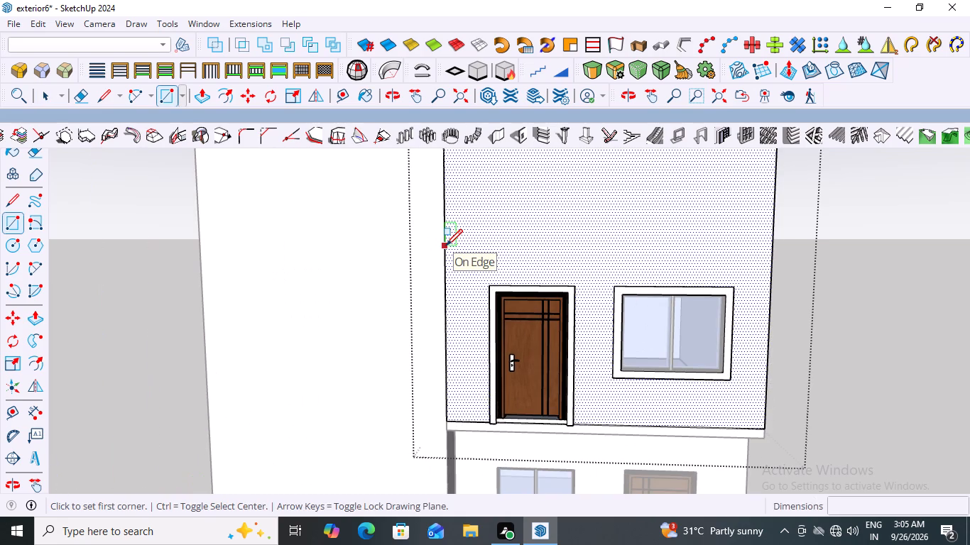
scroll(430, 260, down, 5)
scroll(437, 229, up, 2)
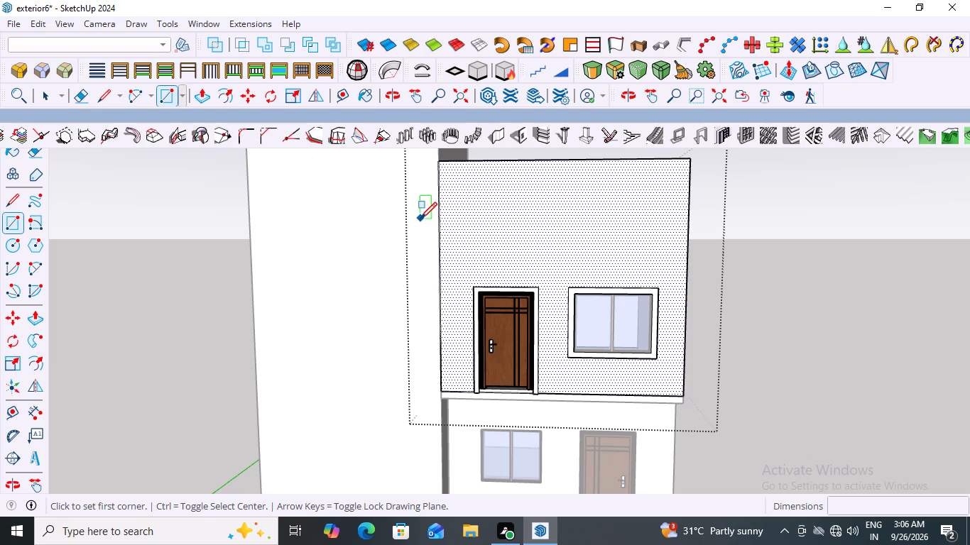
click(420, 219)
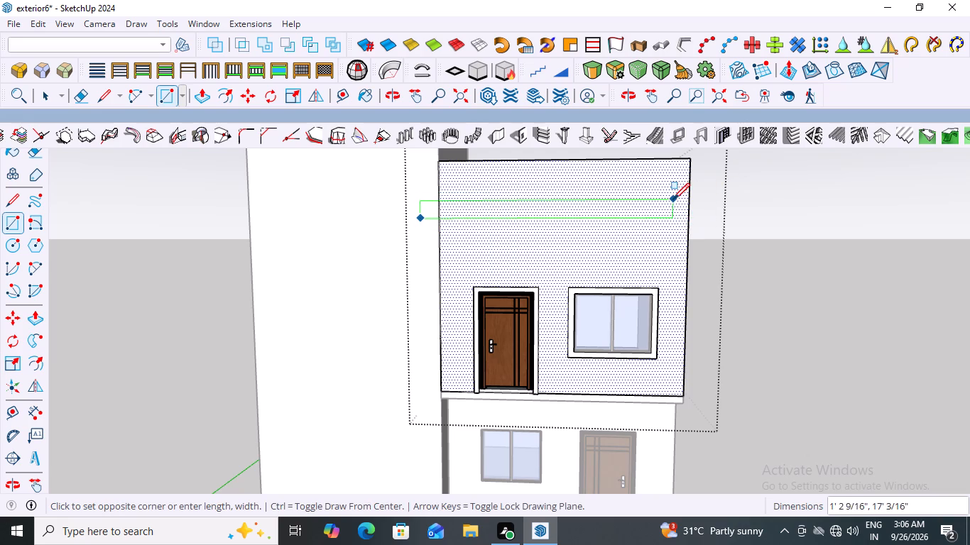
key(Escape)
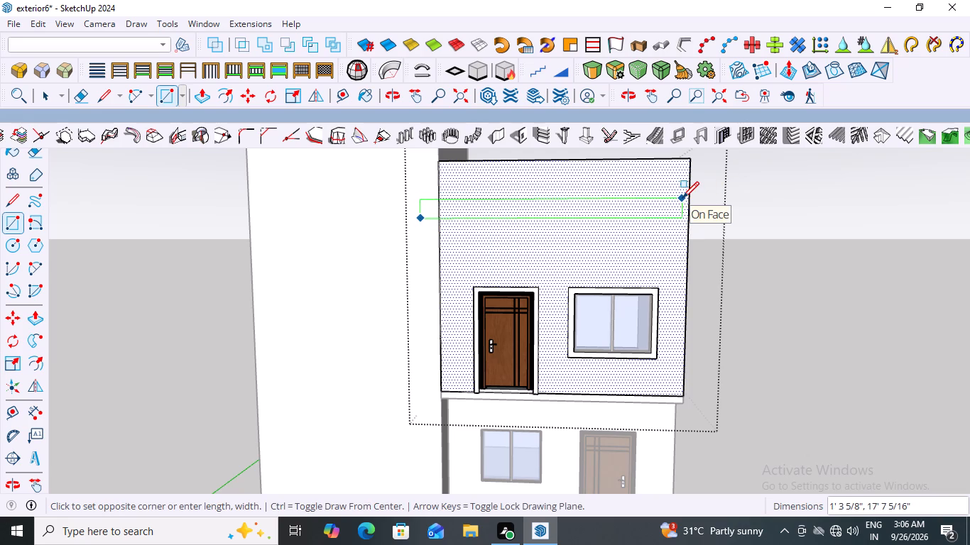
Draw a horizontal rectangle about 1' 7 7/16" by 18' 7/16" across the upper wall, overhanging its edge beside the taller block.
click(420, 203)
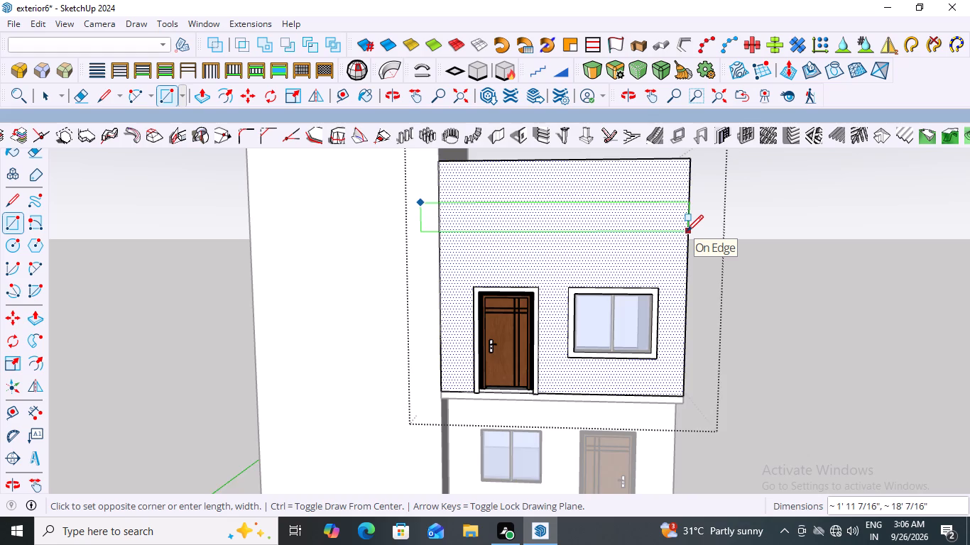
scroll(687, 231, up, 6)
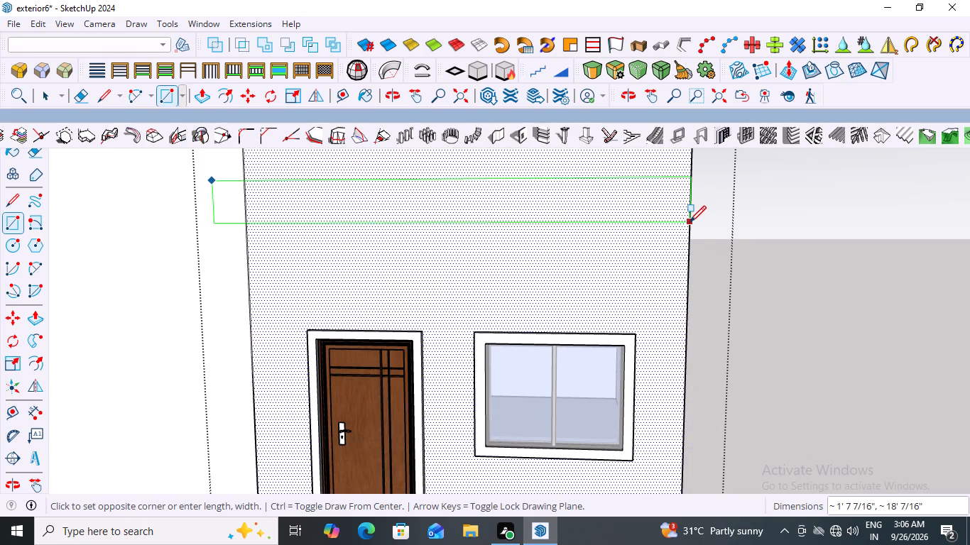
click(690, 222)
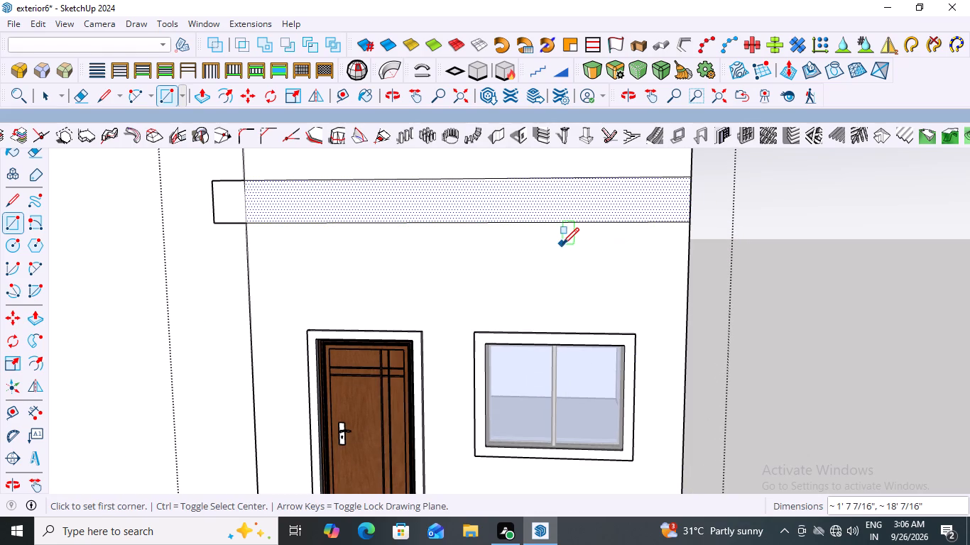
Check by selection whether the horizontal band is a separate face within the upper wall group.
key(space)
click(593, 210)
double_click(593, 210)
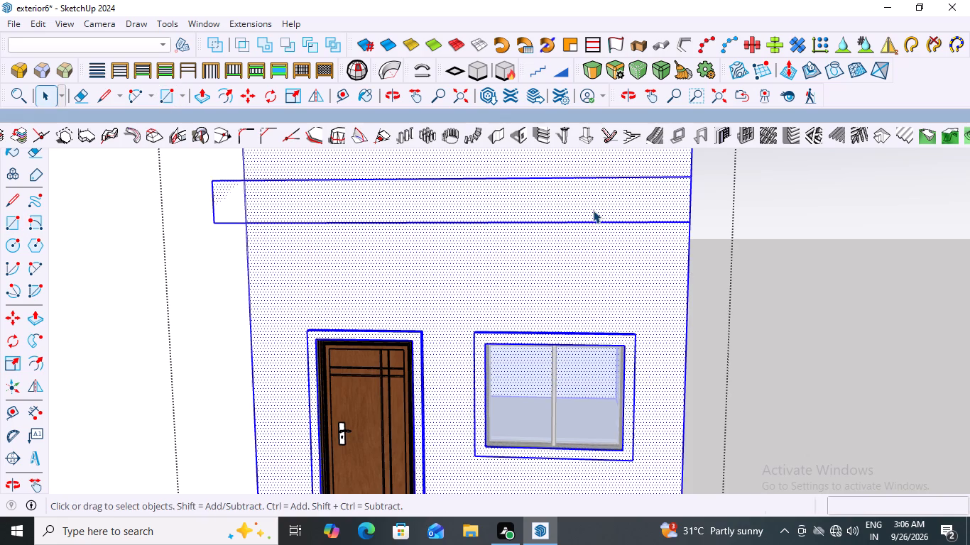
click(775, 226)
click(587, 206)
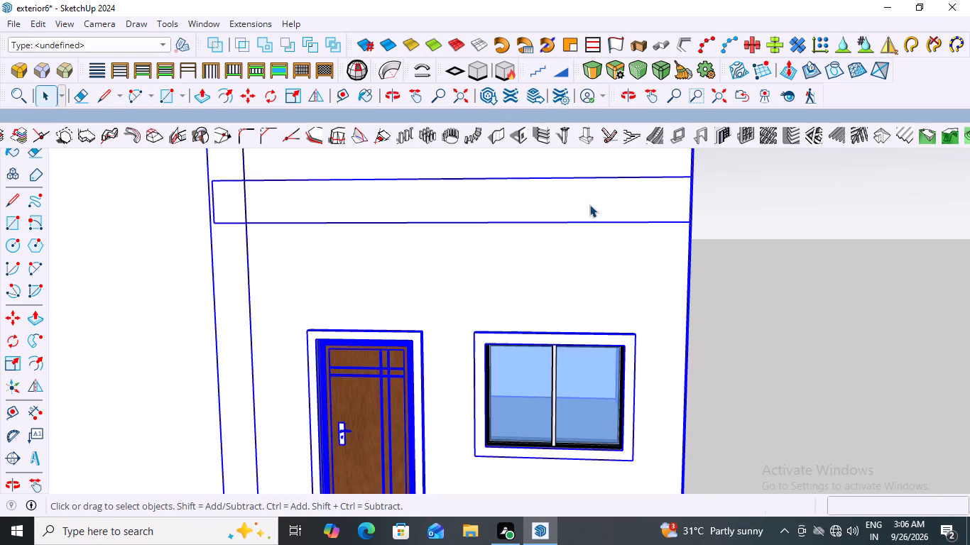
double_click(589, 204)
click(591, 204)
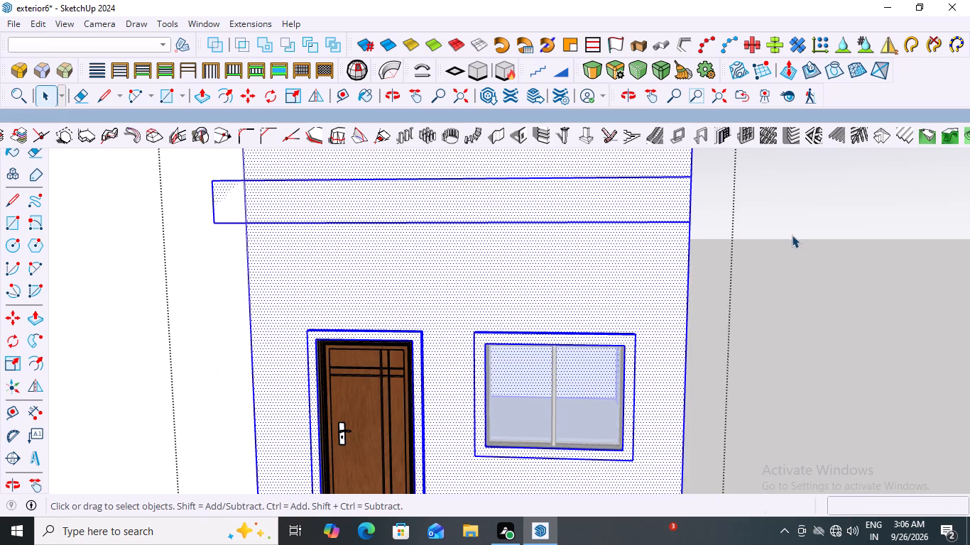
click(792, 235)
click(617, 207)
double_click(617, 206)
click(617, 206)
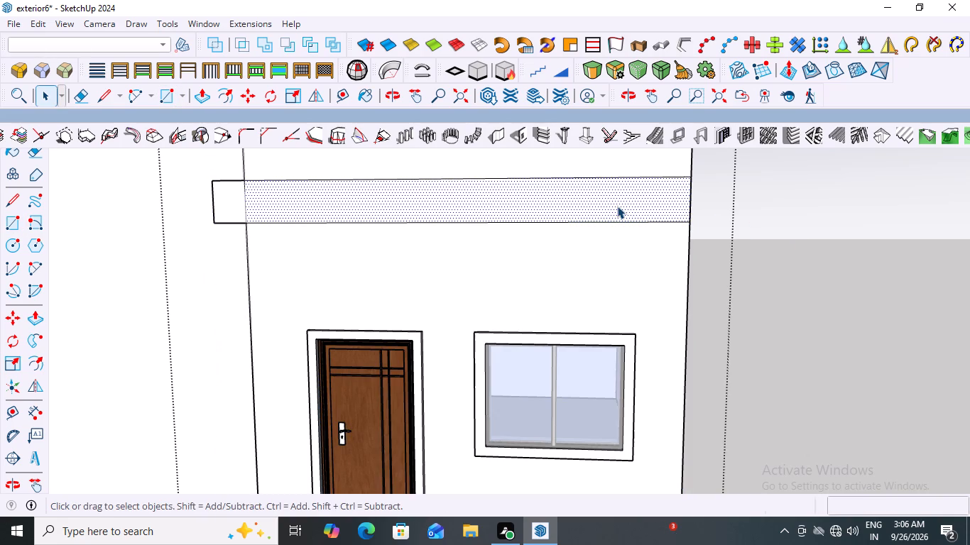
click(617, 206)
click(617, 206)
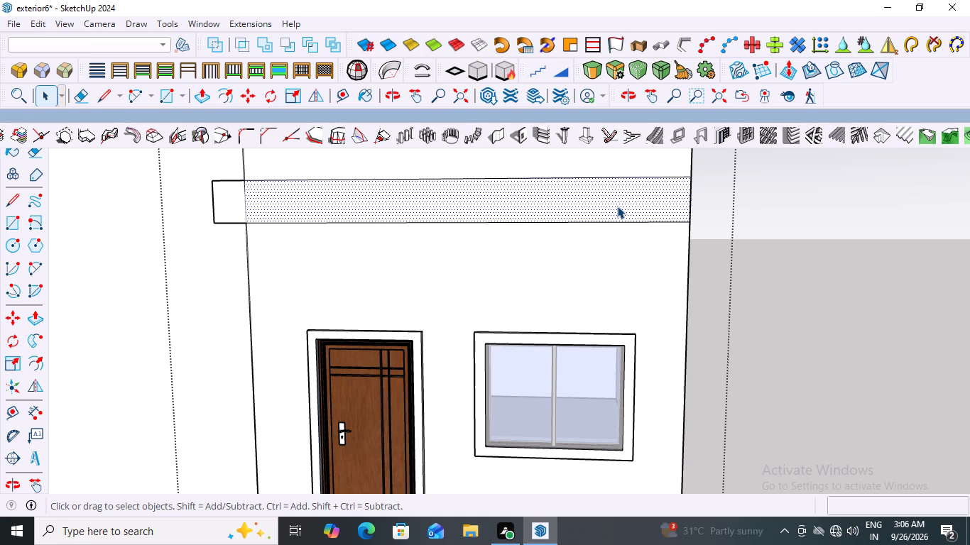
Draw a vertical rectangle about 1' 7 3/16" by 15' 4 1/8" from the band's top outer corner down past the upper wall's base.
scroll(617, 206, down, 8)
scroll(642, 267, up, 2)
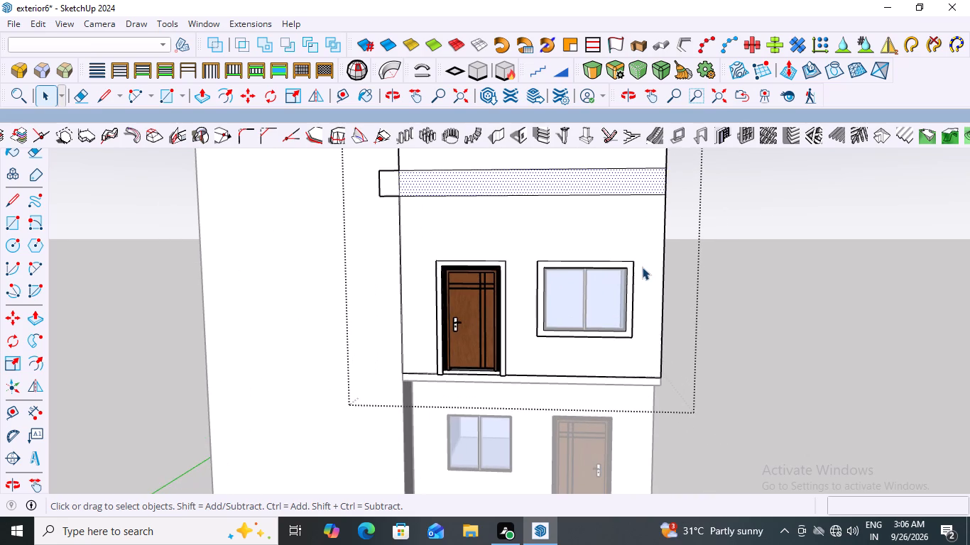
key(r)
scroll(633, 170, up, 3)
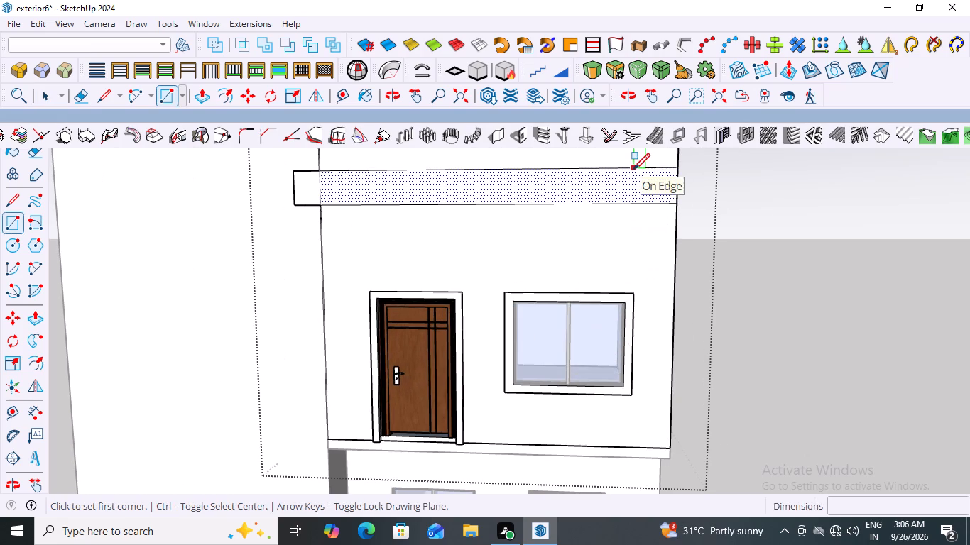
scroll(694, 175, up, 3)
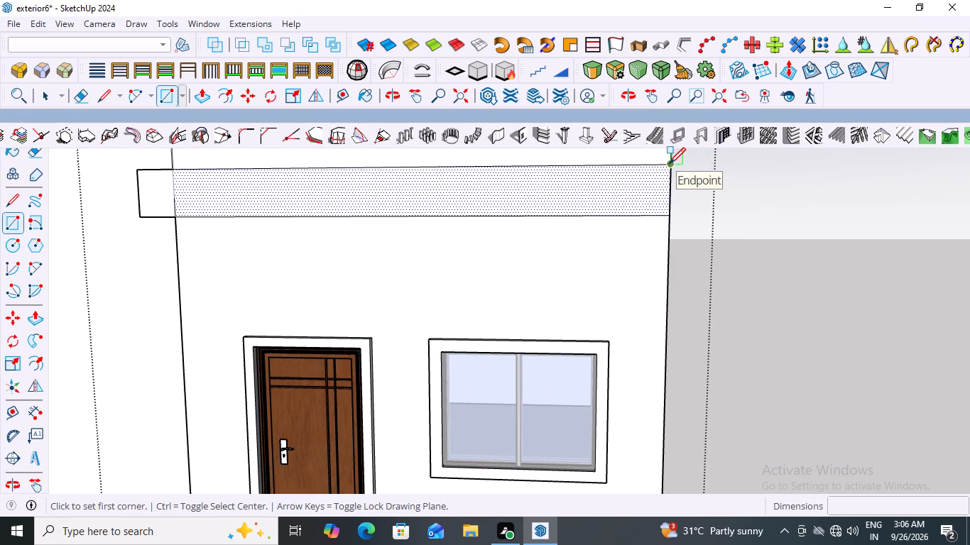
click(669, 164)
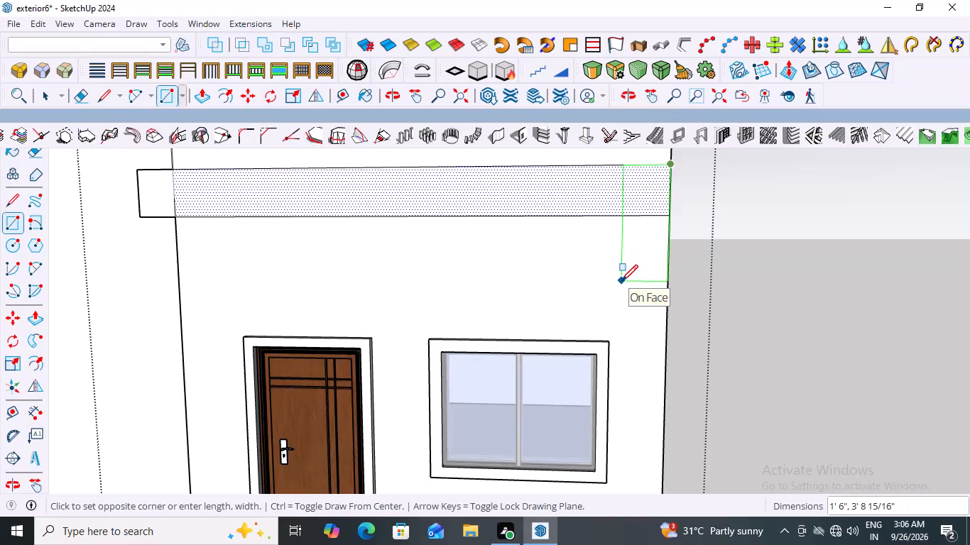
scroll(621, 279, down, 10)
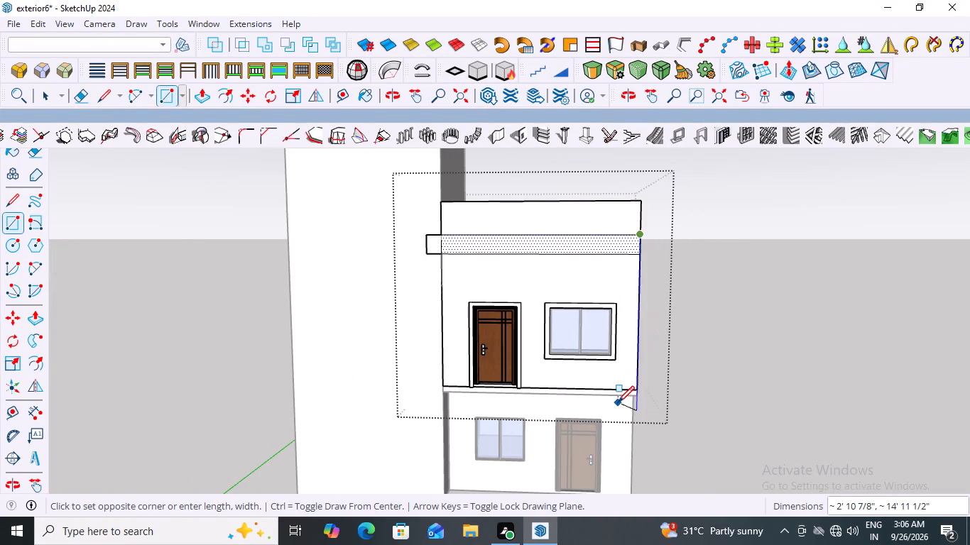
scroll(618, 402, up, 6)
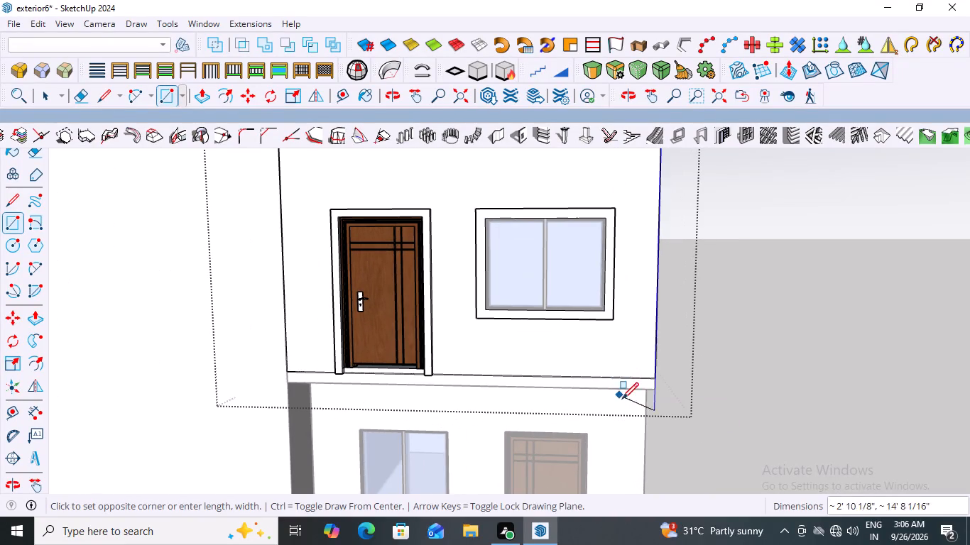
scroll(617, 409, up, 5)
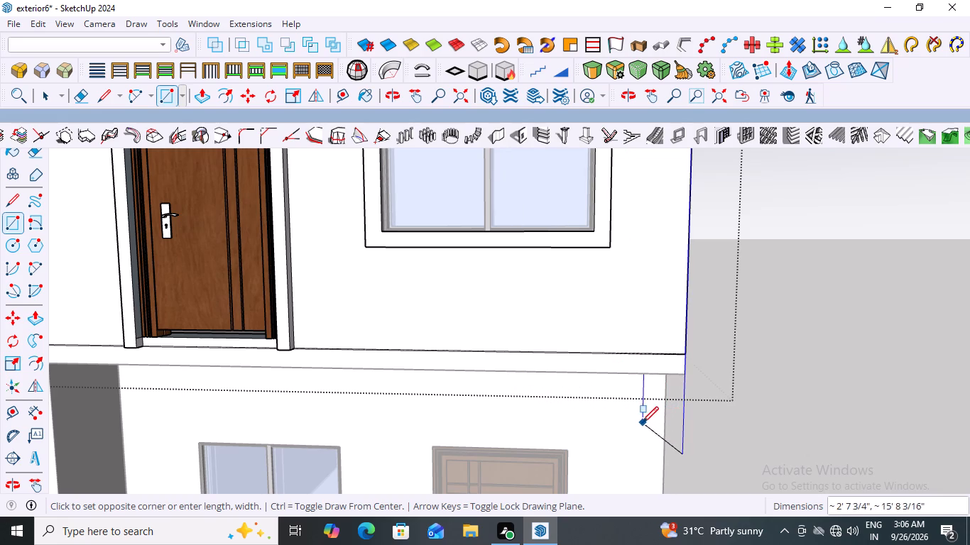
scroll(688, 400, down, 9)
middle_click(688, 400)
middle_drag(686, 410, 503, 359)
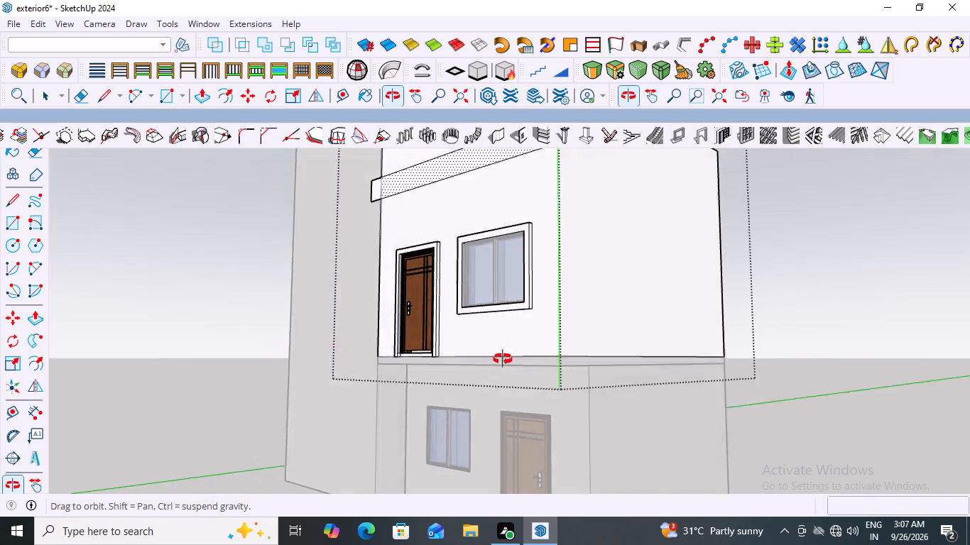
middle_drag(503, 359, 498, 370)
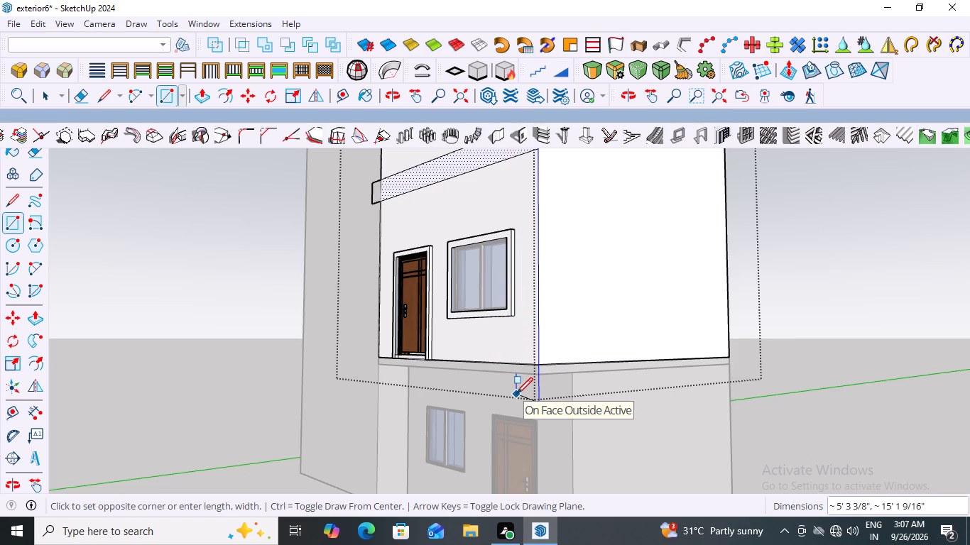
key(Left)
middle_drag(505, 392, 571, 396)
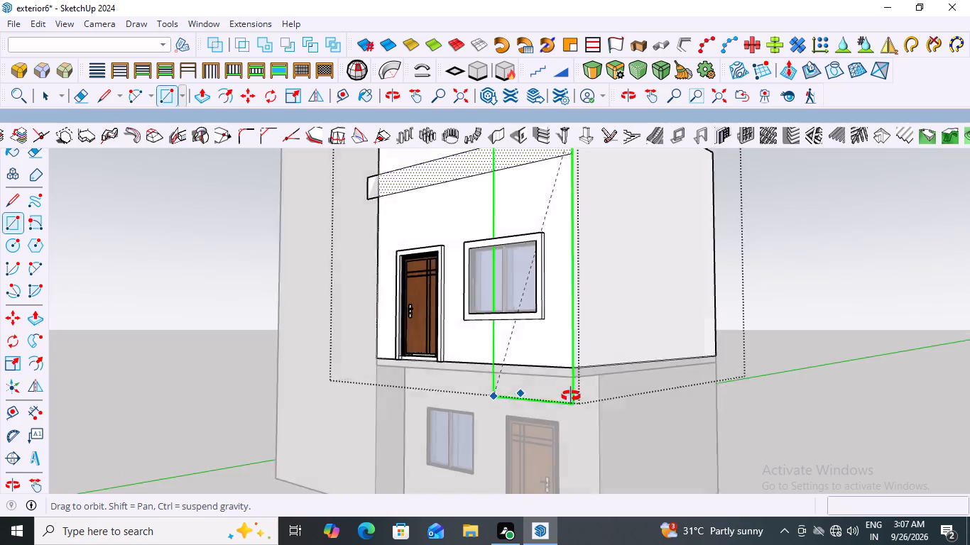
middle_drag(571, 396, 707, 396)
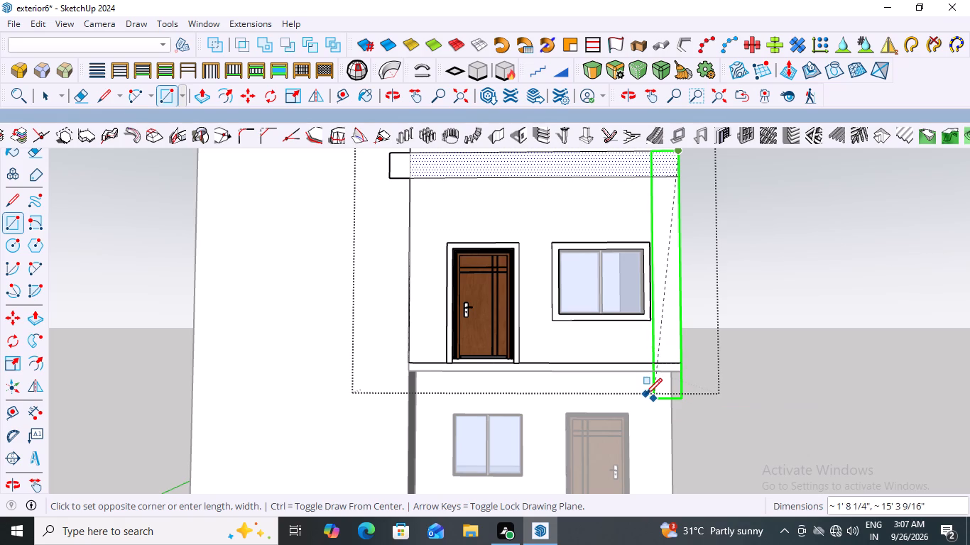
click(647, 395)
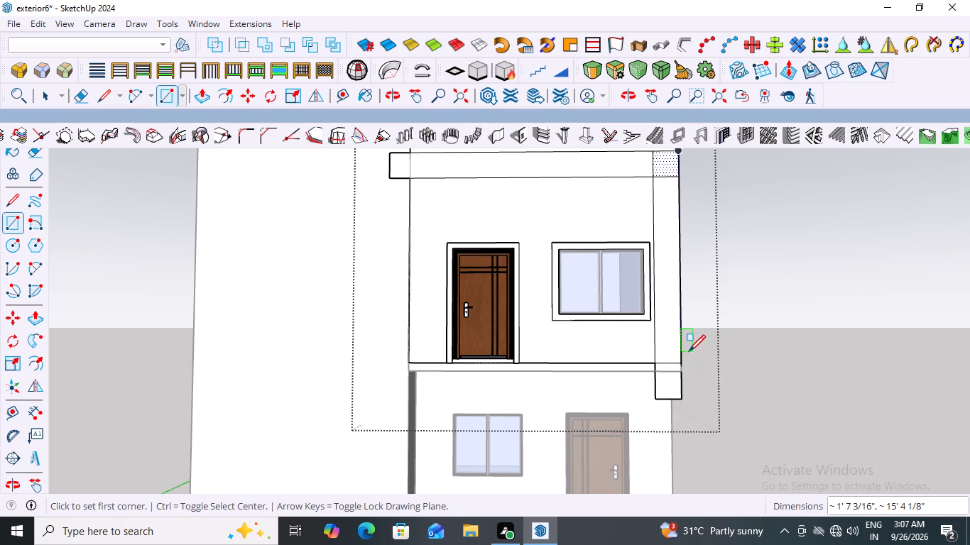
Delete the two inner edges where the horizontal band and the vertical strip overlap, merging them into an L shape.
key(space)
scroll(680, 315, up, 2)
scroll(641, 288, down, 3)
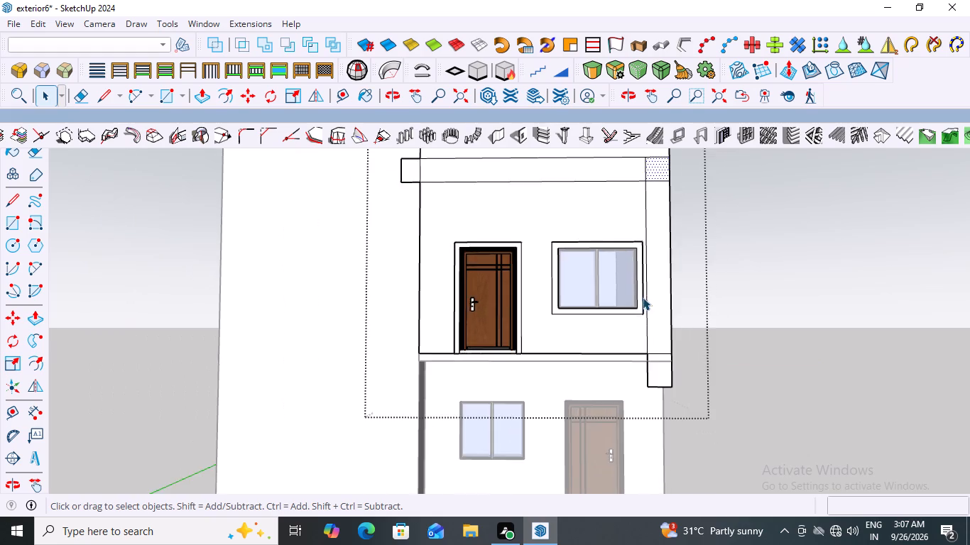
scroll(643, 297, down, 3)
middle_drag(648, 263, 648, 303)
scroll(669, 235, up, 3)
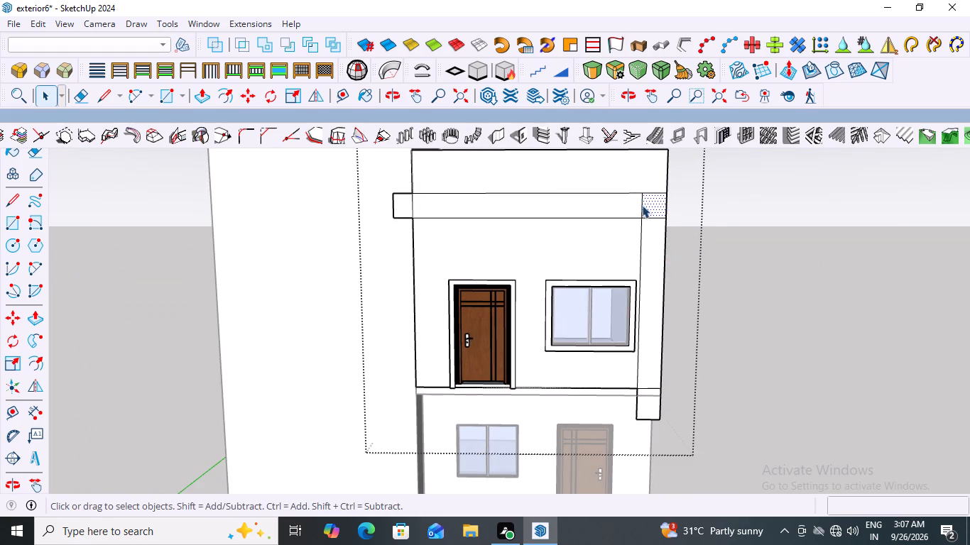
click(642, 206)
key(Delete)
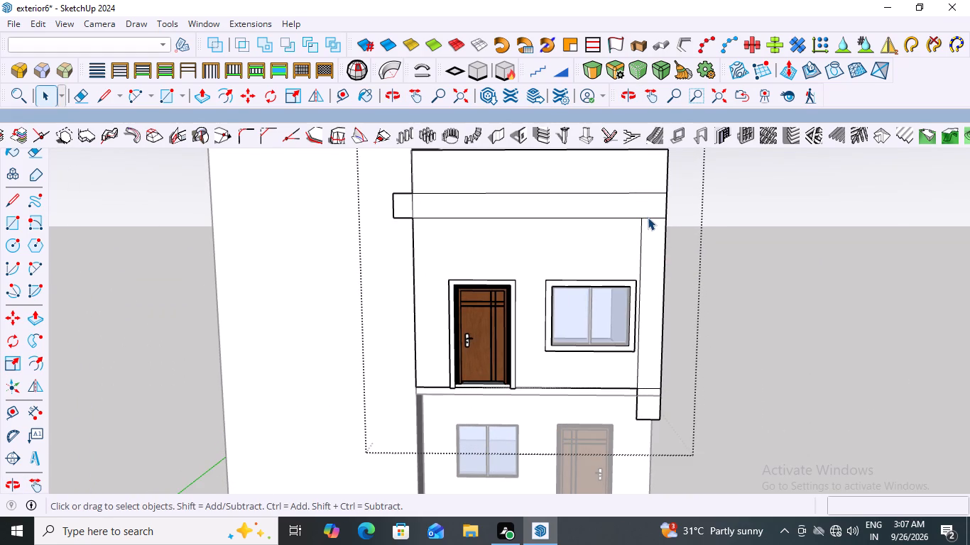
click(648, 217)
key(Delete)
Check by selection that the horizontal band and vertical strip form one L-shaped face on the upper wall.
scroll(726, 221, down, 2)
scroll(680, 287, down, 2)
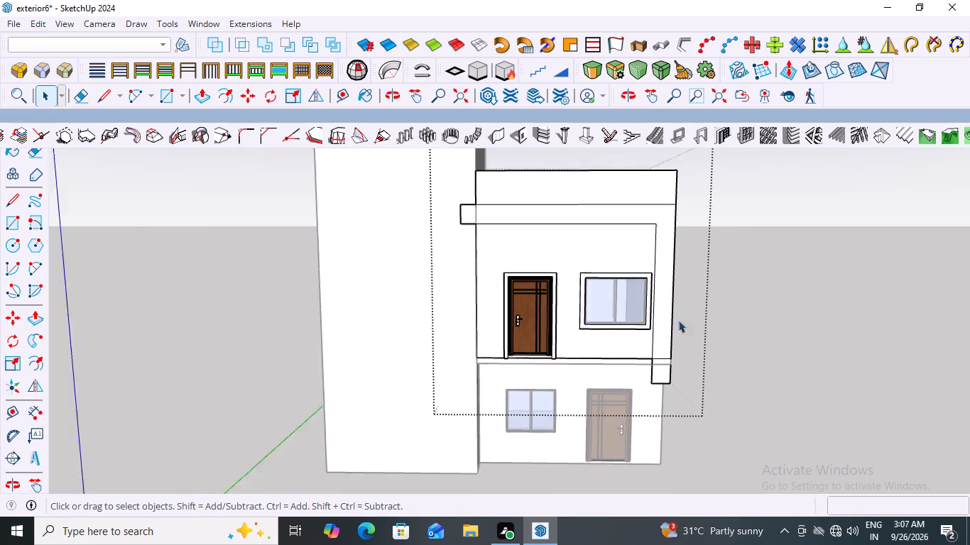
middle_drag(684, 287, 592, 119)
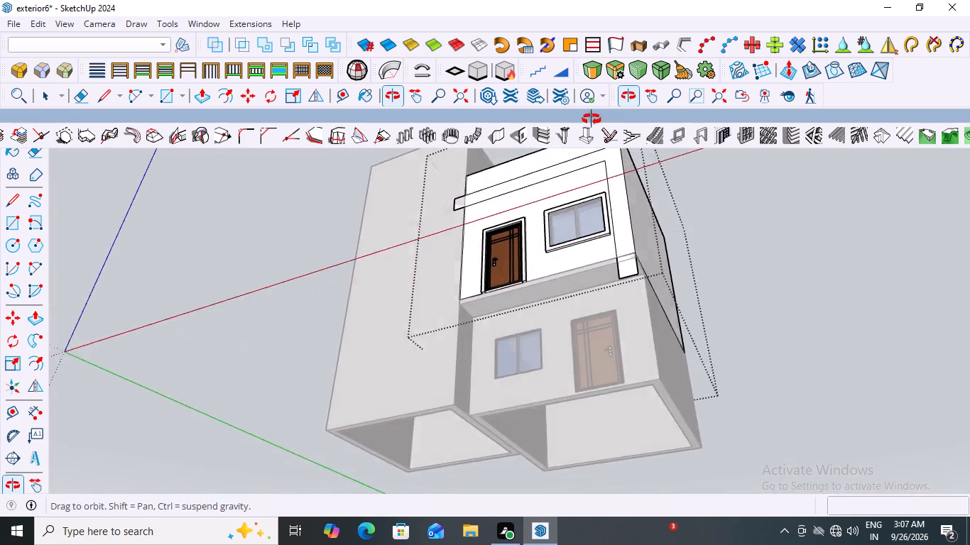
middle_drag(592, 119, 626, 193)
middle_drag(623, 220, 618, 270)
click(631, 192)
click(631, 192)
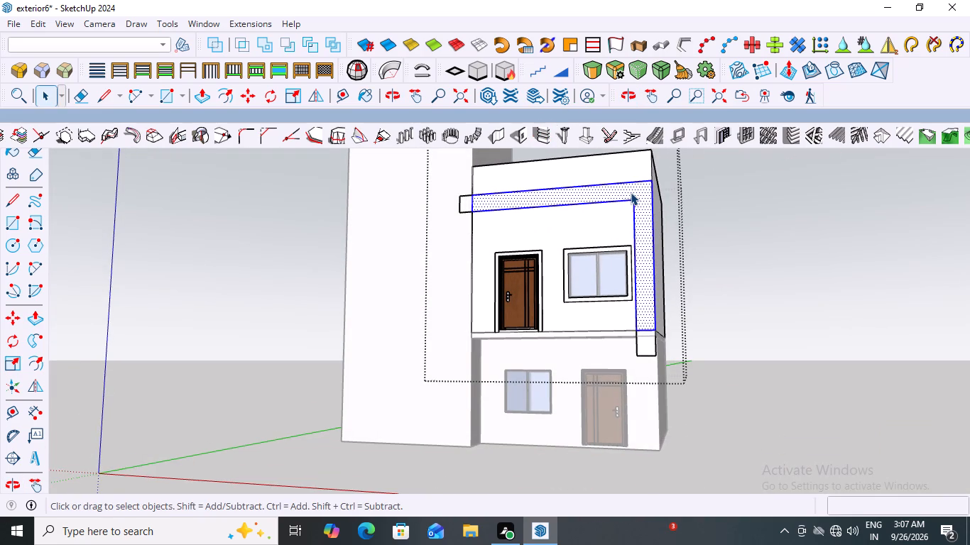
triple_click(639, 192)
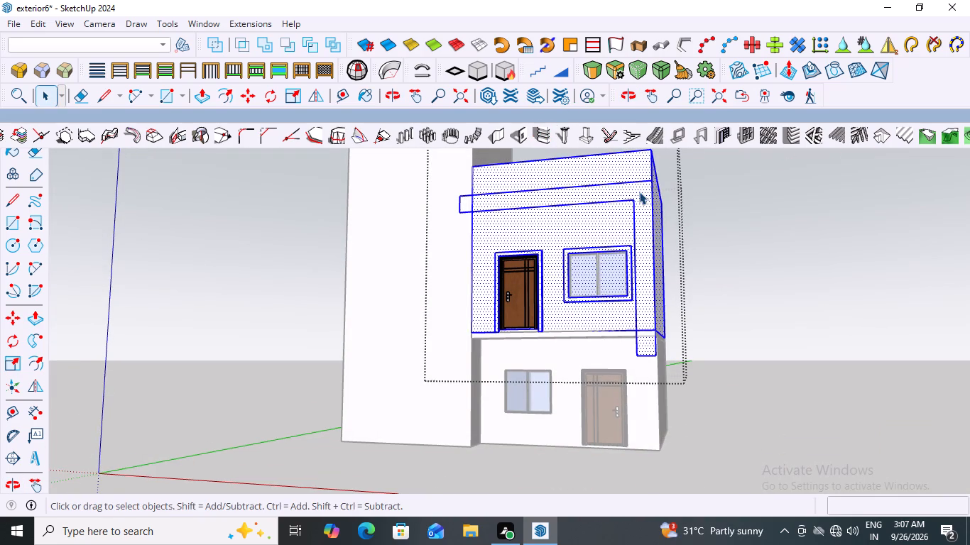
click(752, 219)
Check by selection how the L-shaped band and its two overhanging ends are divided into faces within the upper wall group.
click(646, 347)
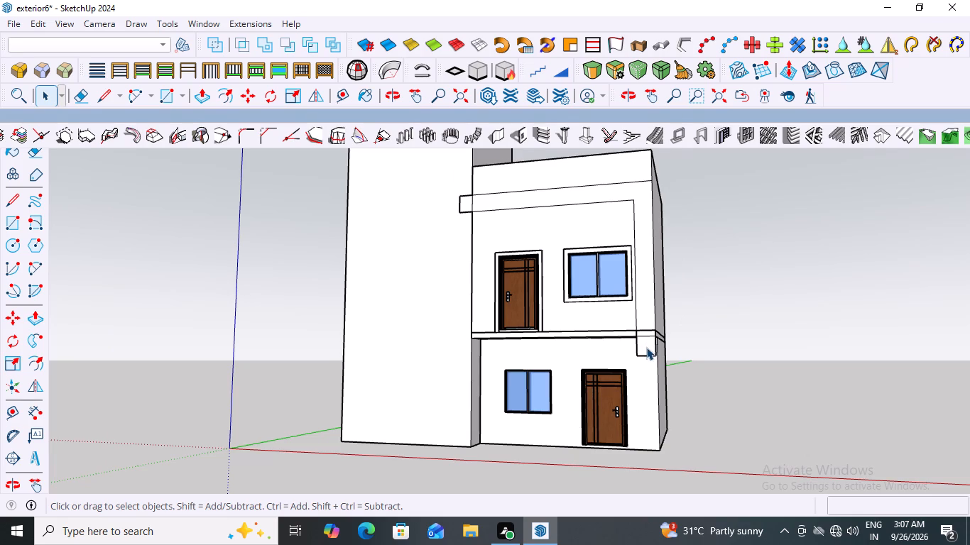
click(646, 347)
double_click(646, 347)
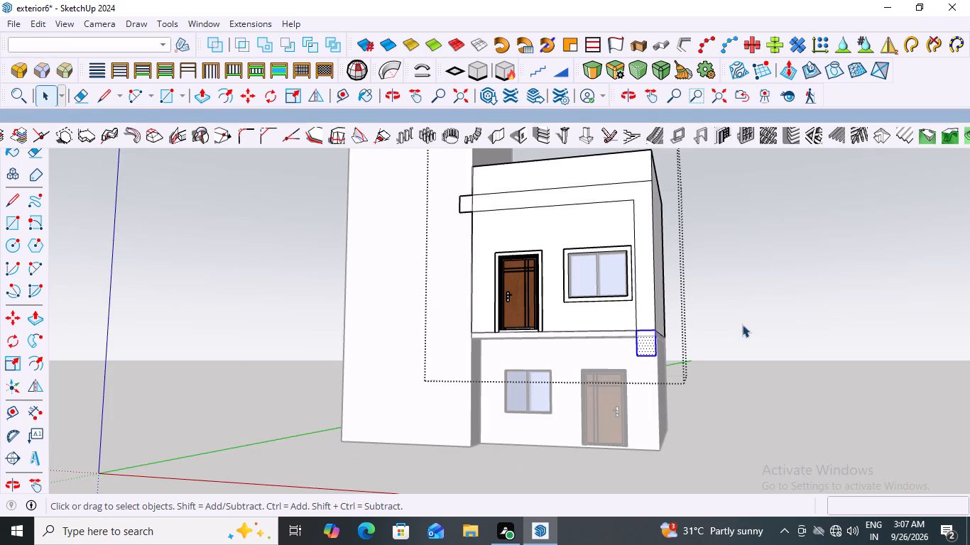
middle_drag(750, 321, 614, 329)
middle_drag(628, 331, 646, 334)
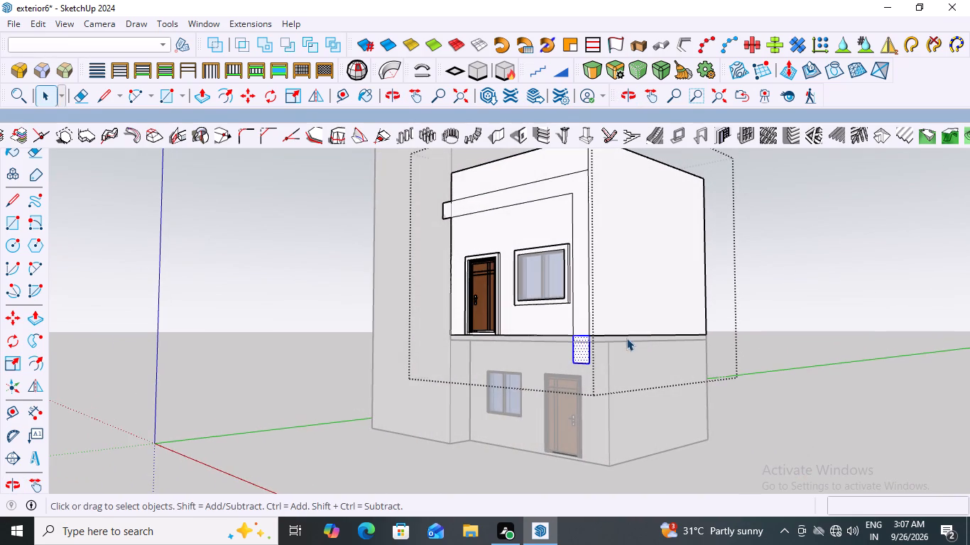
shift+double_click(579, 319)
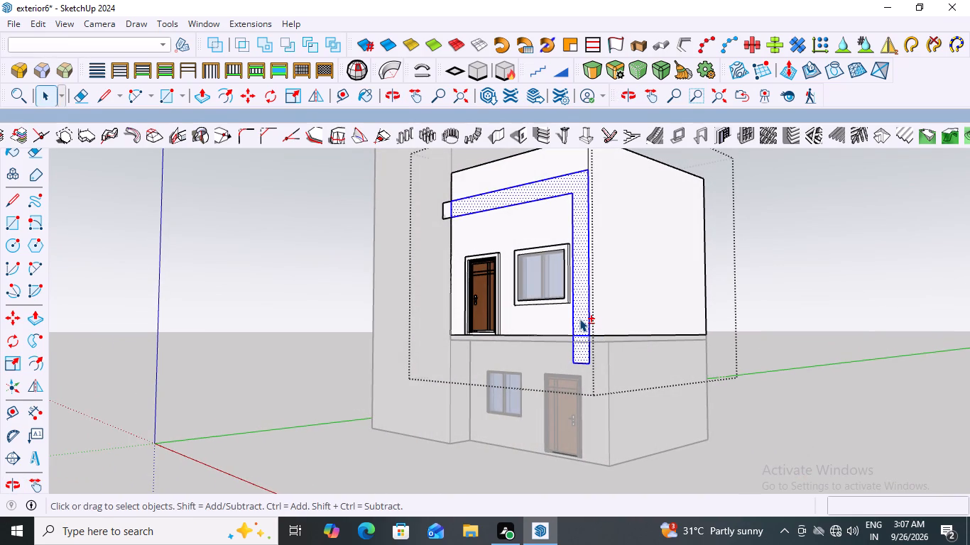
shift+click(442, 207)
scroll(530, 285, down, 5)
middle_drag(719, 360, 766, 354)
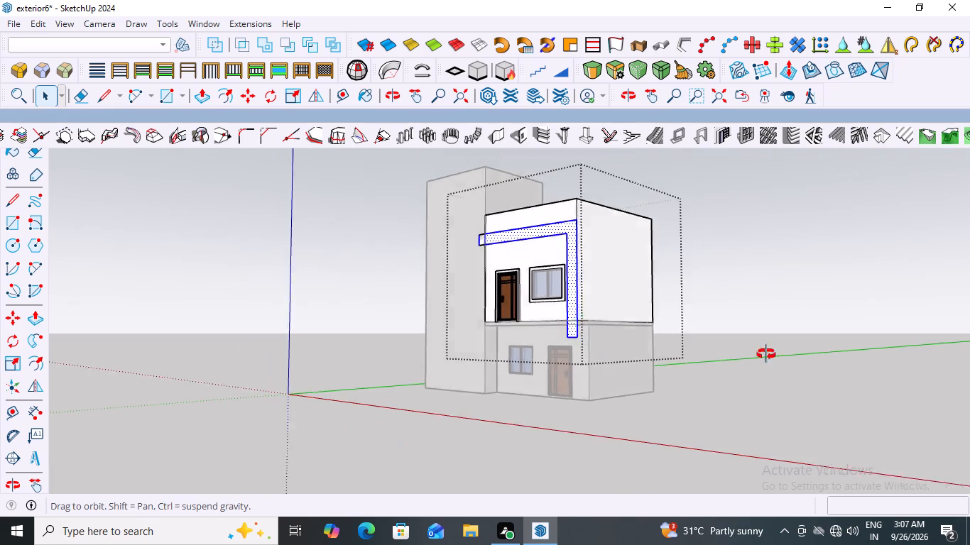
middle_drag(766, 354, 886, 336)
scroll(464, 231, up, 6)
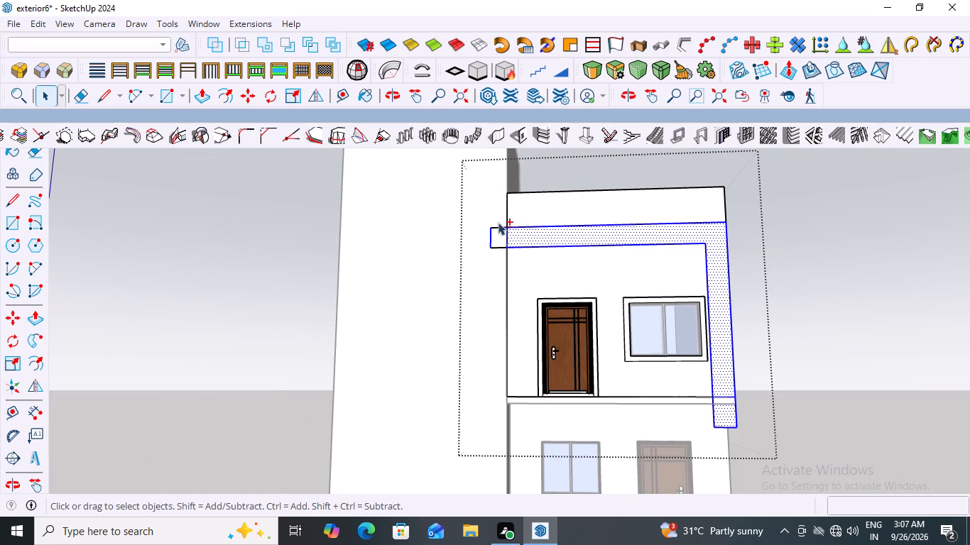
shift+double_click(502, 234)
click(781, 241)
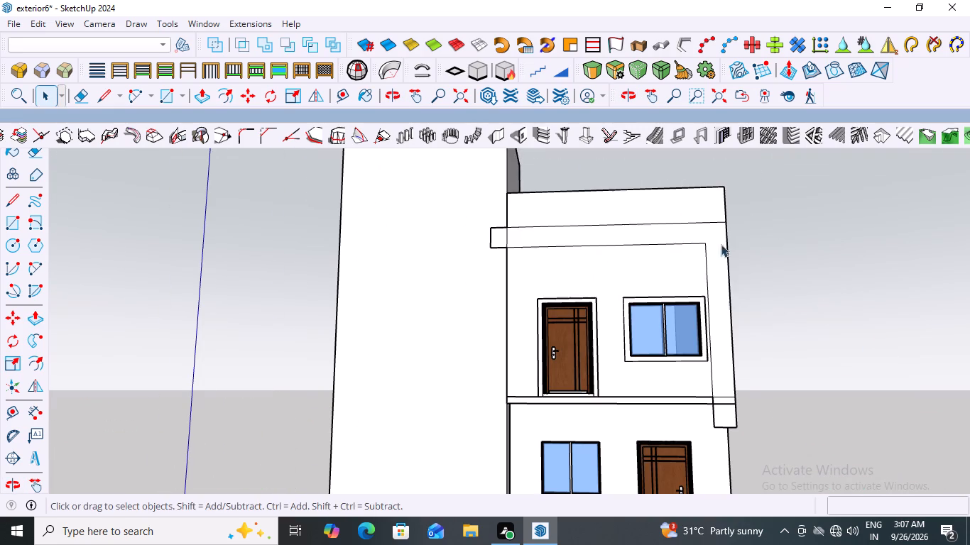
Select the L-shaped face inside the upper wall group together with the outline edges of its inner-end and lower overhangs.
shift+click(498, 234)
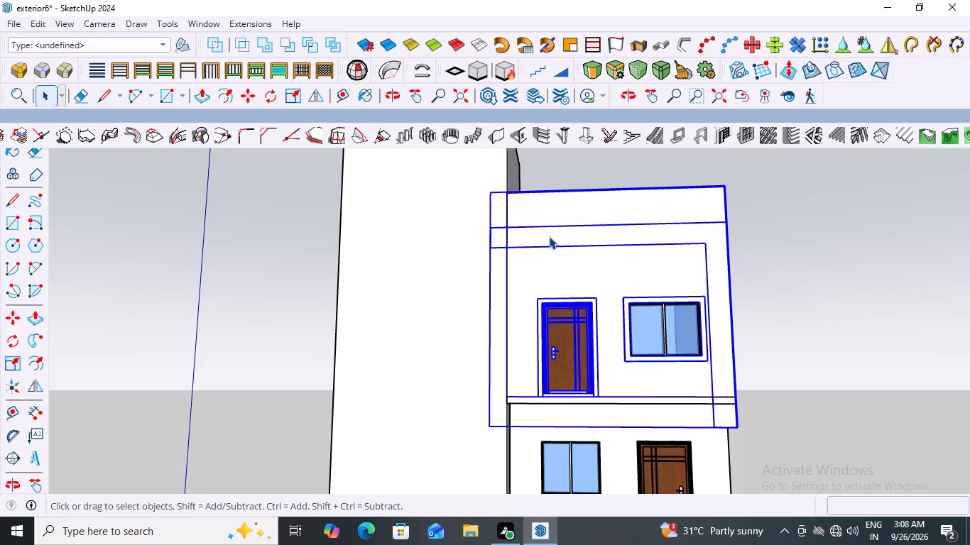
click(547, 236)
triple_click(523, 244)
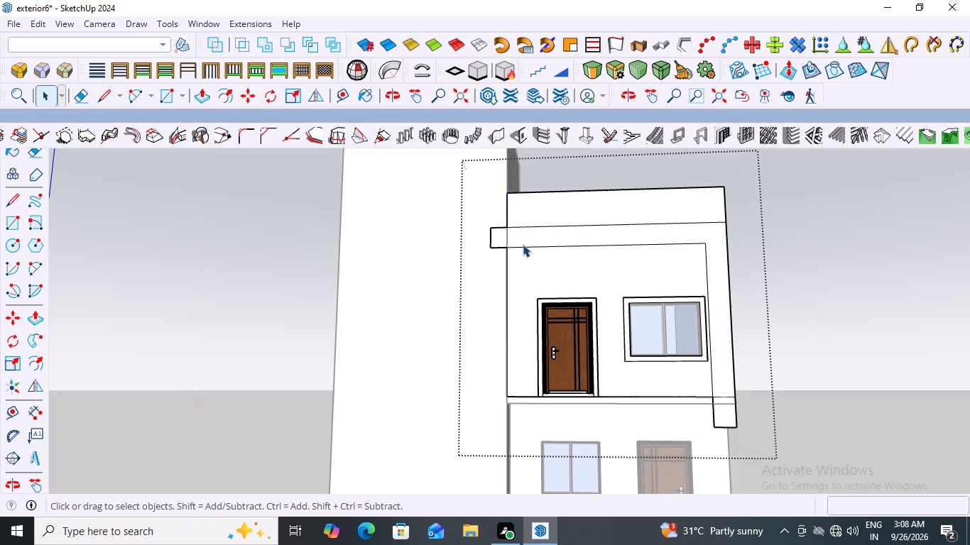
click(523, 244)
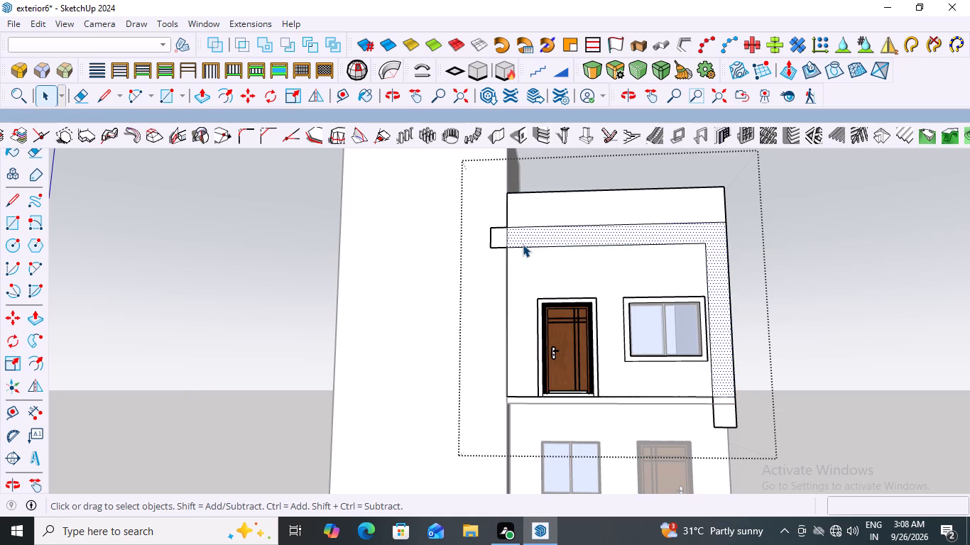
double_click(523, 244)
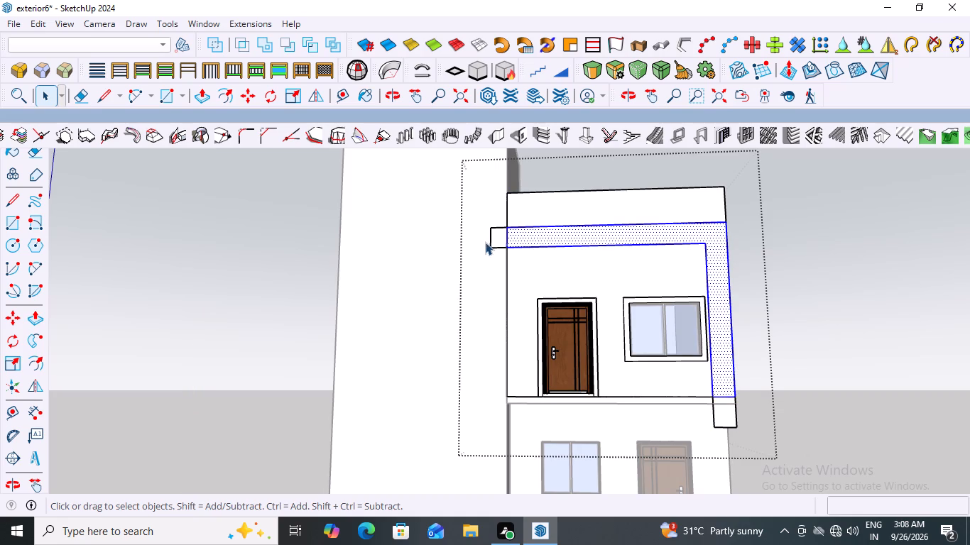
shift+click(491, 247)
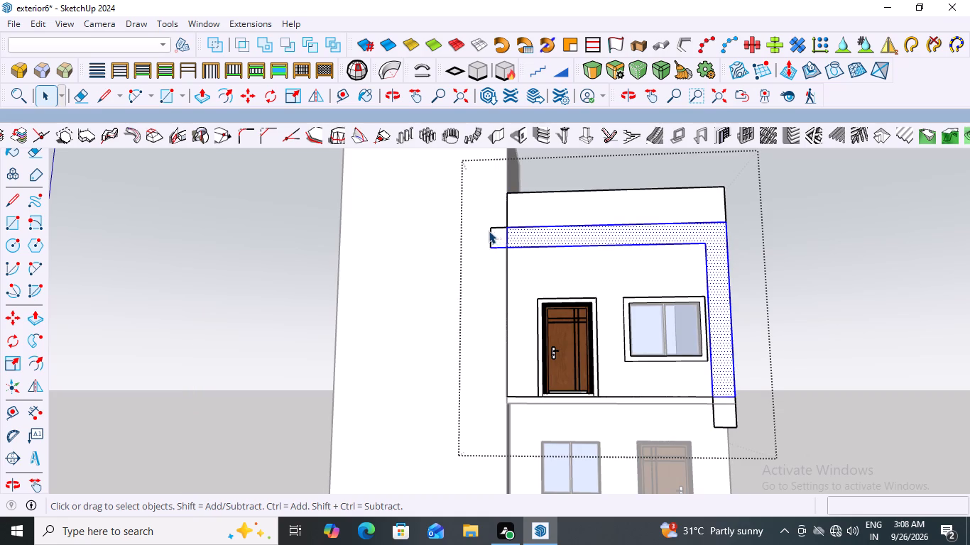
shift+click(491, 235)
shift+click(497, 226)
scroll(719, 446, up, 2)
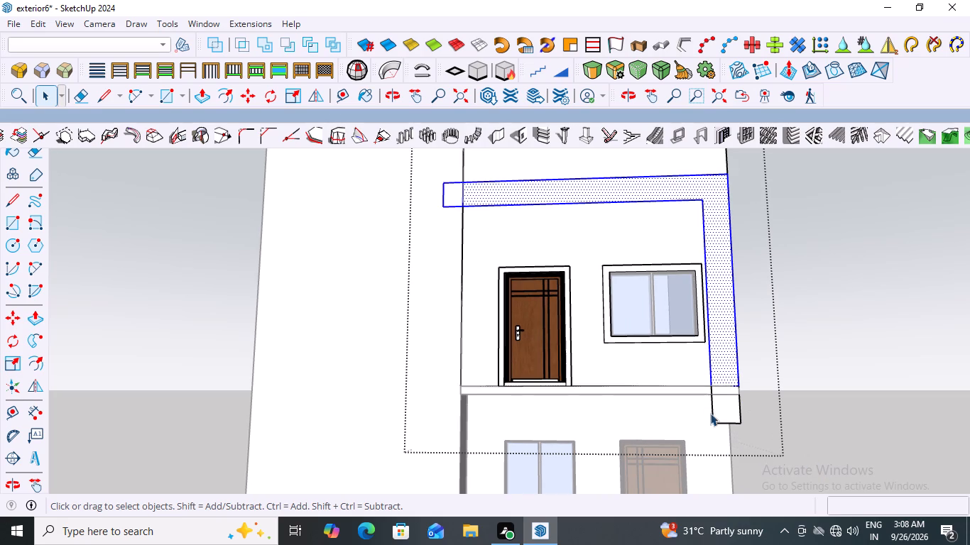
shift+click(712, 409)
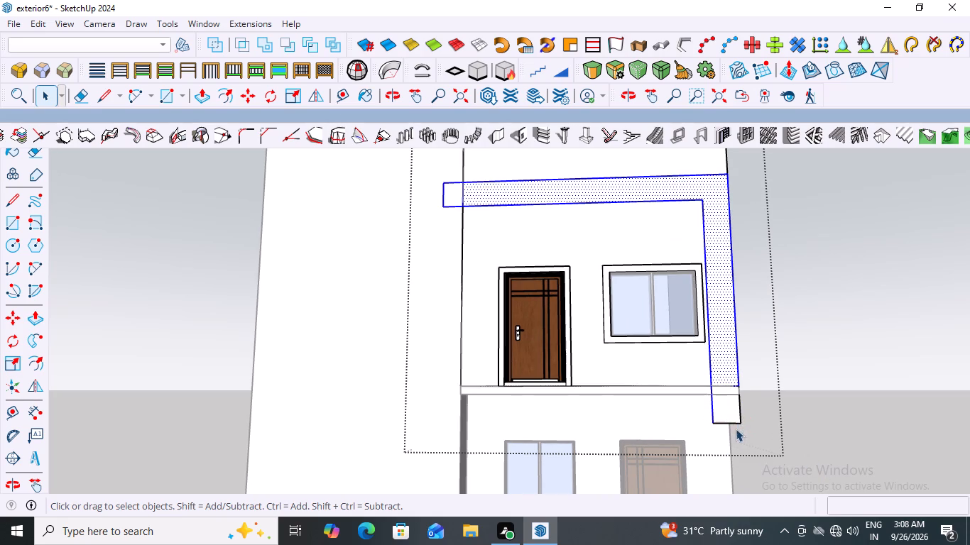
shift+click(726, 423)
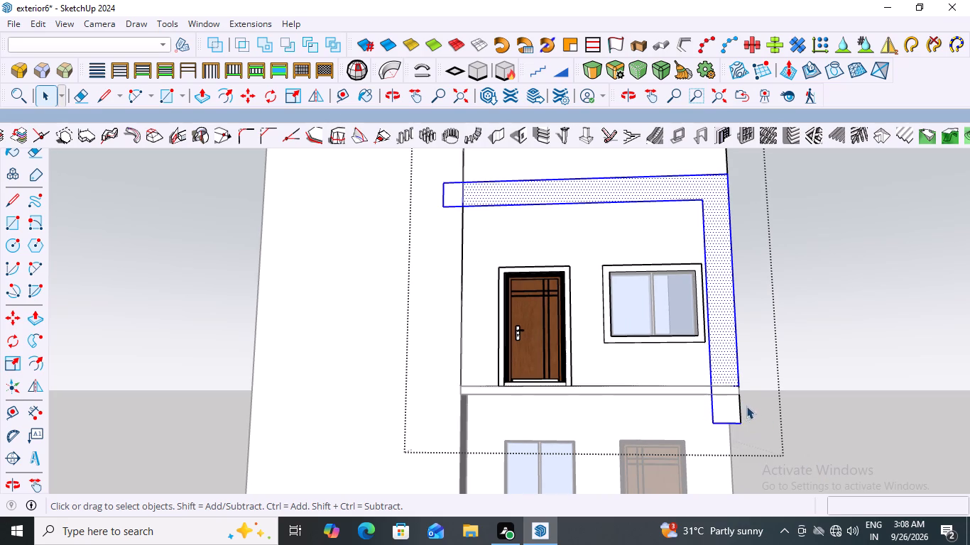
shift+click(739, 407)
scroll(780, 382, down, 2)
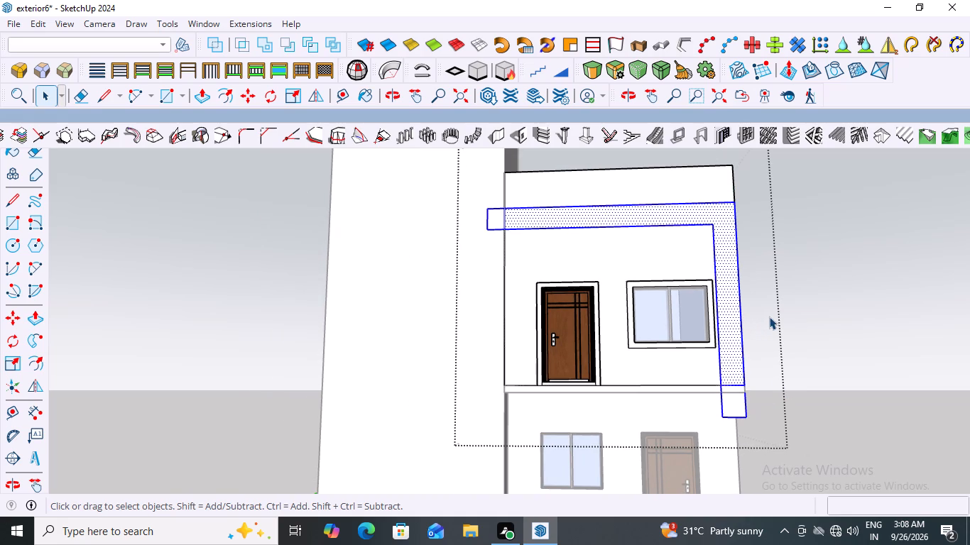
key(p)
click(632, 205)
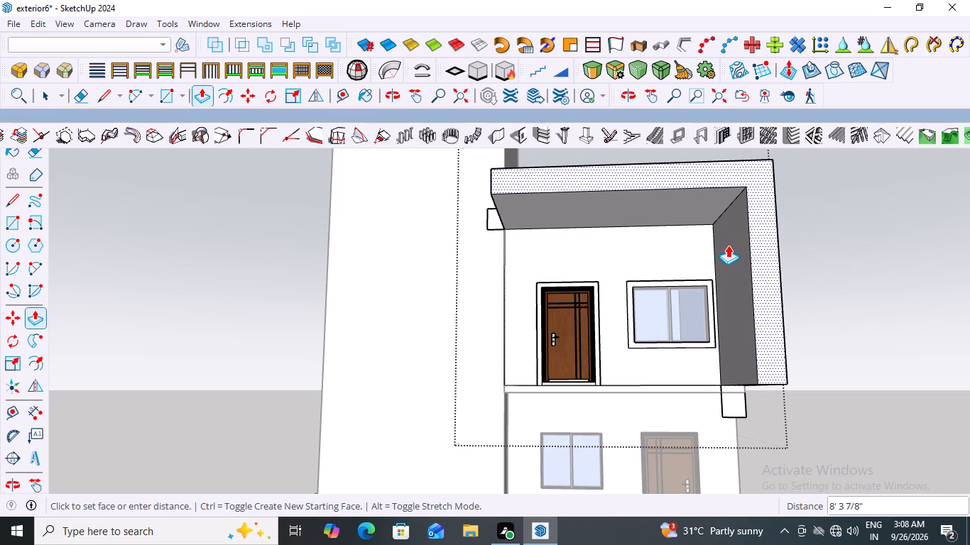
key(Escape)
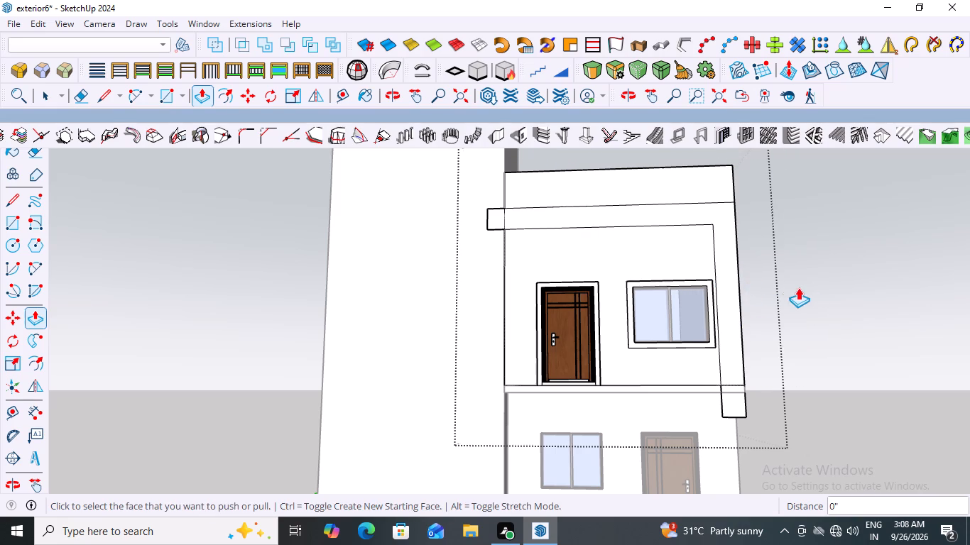
Check by selection from the side whether the strip's lower overhang is a separate face connected to the upper wall geometry.
scroll(661, 288, down, 3)
middle_drag(809, 302, 530, 292)
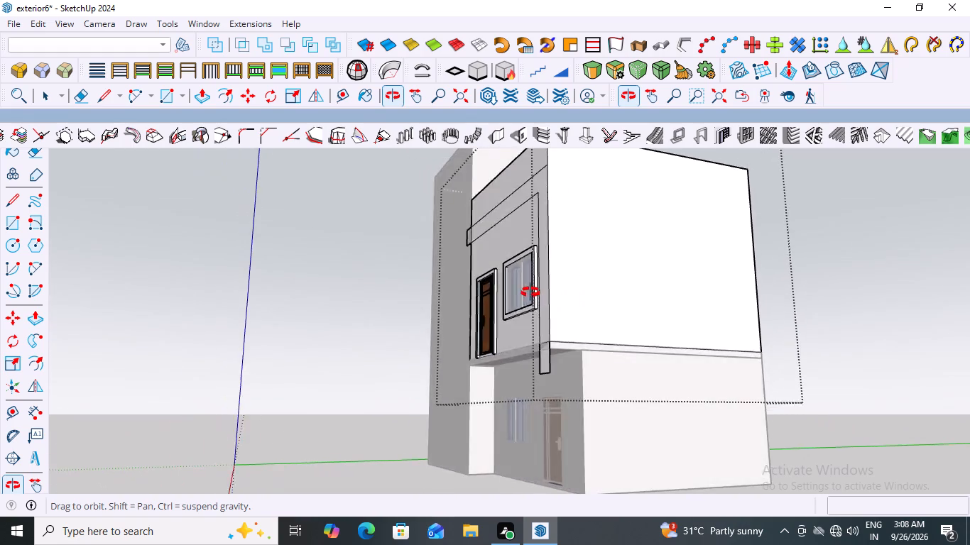
middle_drag(530, 292, 523, 304)
scroll(530, 371, up, 16)
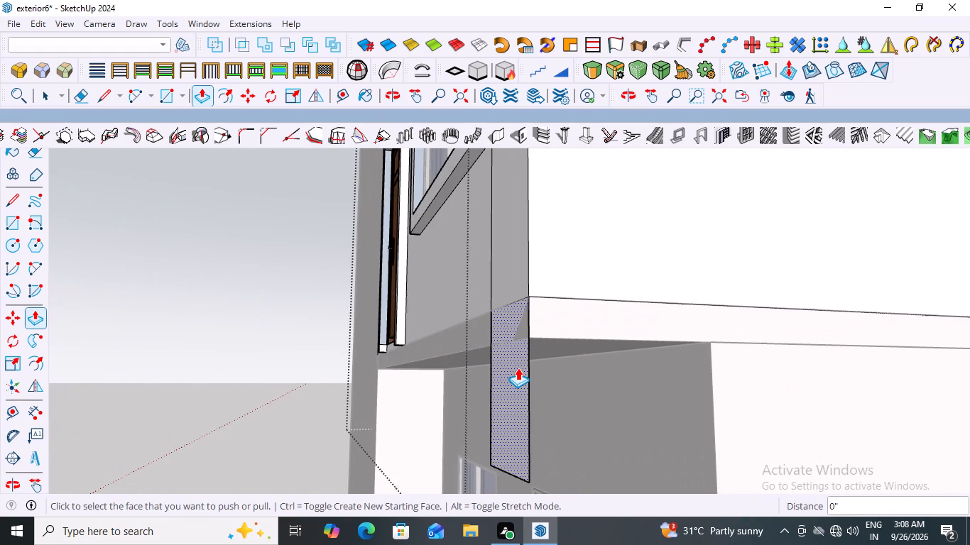
scroll(518, 368, up, 1)
key(space)
click(508, 401)
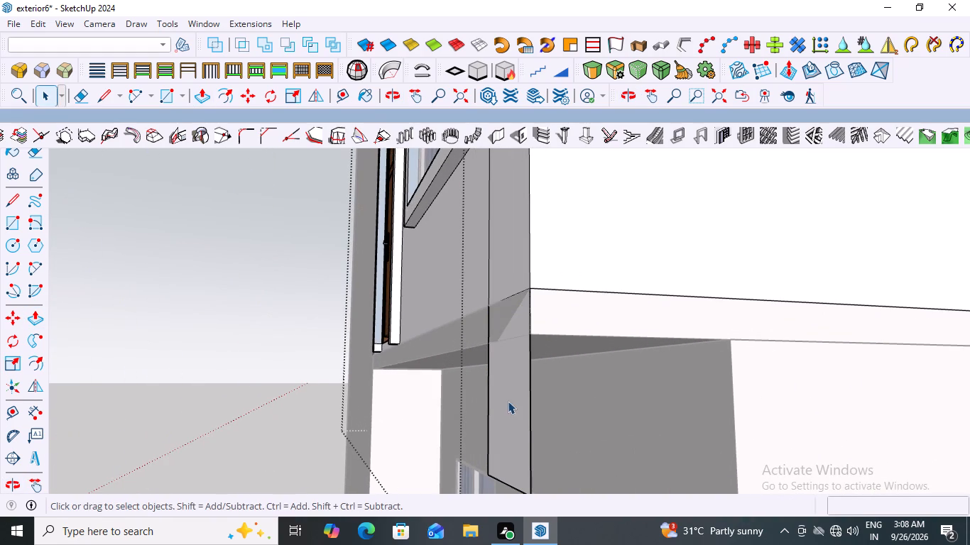
double_click(508, 401)
scroll(536, 384, down, 2)
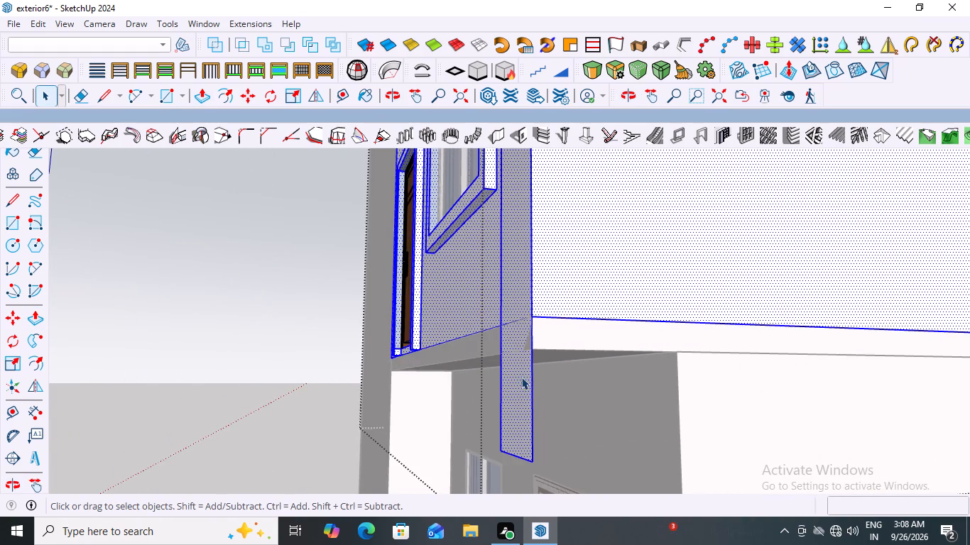
scroll(525, 375, down, 9)
double_click(517, 375)
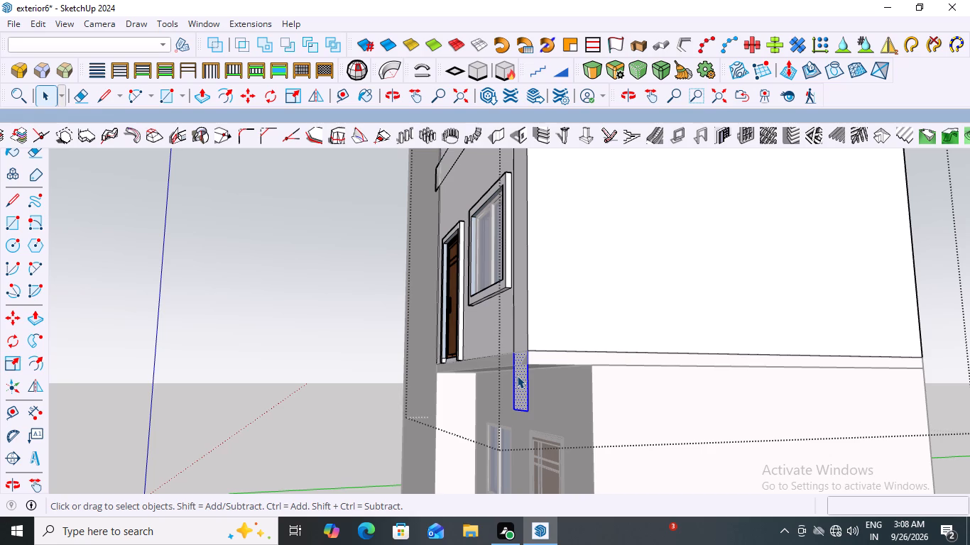
click(517, 375)
click(517, 375)
double_click(517, 375)
click(517, 375)
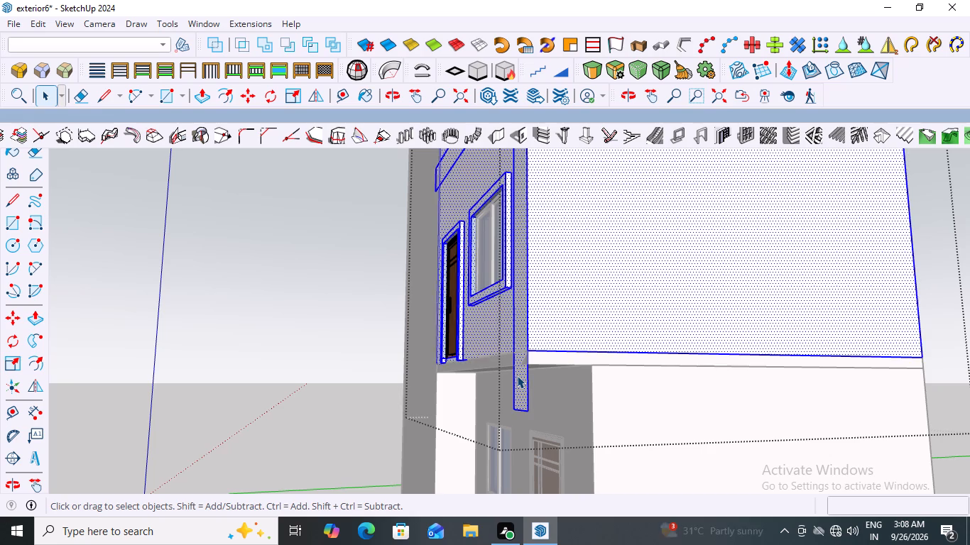
double_click(517, 375)
click(517, 375)
double_click(517, 375)
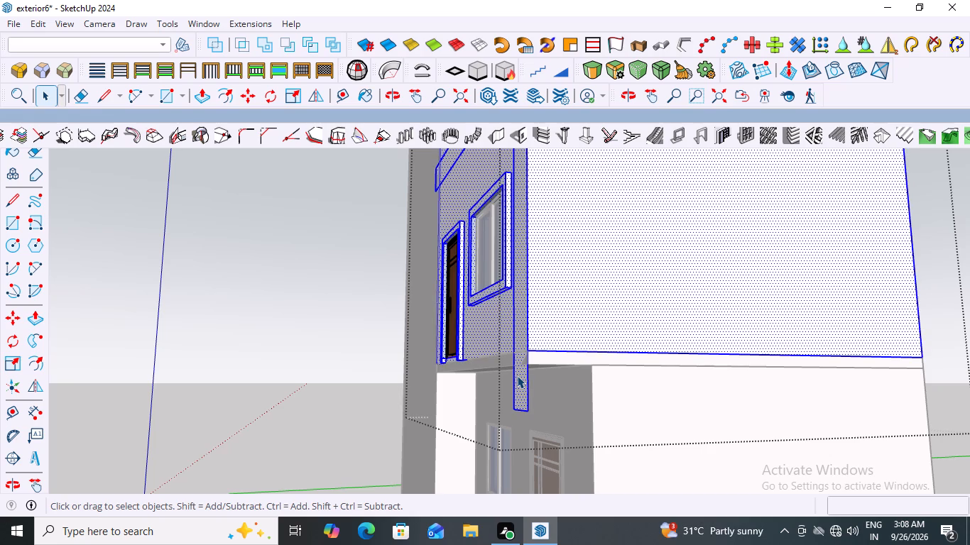
scroll(539, 366, down, 12)
click(841, 336)
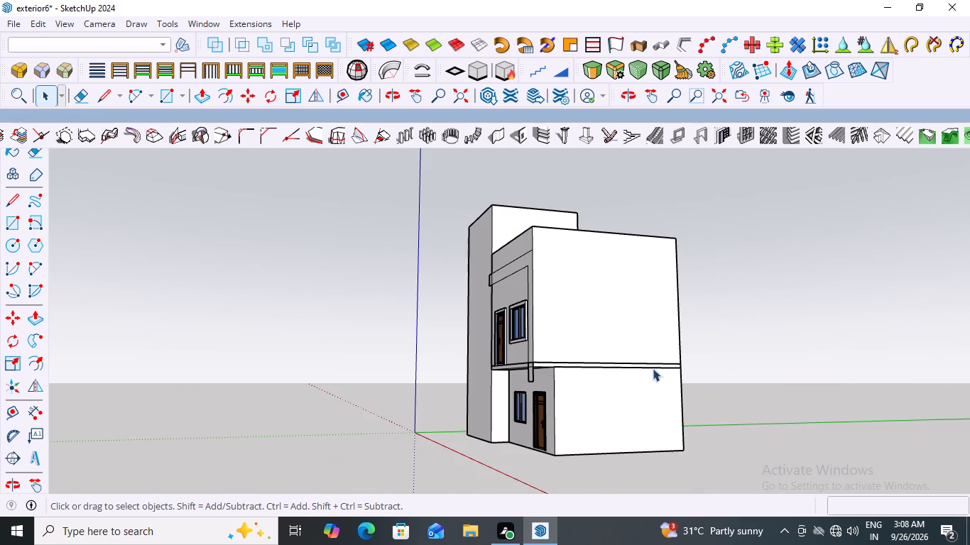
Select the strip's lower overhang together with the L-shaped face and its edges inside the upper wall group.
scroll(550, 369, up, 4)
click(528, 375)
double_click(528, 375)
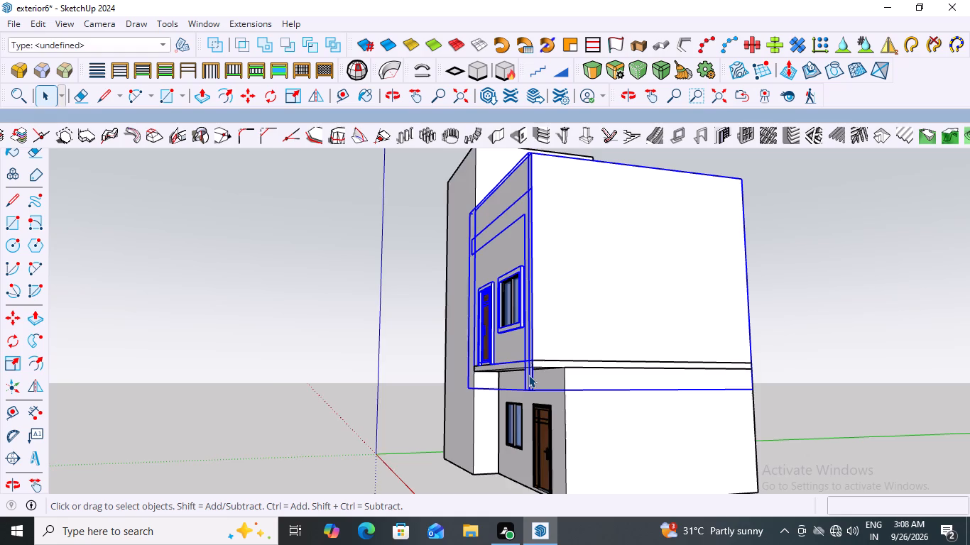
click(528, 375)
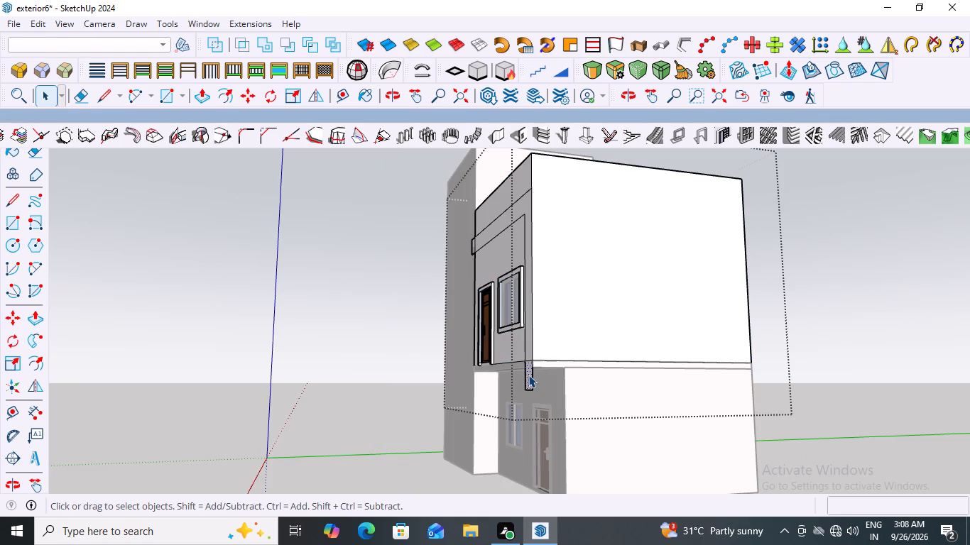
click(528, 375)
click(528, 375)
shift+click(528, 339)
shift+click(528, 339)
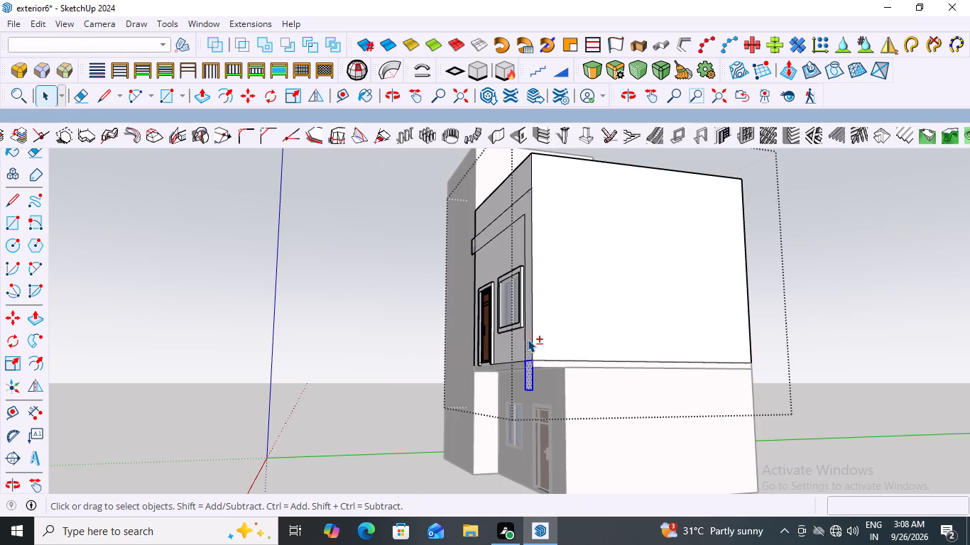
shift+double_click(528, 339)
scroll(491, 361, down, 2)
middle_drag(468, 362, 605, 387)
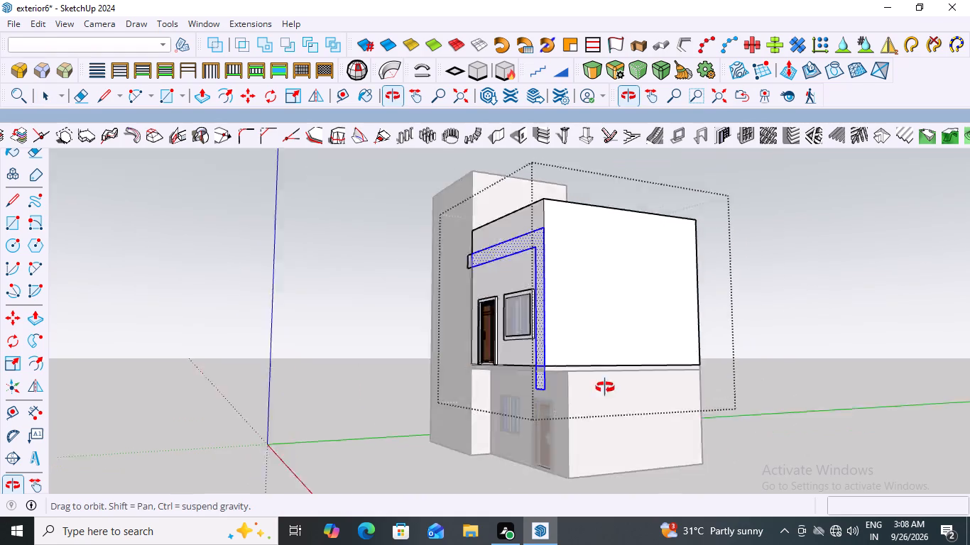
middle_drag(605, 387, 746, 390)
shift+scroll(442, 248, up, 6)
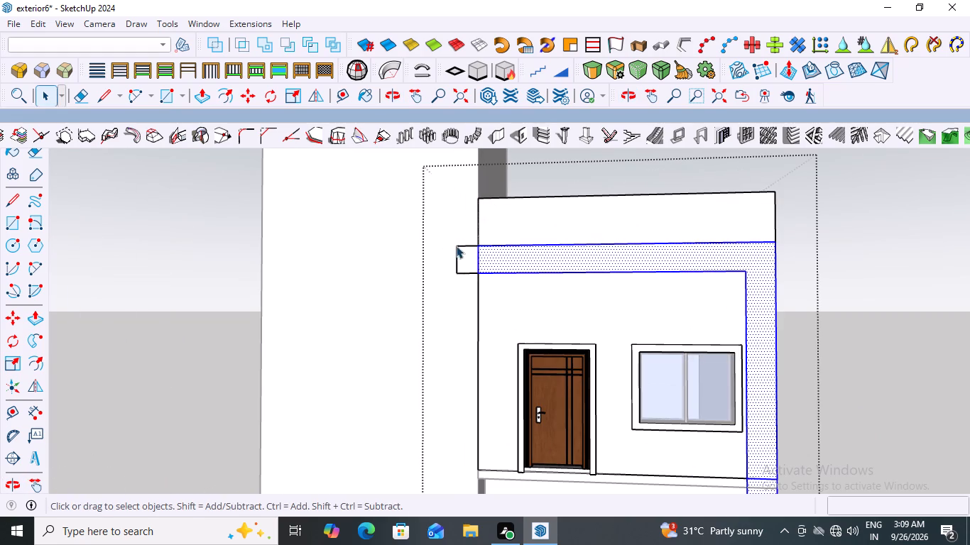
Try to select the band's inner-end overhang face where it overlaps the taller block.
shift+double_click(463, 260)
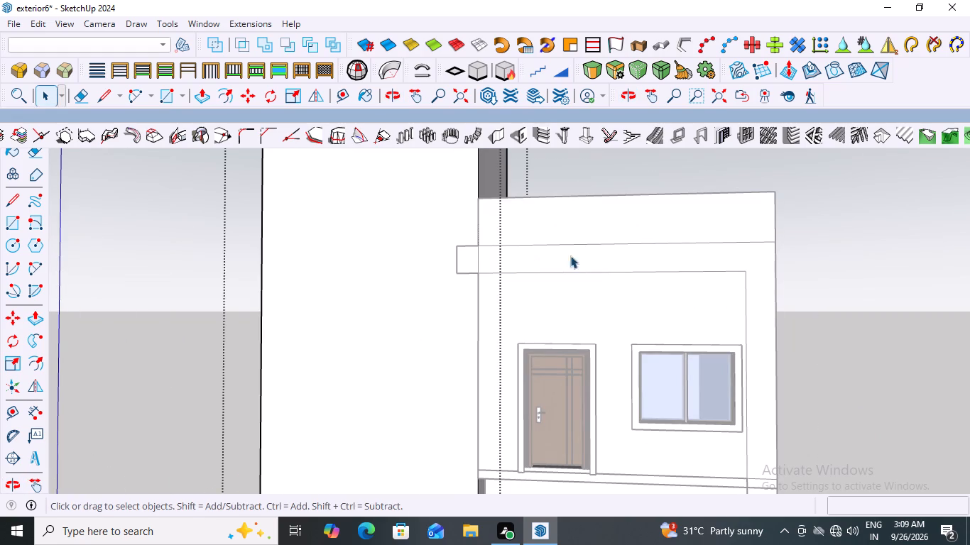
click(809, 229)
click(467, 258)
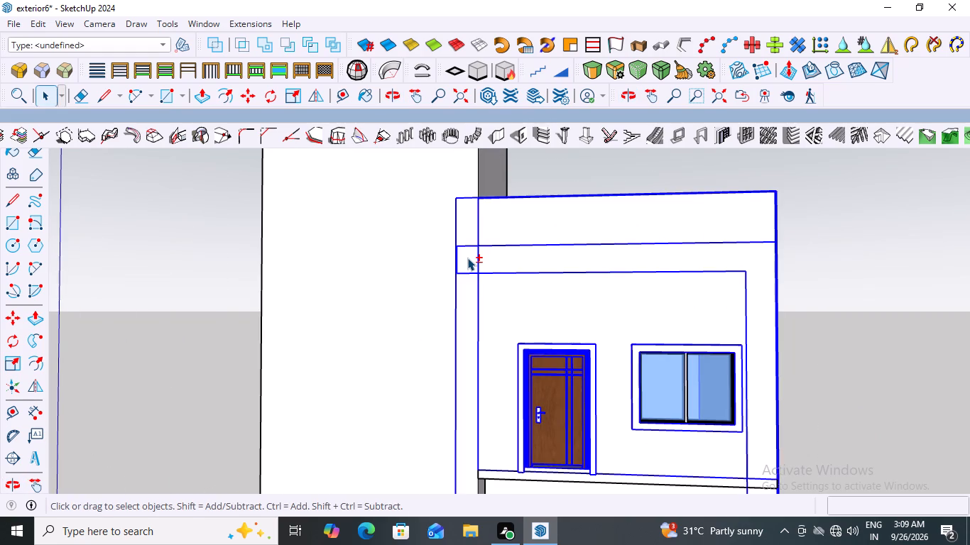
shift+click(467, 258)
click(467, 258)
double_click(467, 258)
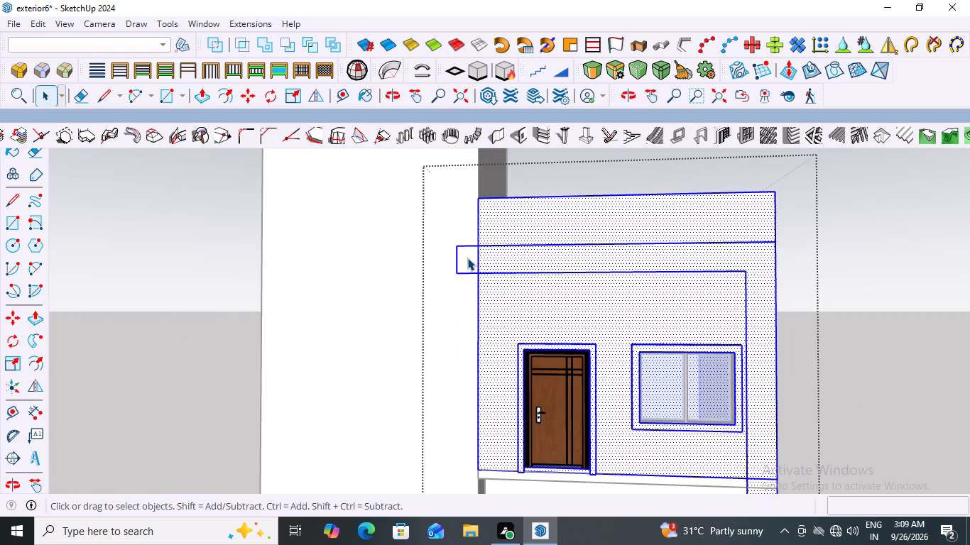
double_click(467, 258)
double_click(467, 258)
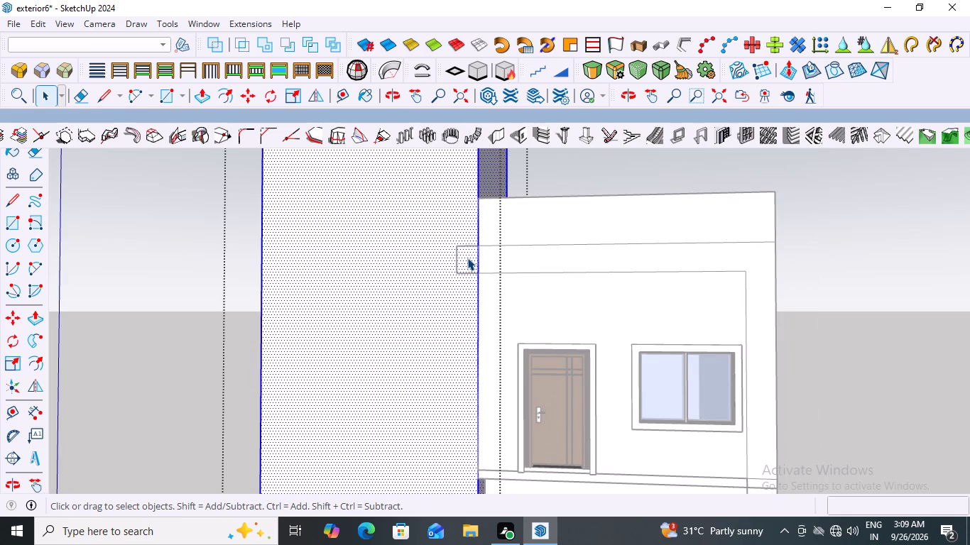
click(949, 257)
Select the L-shaped face and its inner-end overhang with all their outline edges inside the upper wall group.
scroll(699, 268, down, 3)
click(690, 263)
double_click(690, 263)
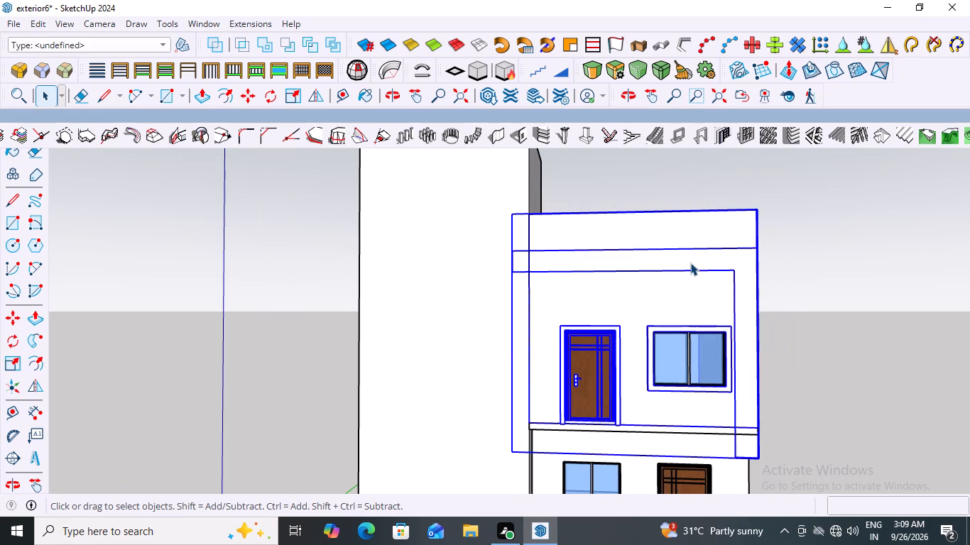
click(690, 263)
click(690, 263)
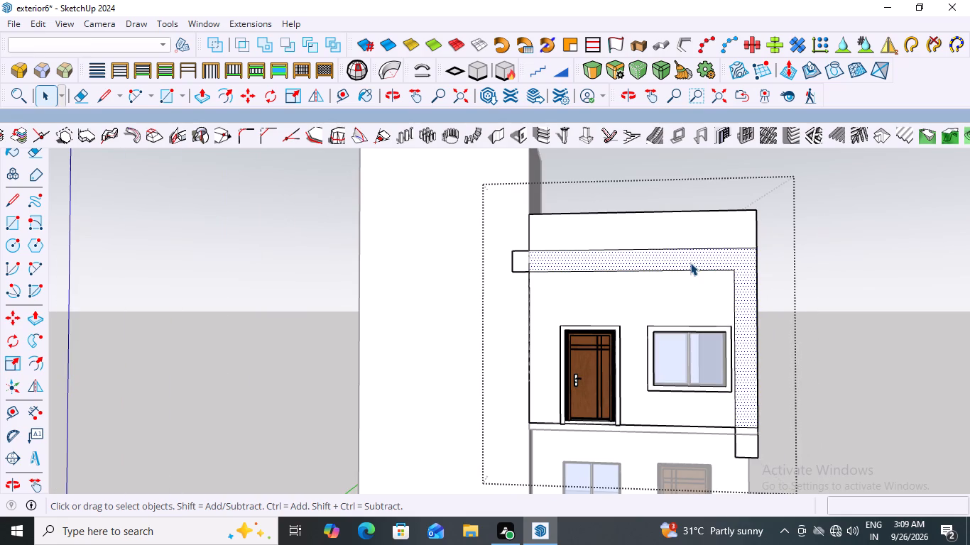
click(690, 263)
click(690, 263)
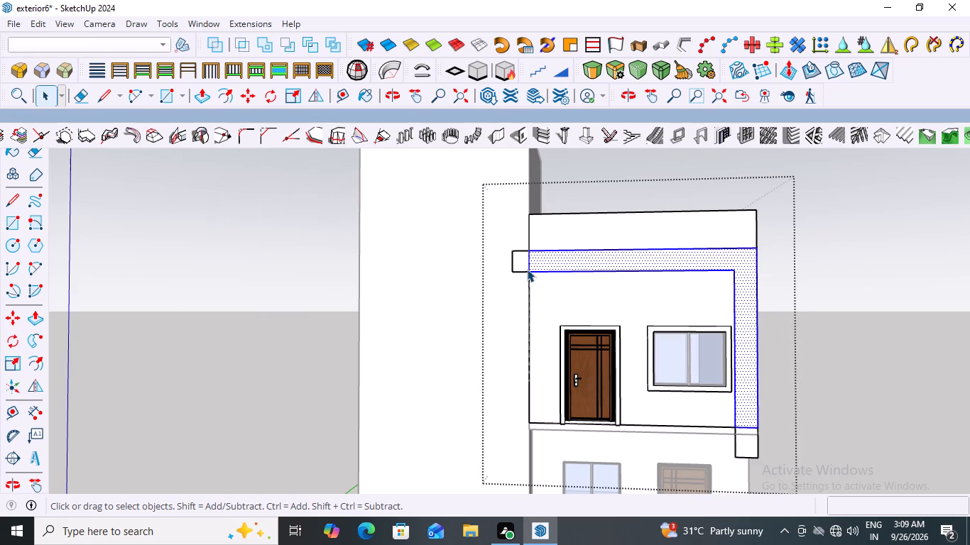
shift+click(522, 269)
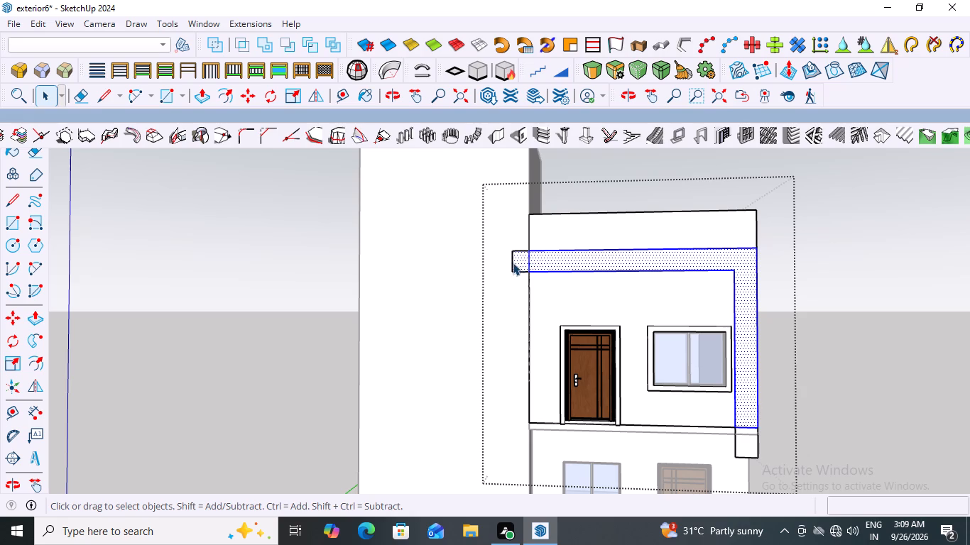
shift+click(516, 270)
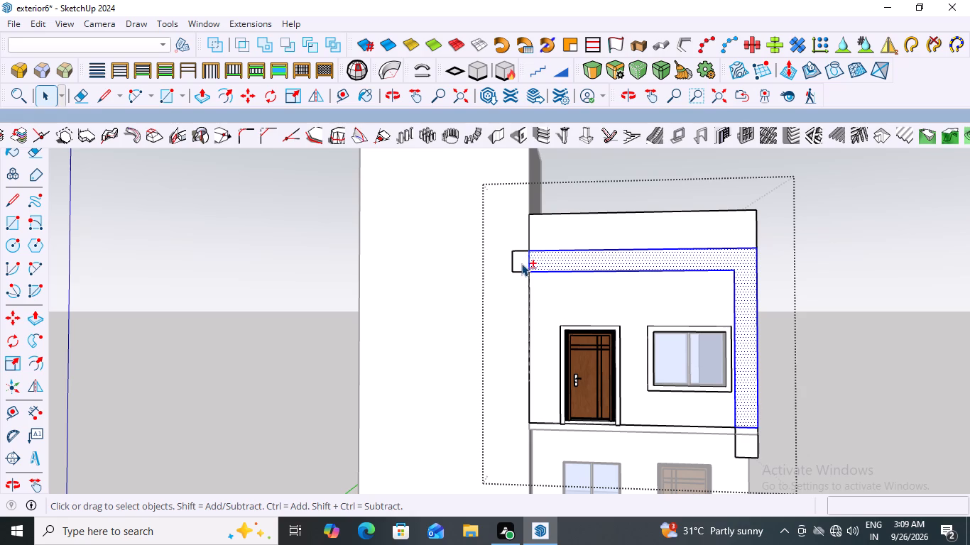
shift+click(520, 262)
scroll(525, 277, up, 6)
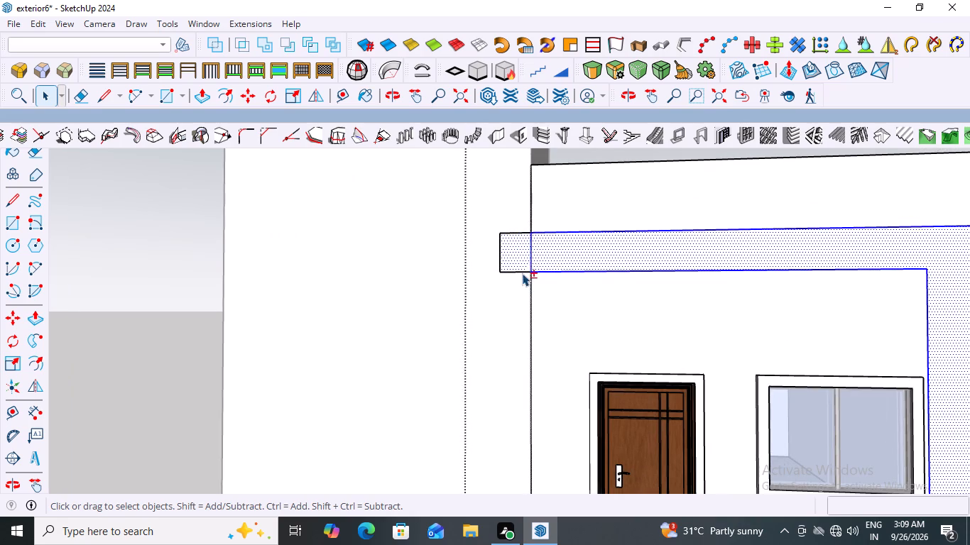
shift+click(523, 272)
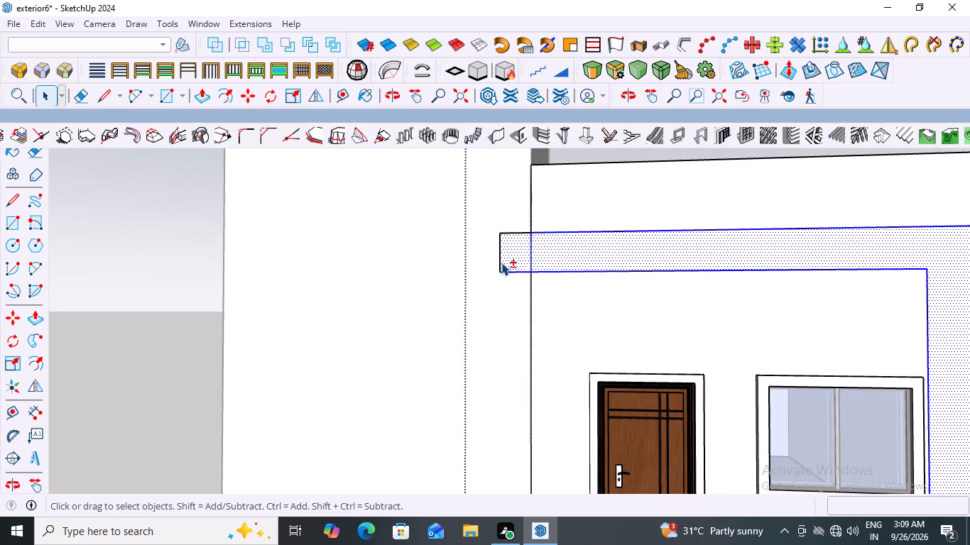
shift+click(499, 261)
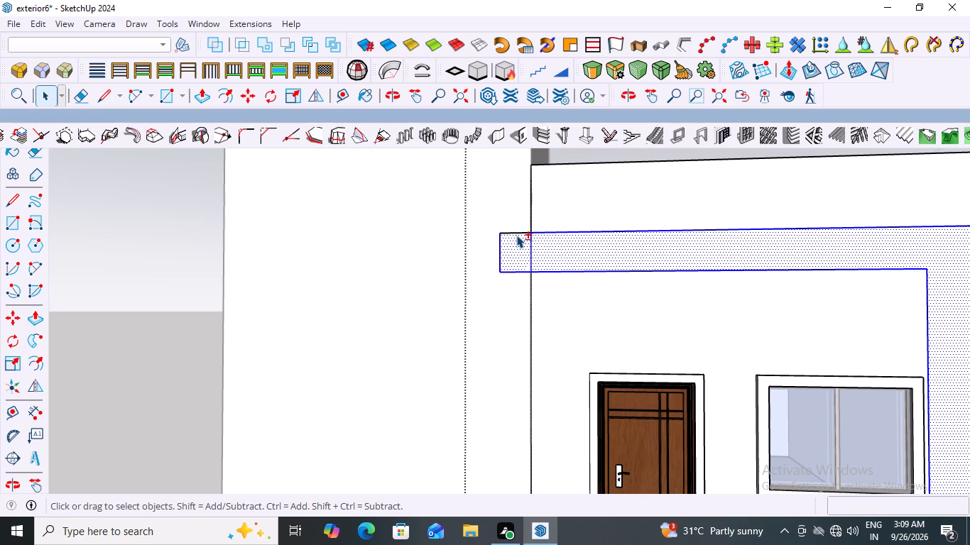
shift+click(516, 231)
Add the strip's lower overhang face and its outline edges to the L-shaped selection.
scroll(482, 197, down, 9)
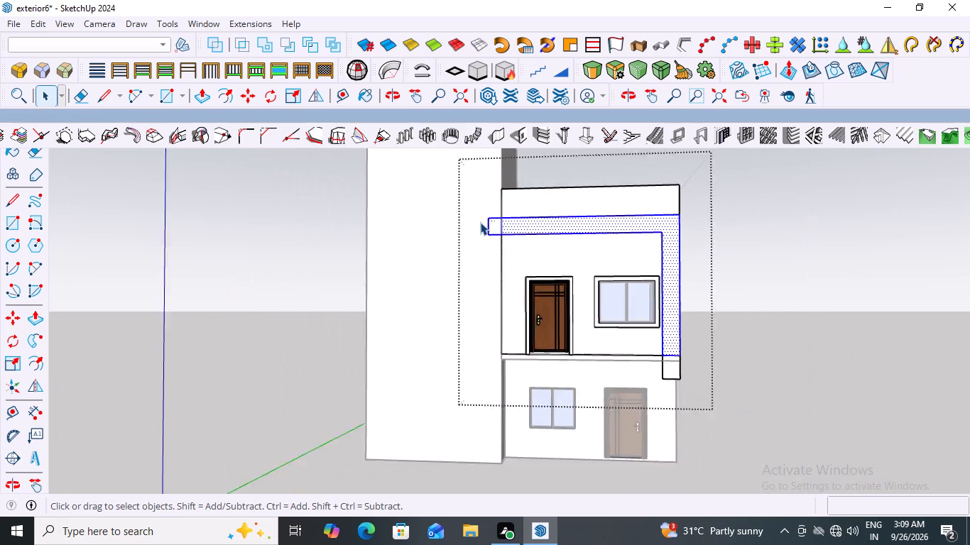
scroll(480, 222, down, 4)
scroll(592, 343, up, 8)
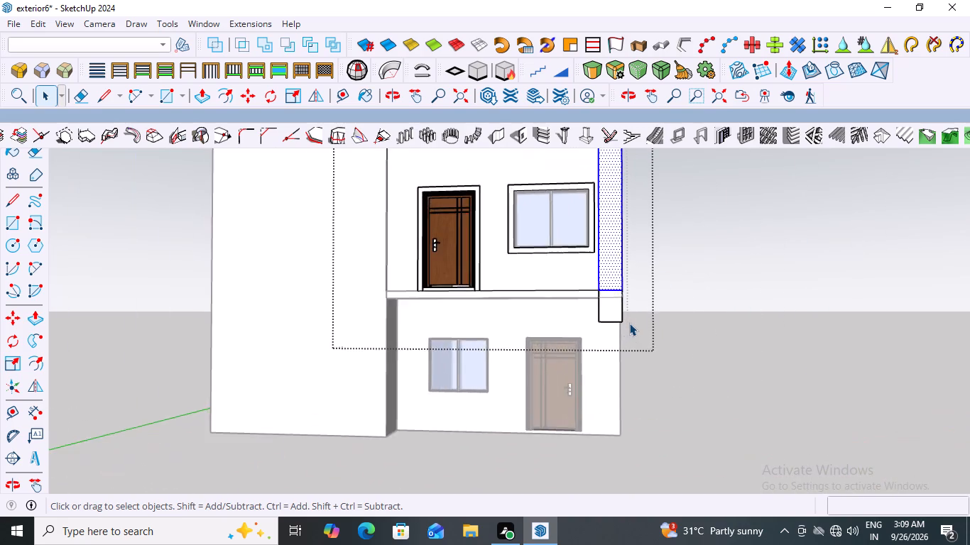
scroll(629, 323, up, 6)
shift+click(586, 292)
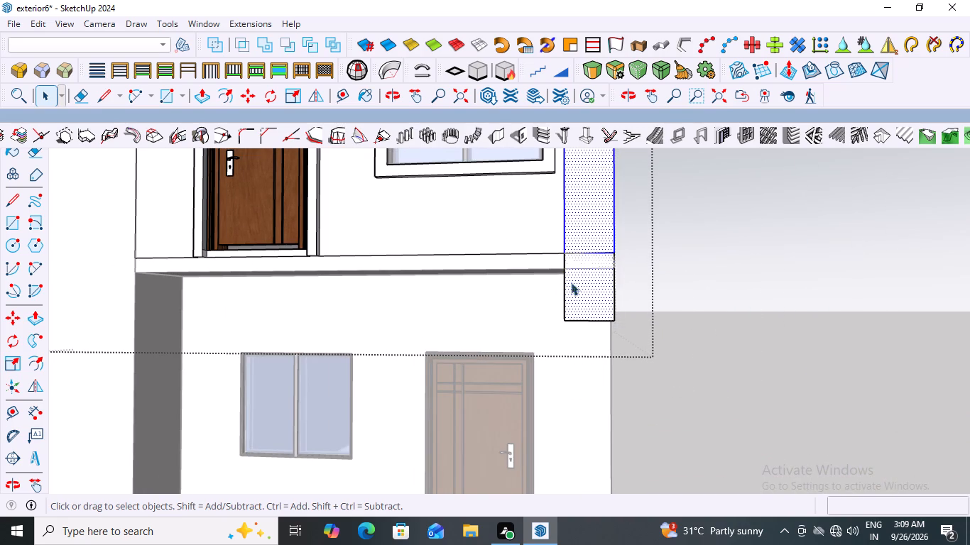
scroll(618, 290, up, 2)
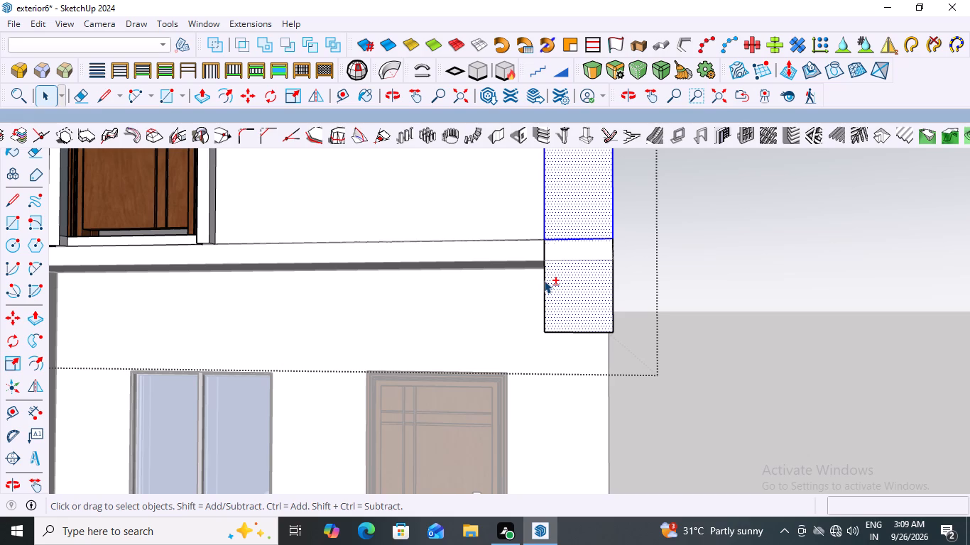
shift+click(544, 280)
shift+click(595, 330)
shift+click(582, 296)
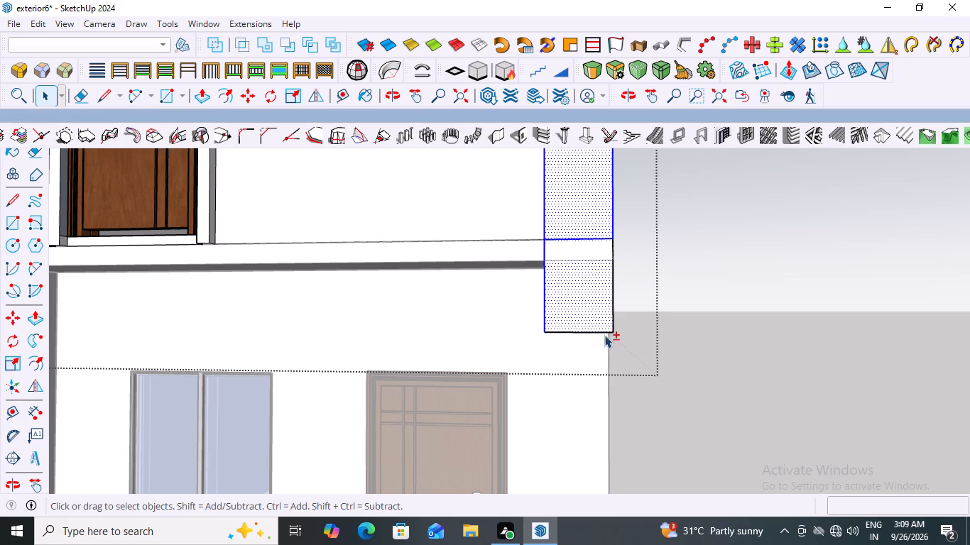
shift+click(599, 332)
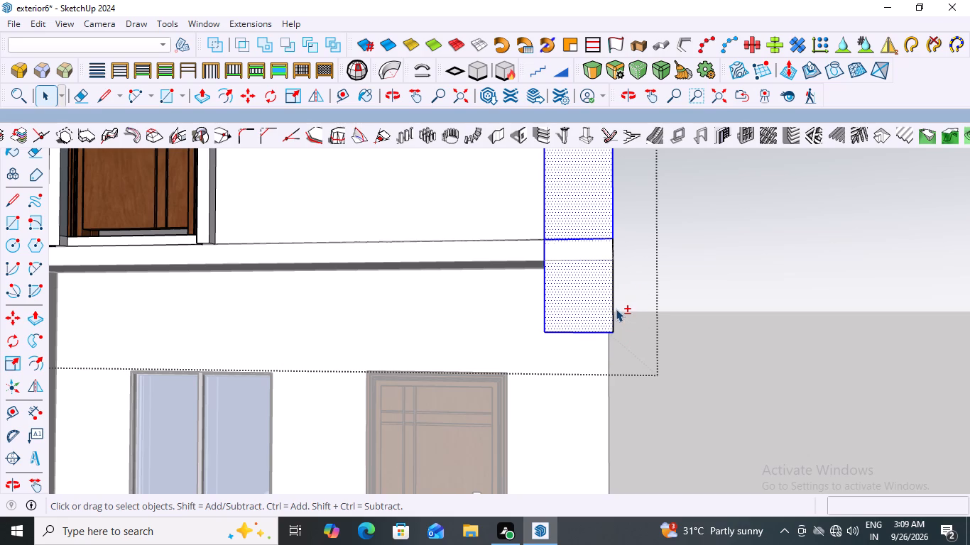
shift+click(613, 302)
Copy the selected L-shaped outline with both overhangs from its lower corner to about 32' away, clear of the house's side, and deselect it.
scroll(685, 286, down, 16)
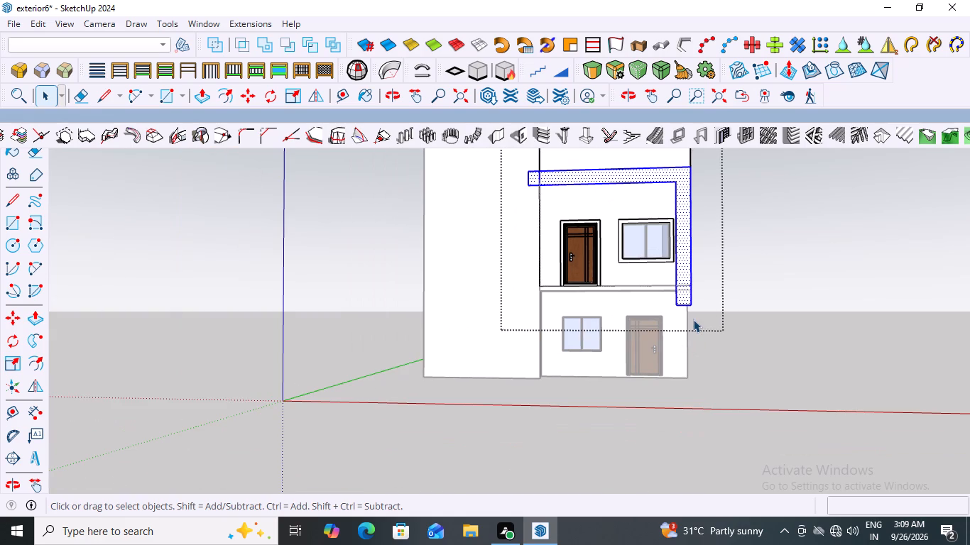
key(m)
scroll(693, 319, up, 5)
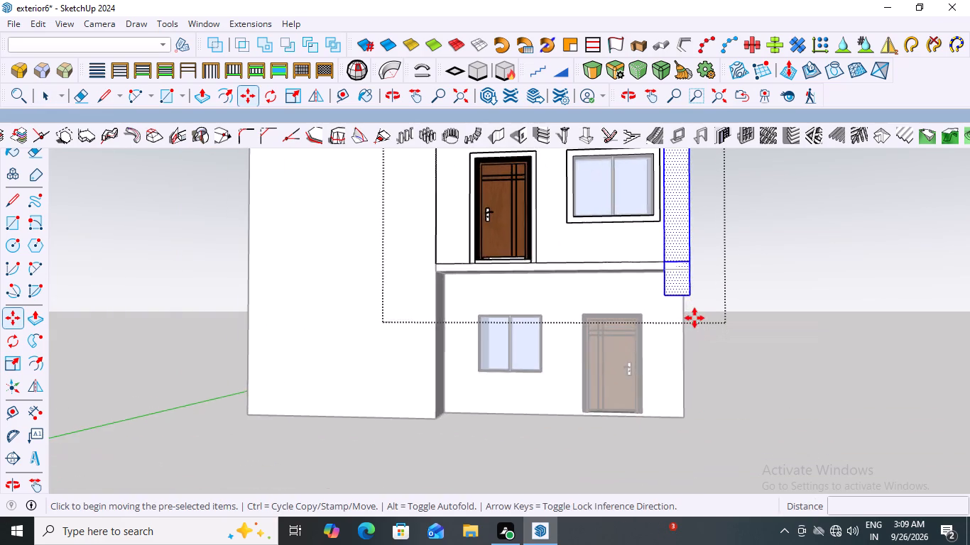
scroll(694, 318, up, 3)
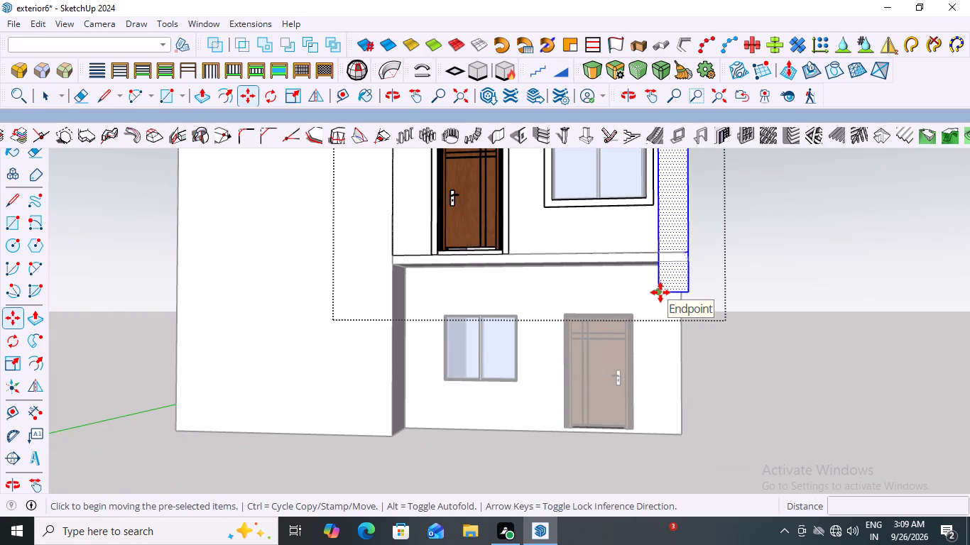
click(660, 292)
scroll(728, 307, down, 9)
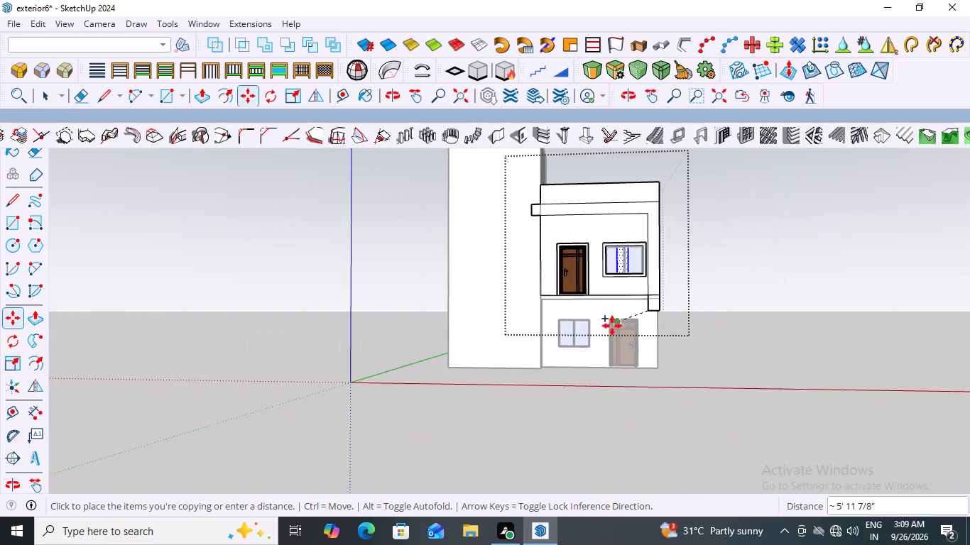
scroll(612, 326, down, 4)
scroll(794, 312, up, 2)
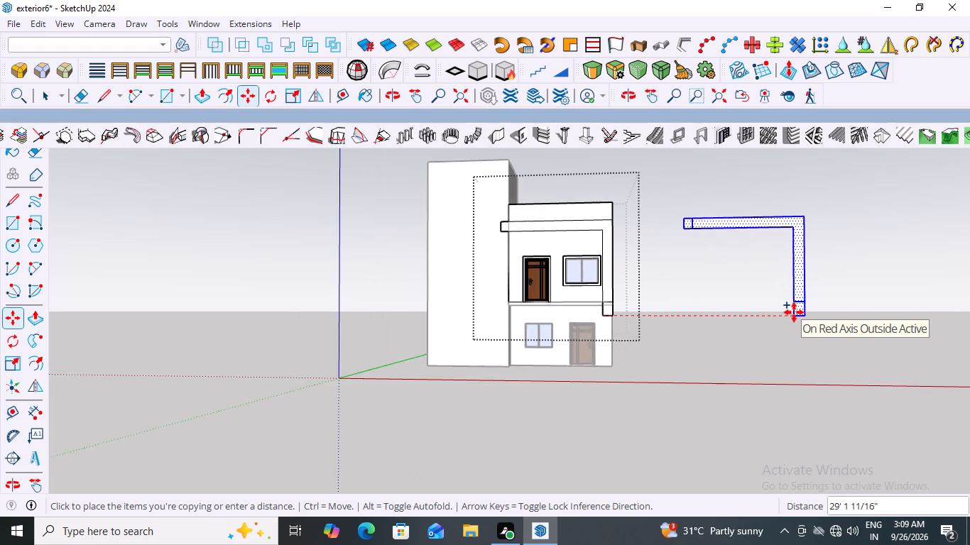
scroll(794, 312, up, 4)
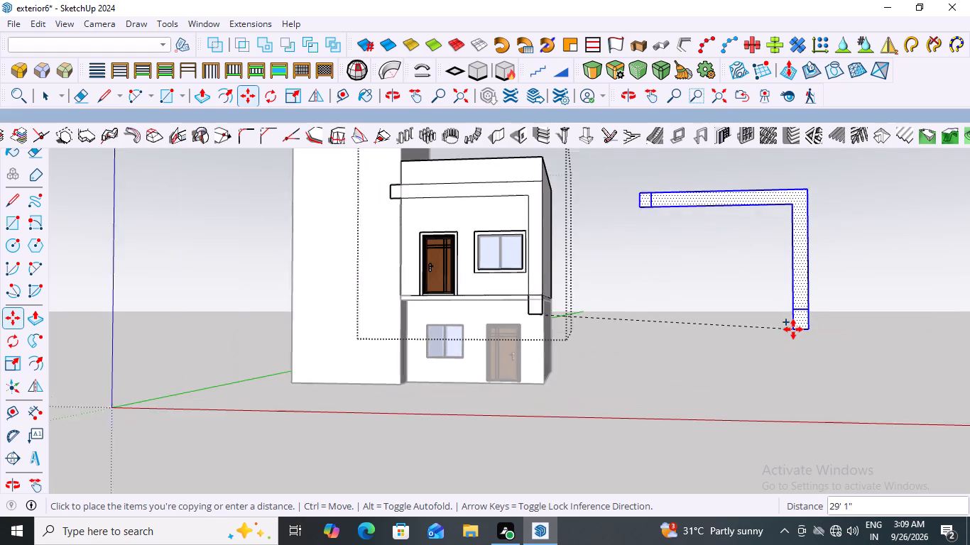
scroll(793, 329, up, 2)
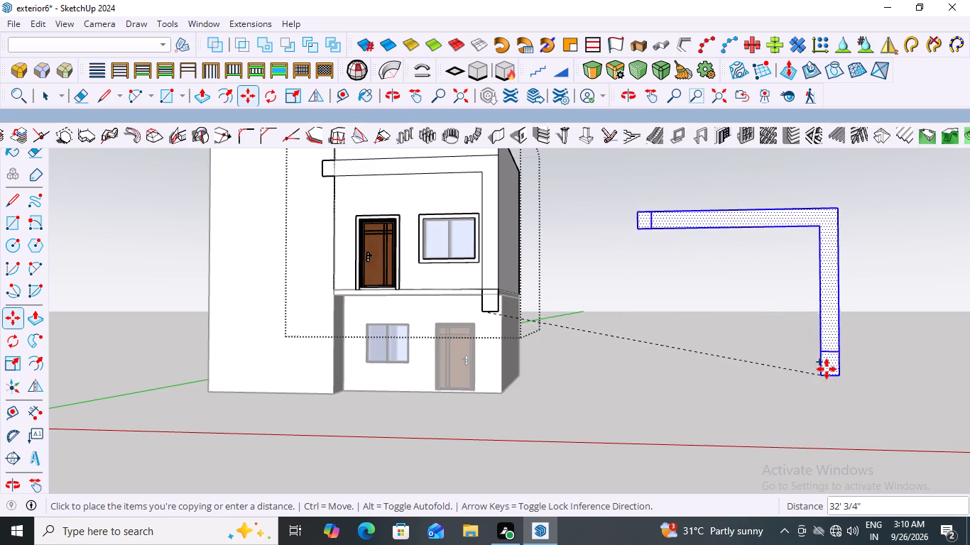
click(830, 361)
key(space)
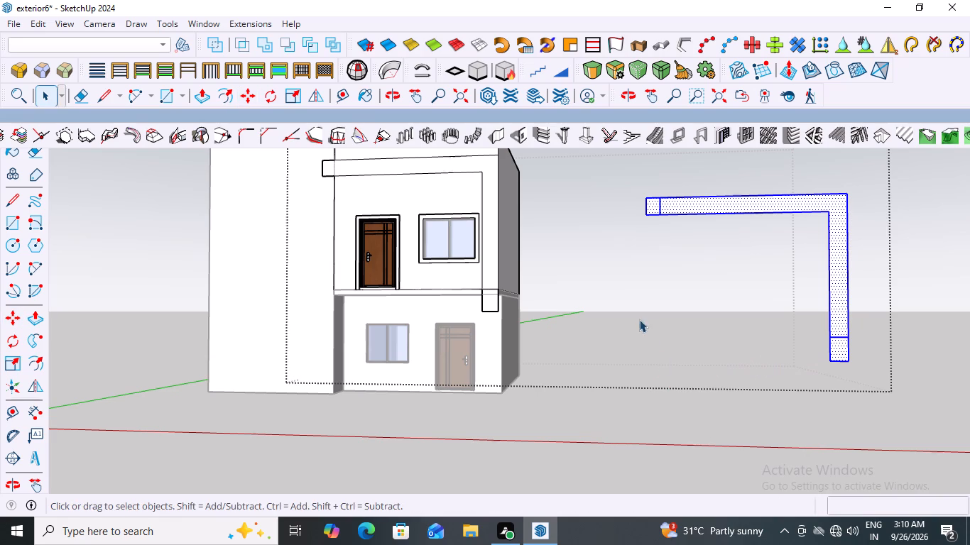
click(639, 319)
scroll(588, 326, down, 8)
middle_drag(663, 334, 671, 337)
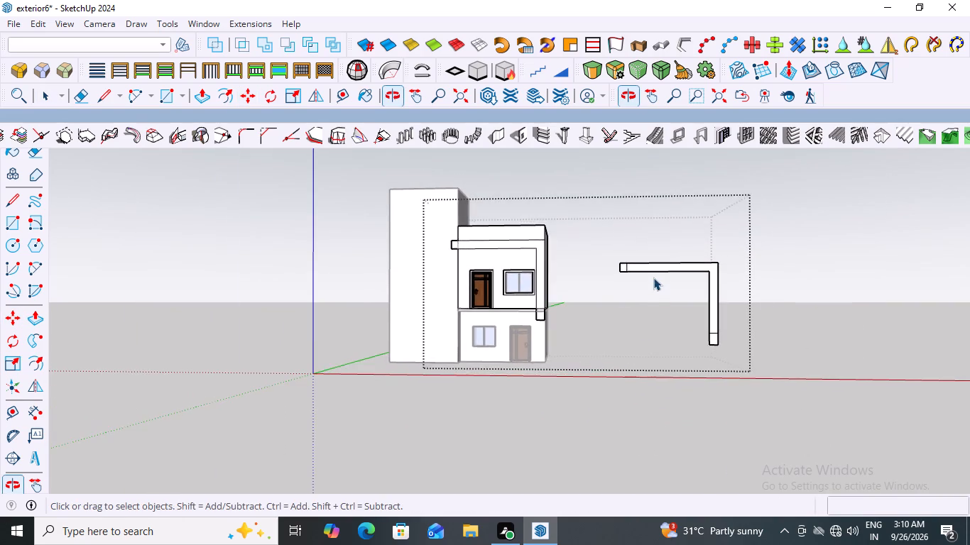
Delete the dividing edge between the inner-end overhang and the horizontal arm of the copied L-shape.
scroll(653, 275, up, 7)
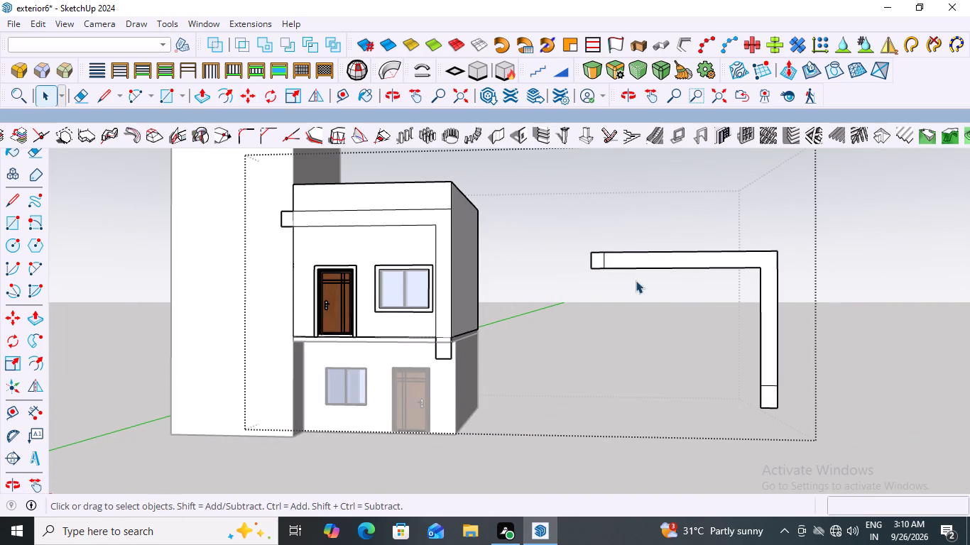
scroll(577, 263, up, 3)
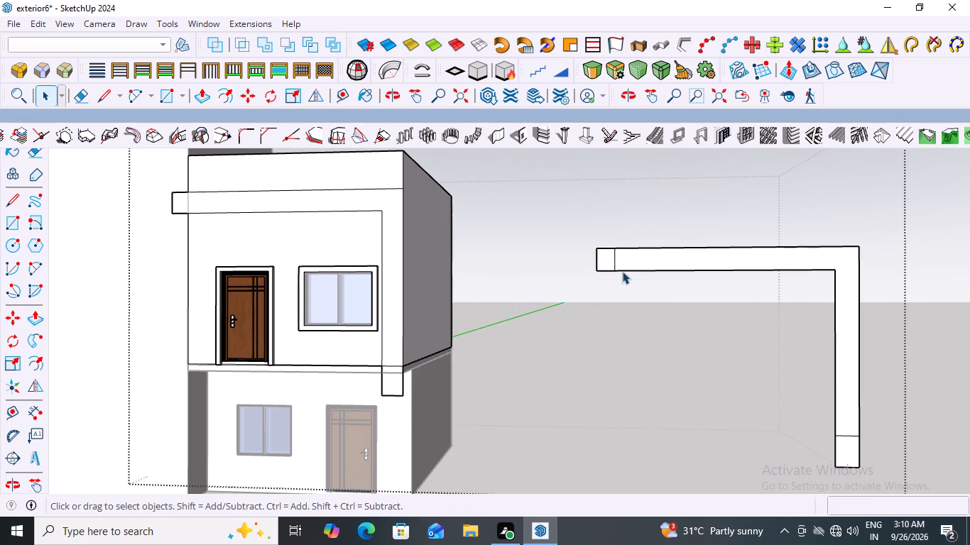
scroll(622, 272, up, 3)
click(613, 256)
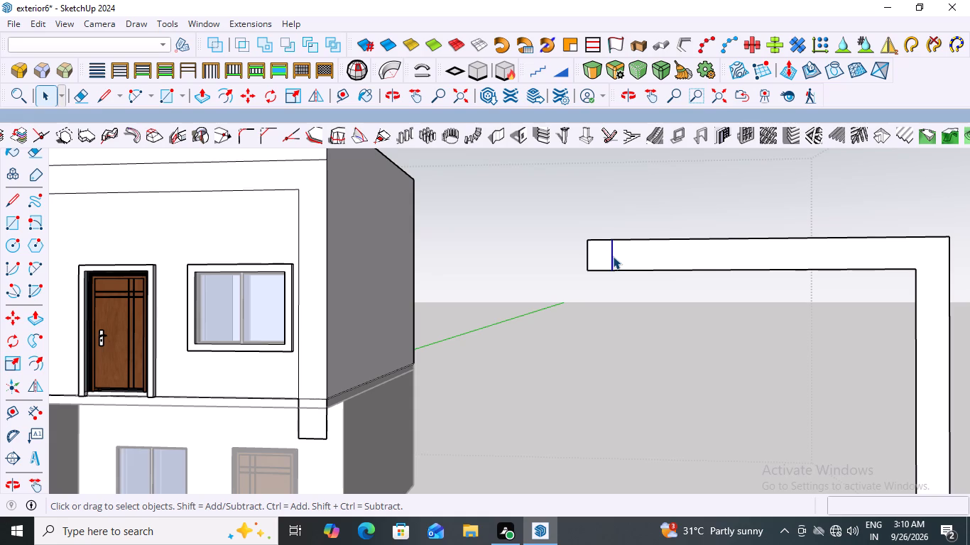
key(Delete)
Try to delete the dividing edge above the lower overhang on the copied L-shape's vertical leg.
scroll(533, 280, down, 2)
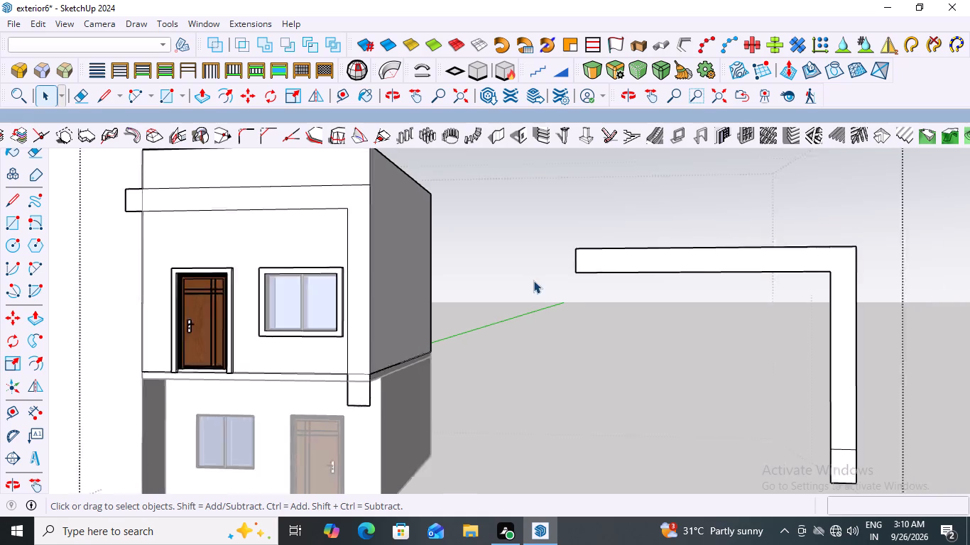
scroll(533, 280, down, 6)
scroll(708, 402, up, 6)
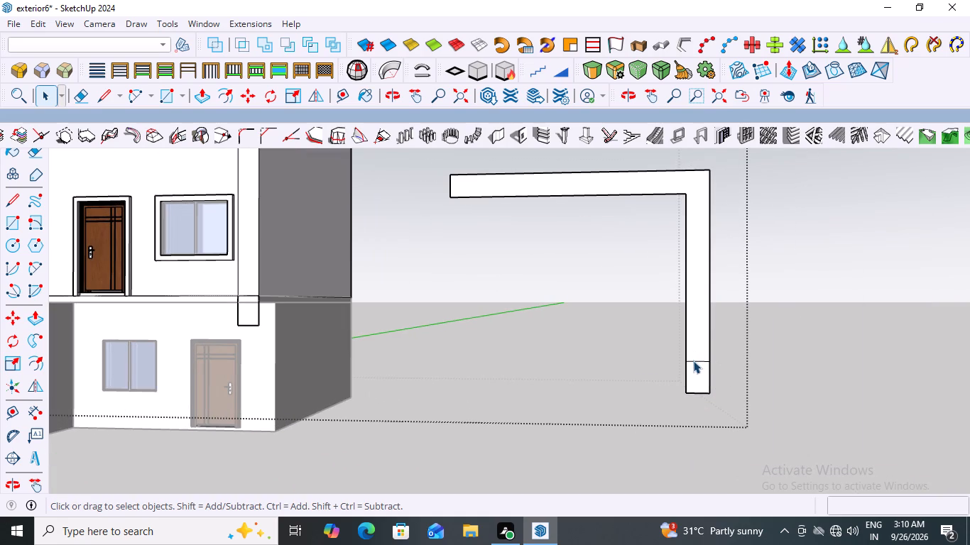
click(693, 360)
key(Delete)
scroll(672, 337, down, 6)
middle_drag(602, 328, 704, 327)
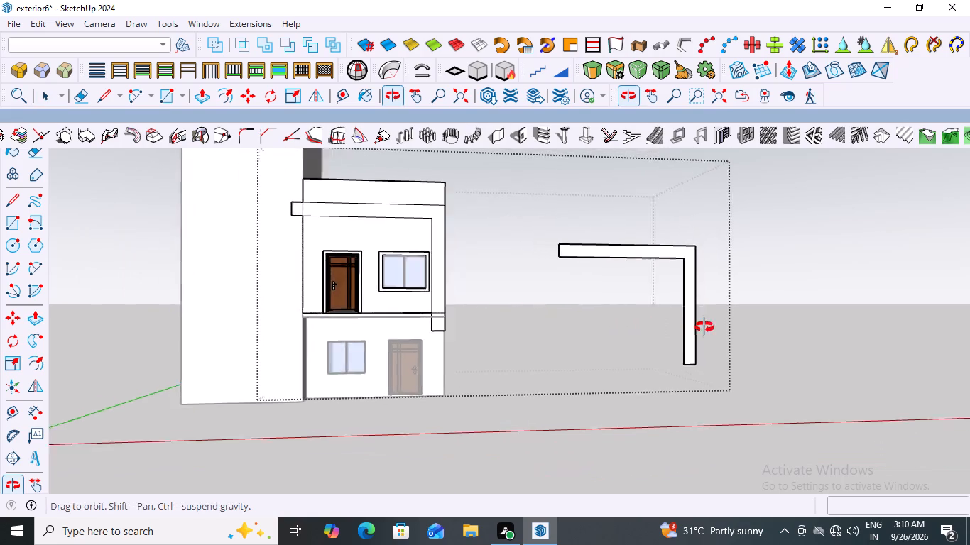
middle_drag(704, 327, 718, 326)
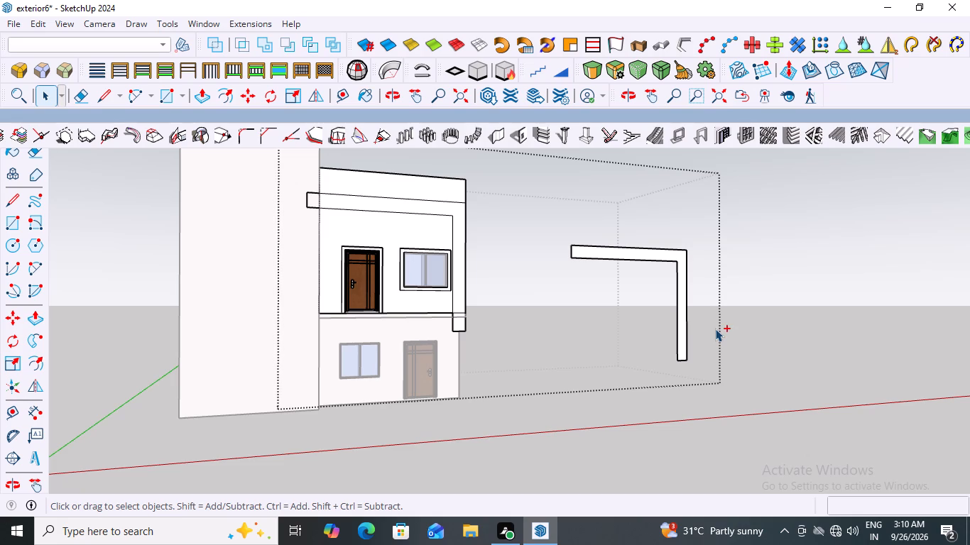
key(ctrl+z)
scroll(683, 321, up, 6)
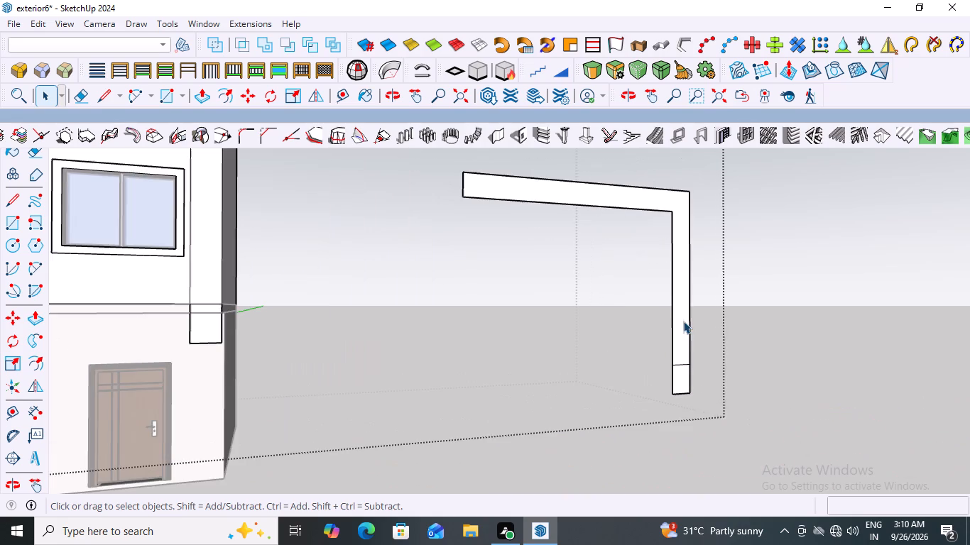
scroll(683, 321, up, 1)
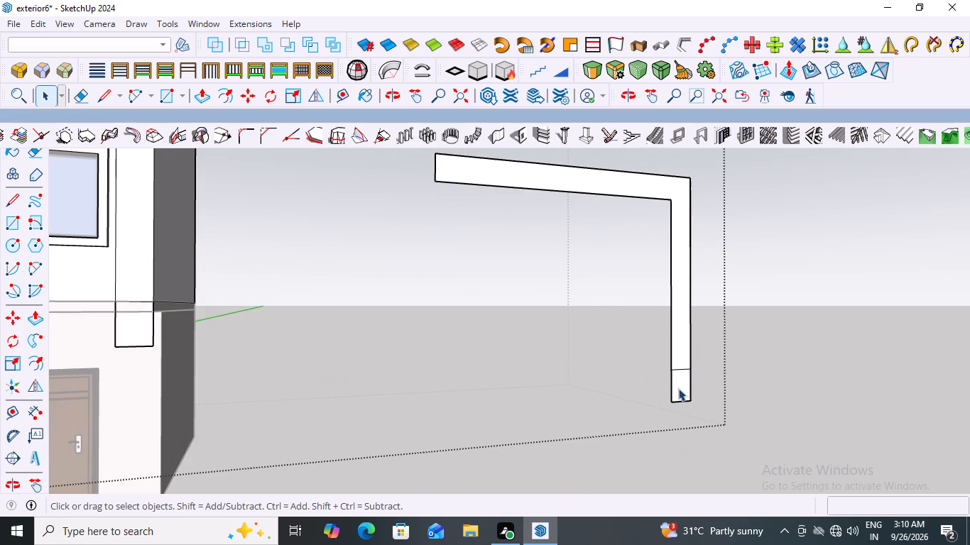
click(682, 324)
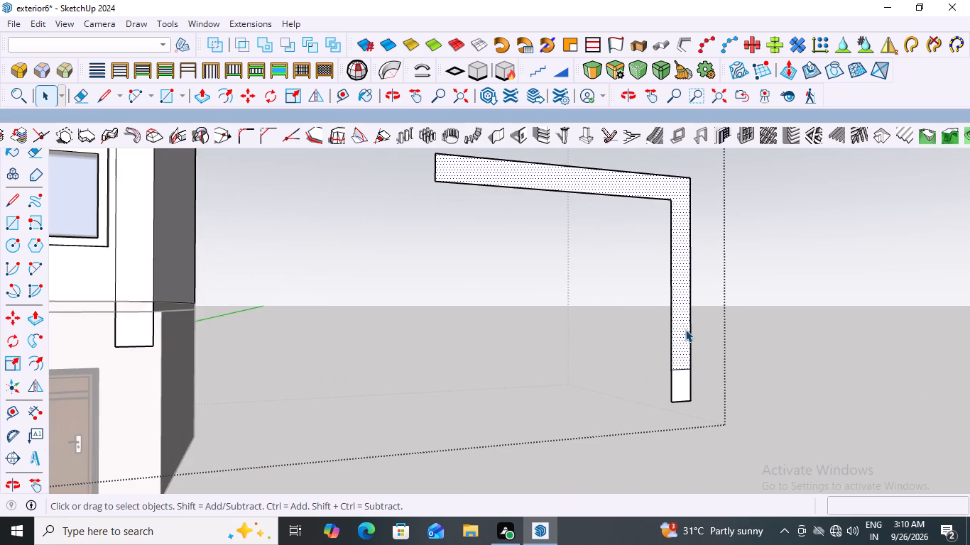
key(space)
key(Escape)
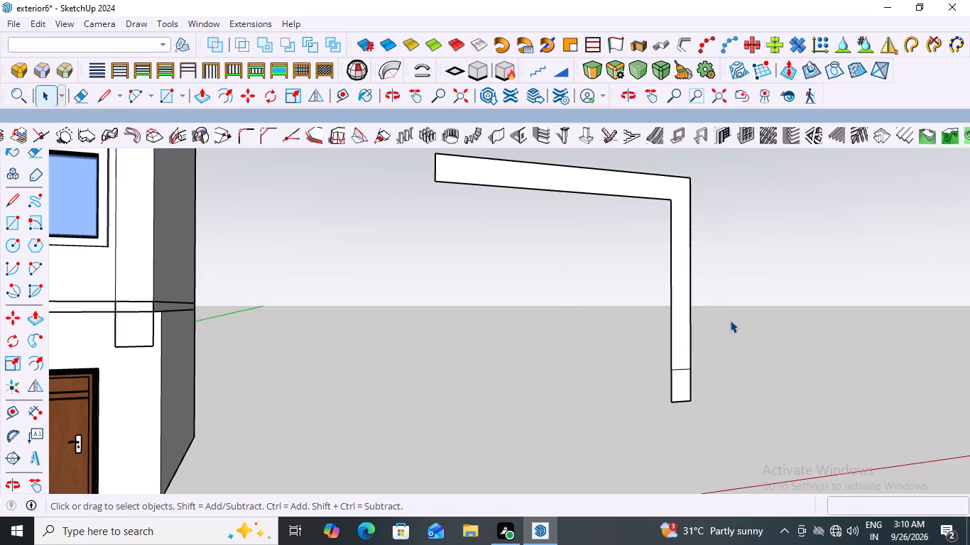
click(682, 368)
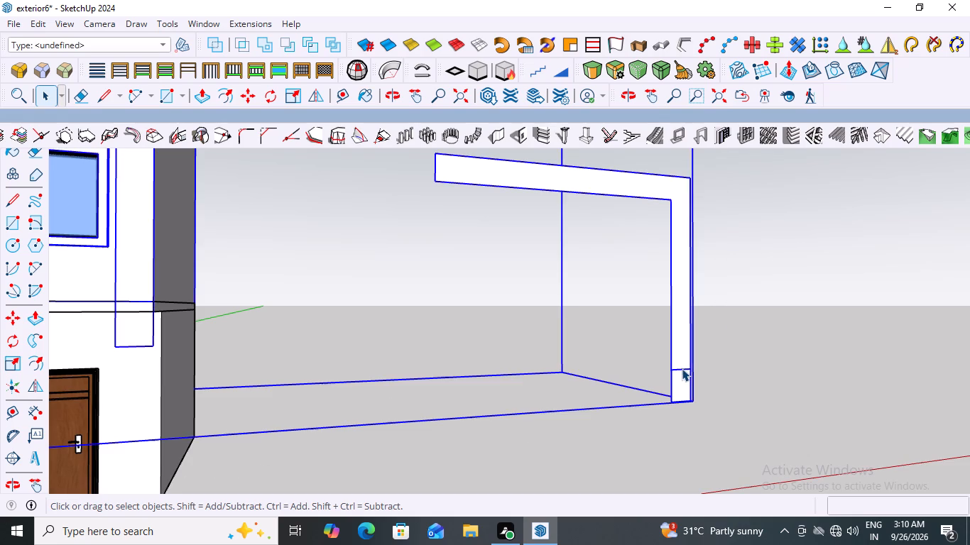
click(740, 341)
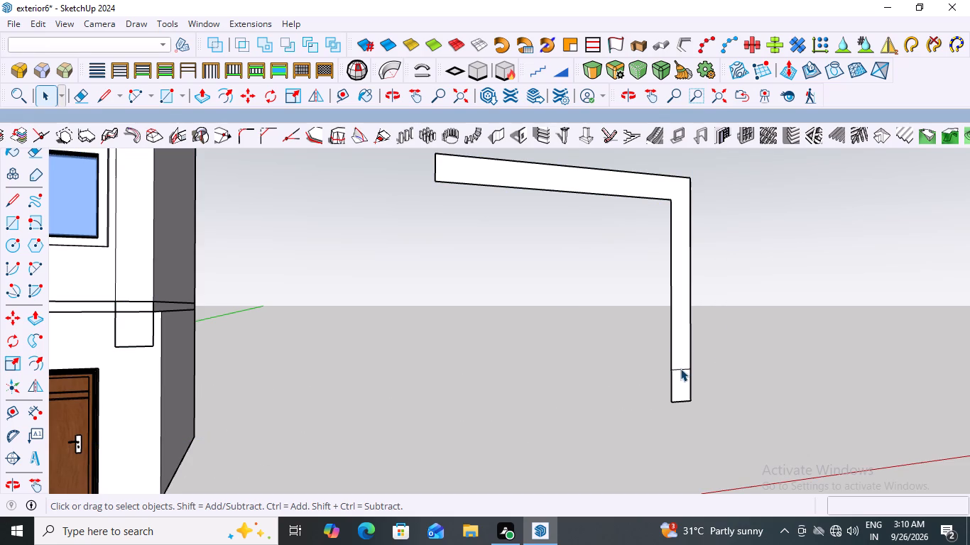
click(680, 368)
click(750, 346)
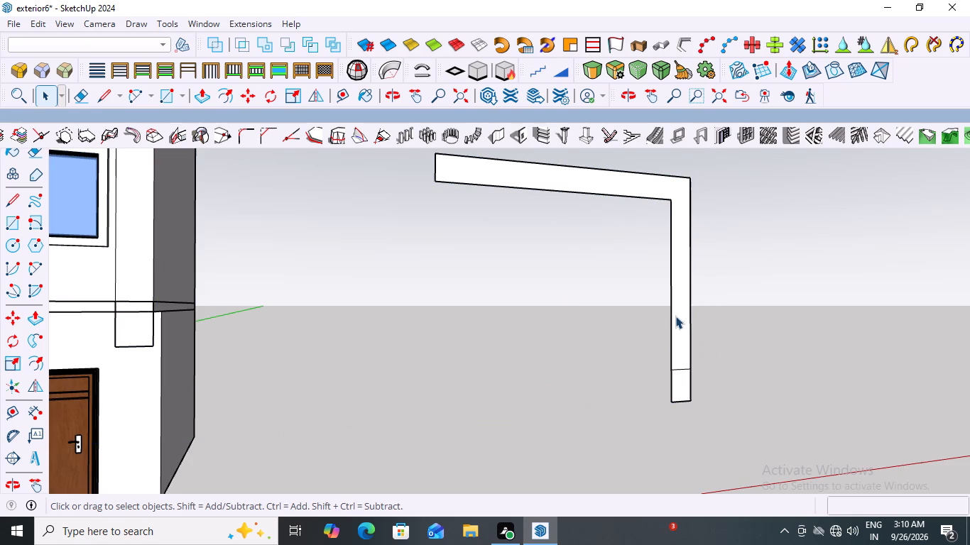
Delete the dividing edge above the lower overhang of the copied L-shape inside the upper wall group.
double_click(675, 316)
scroll(681, 359, up, 2)
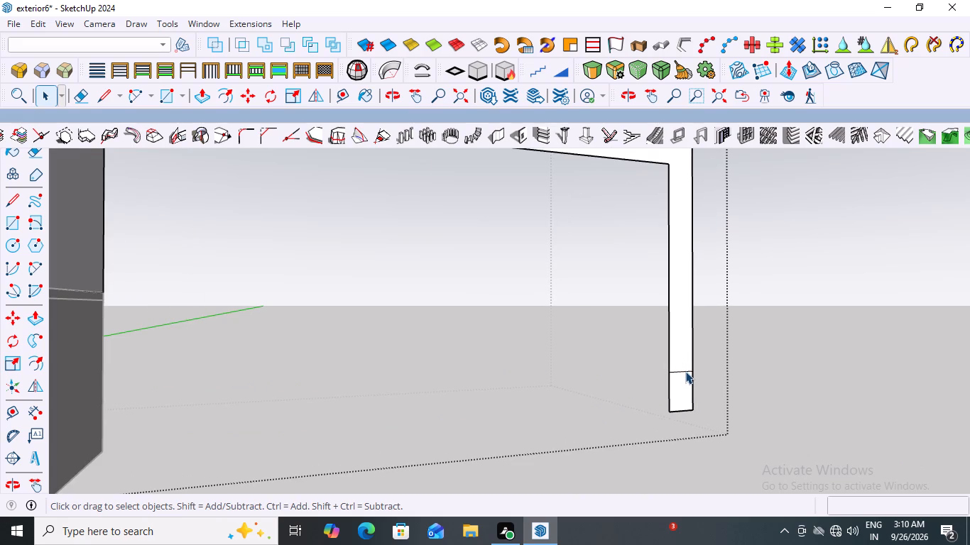
click(685, 371)
key(Delete)
Extrude the merged L-shaped face forward by about 4' with Push/Pull, then leave the upper wall group.
scroll(594, 333, down, 9)
scroll(578, 248, up, 5)
double_click(570, 228)
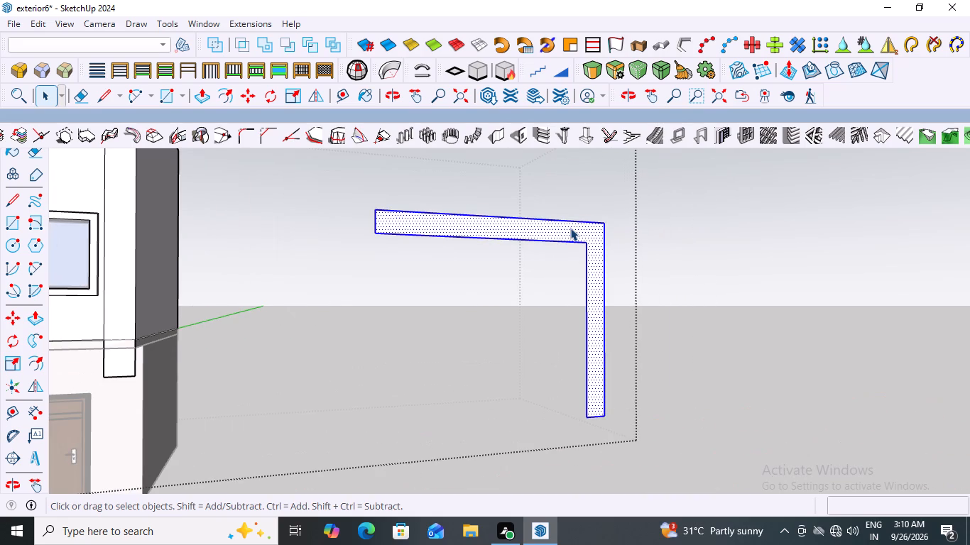
key(p)
click(570, 218)
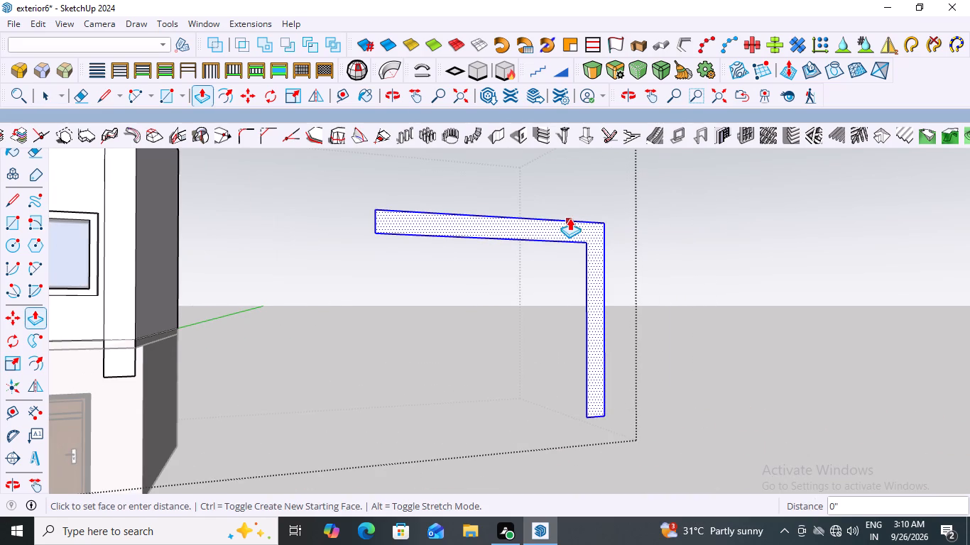
scroll(600, 273, down, 8)
middle_drag(540, 284, 521, 342)
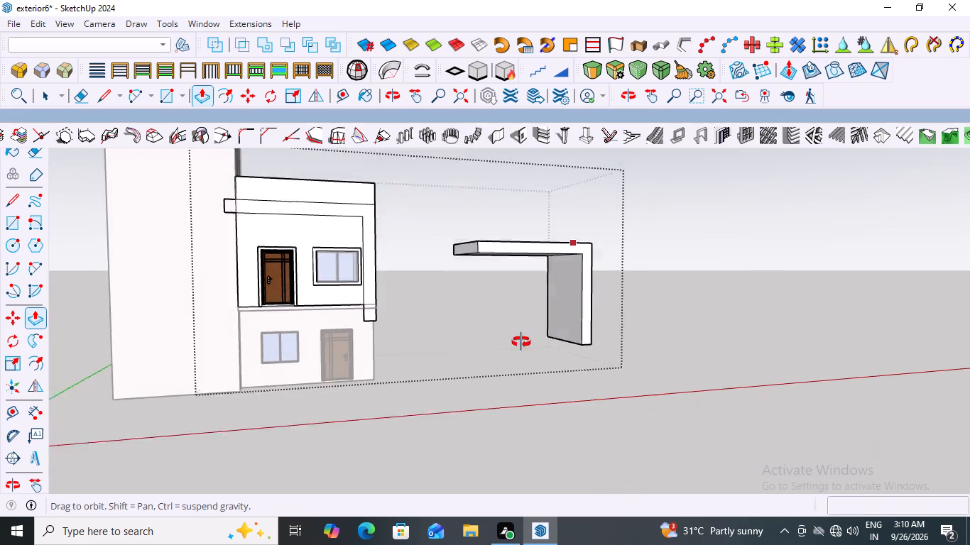
middle_drag(521, 342, 508, 395)
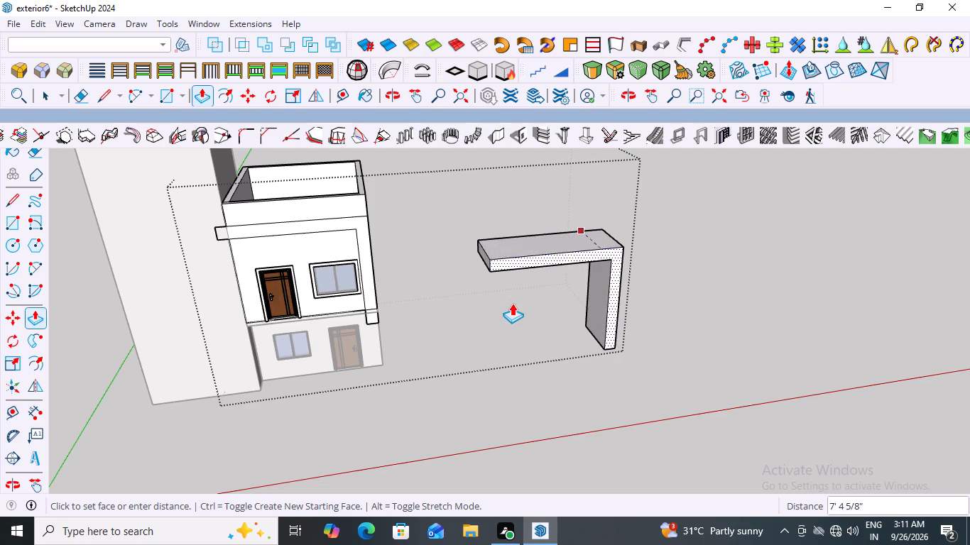
scroll(511, 301, up, 5)
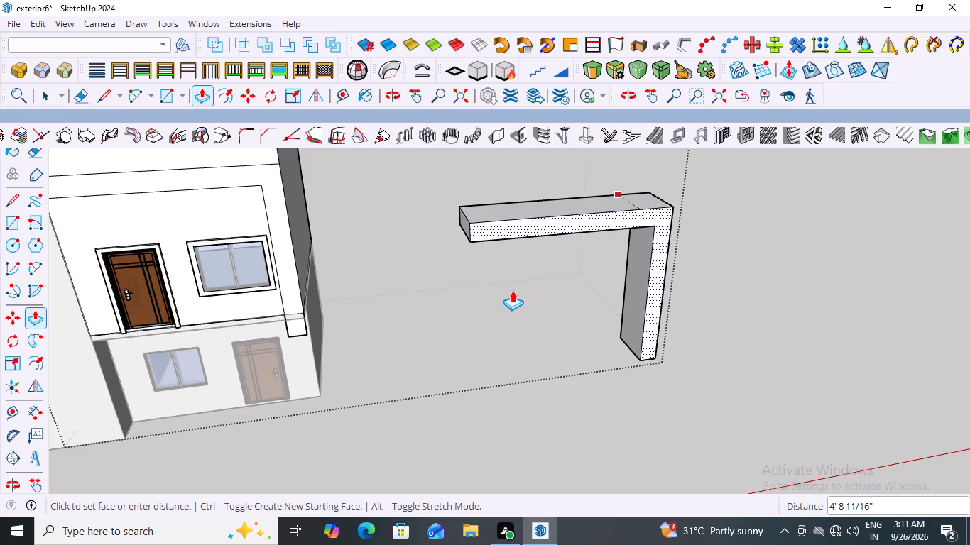
middle_drag(508, 287, 250, 304)
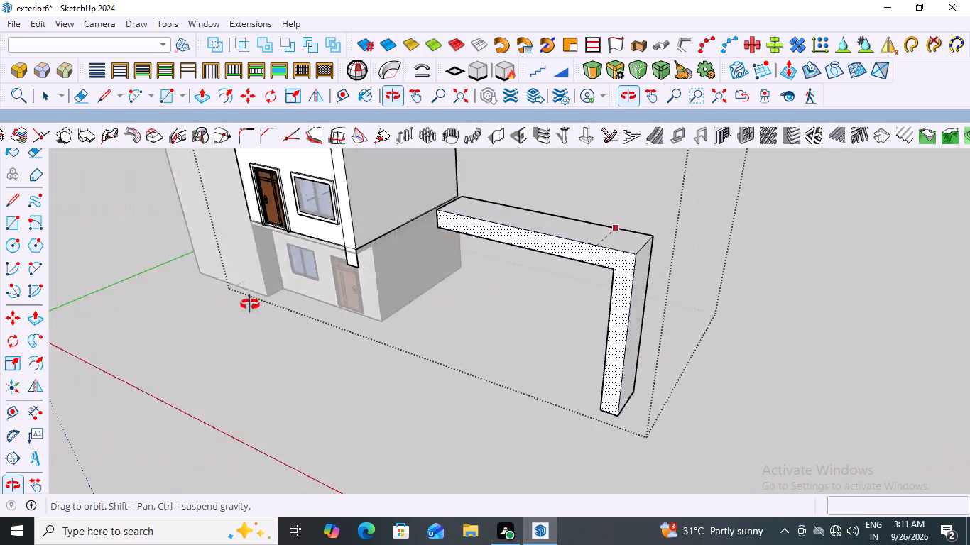
middle_drag(250, 304, 714, 277)
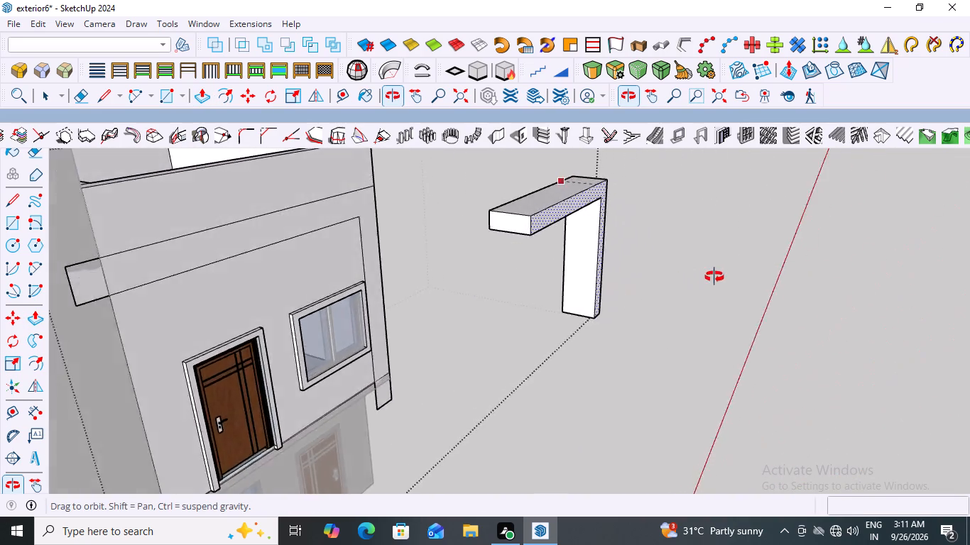
middle_drag(714, 277, 560, 338)
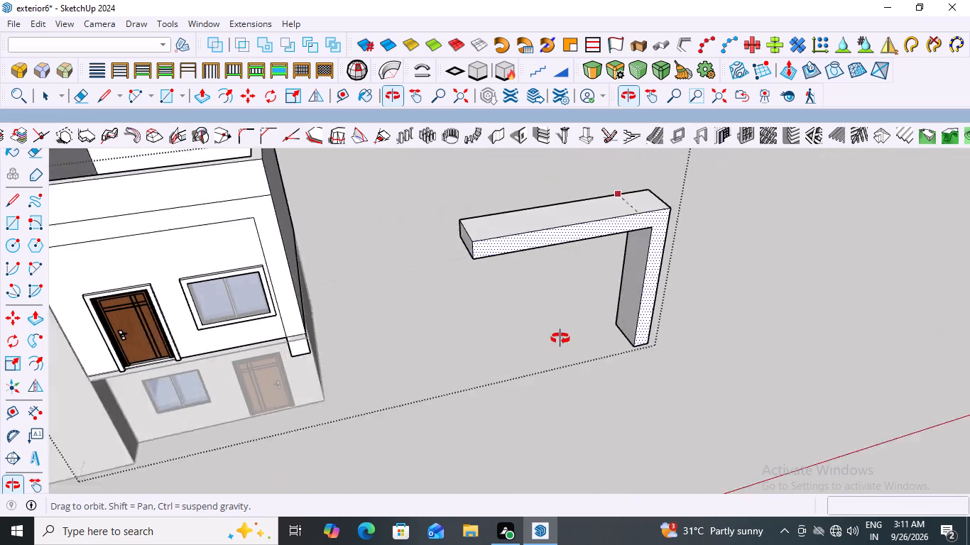
middle_drag(560, 338, 550, 348)
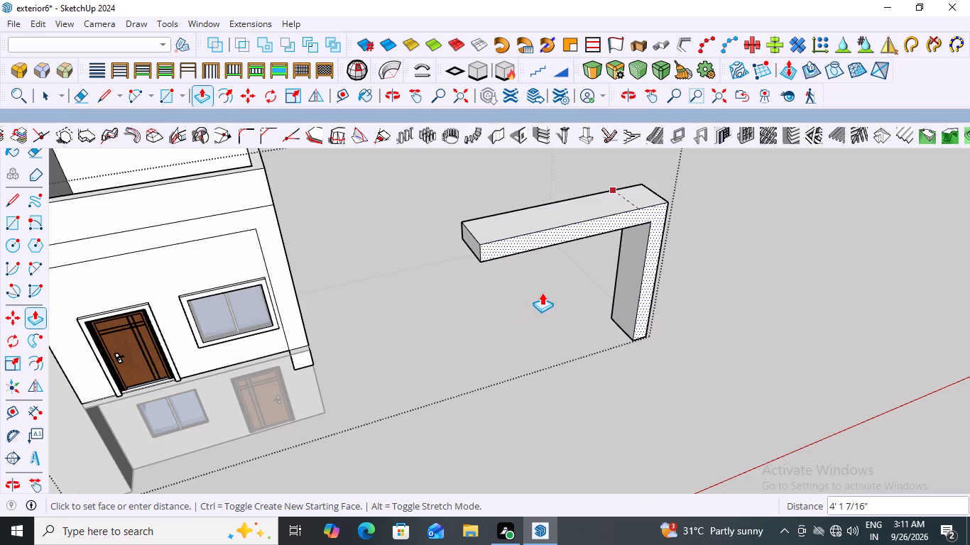
click(542, 292)
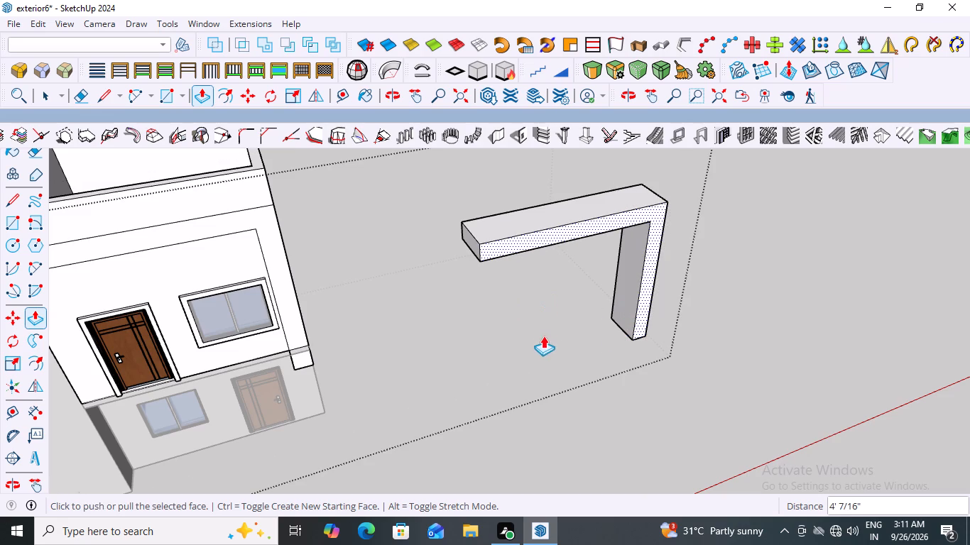
key(space)
click(730, 250)
Round the extruded L-shape's inner corner edge with a bevel of about 3' 2 3/4" offset and 6 segments.
middle_drag(674, 277, 637, 190)
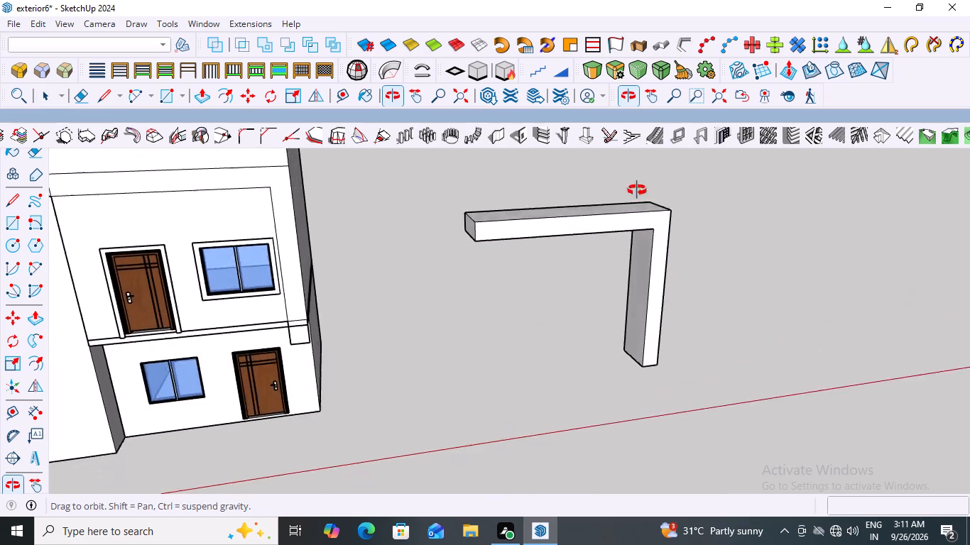
middle_drag(637, 190, 639, 150)
scroll(633, 223, up, 6)
middle_drag(599, 279, 584, 243)
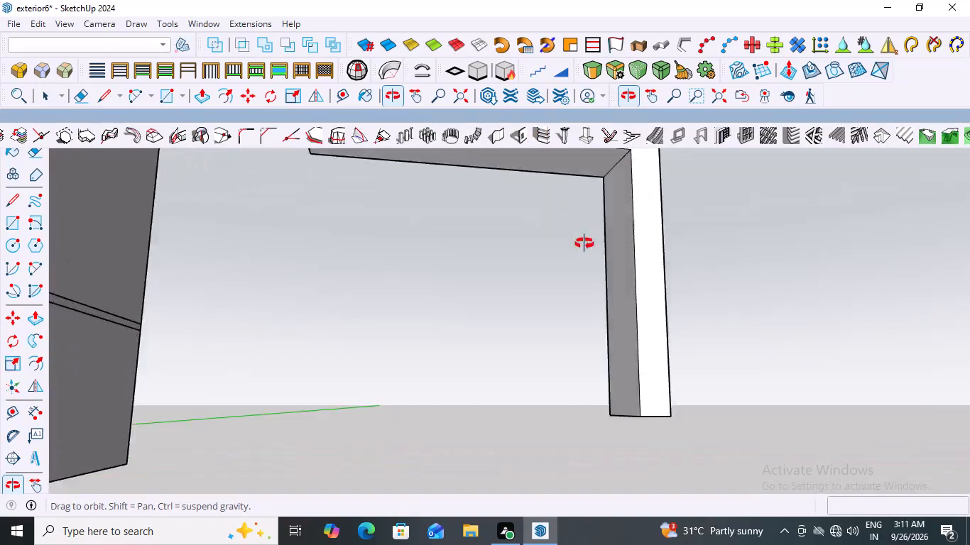
middle_drag(584, 243, 580, 341)
scroll(595, 341, up, 2)
scroll(596, 326, down, 7)
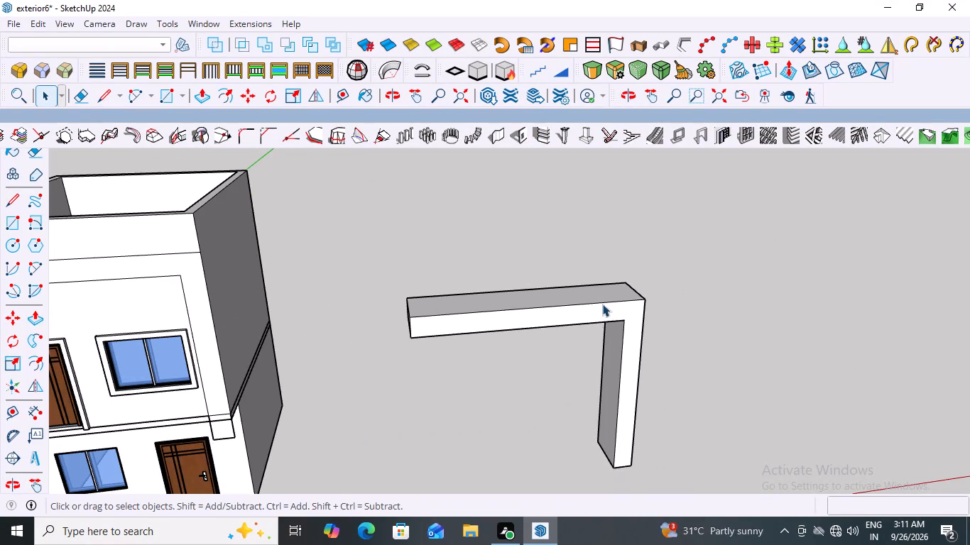
middle_click(604, 227)
middle_drag(604, 315, 607, 180)
scroll(614, 276, up, 3)
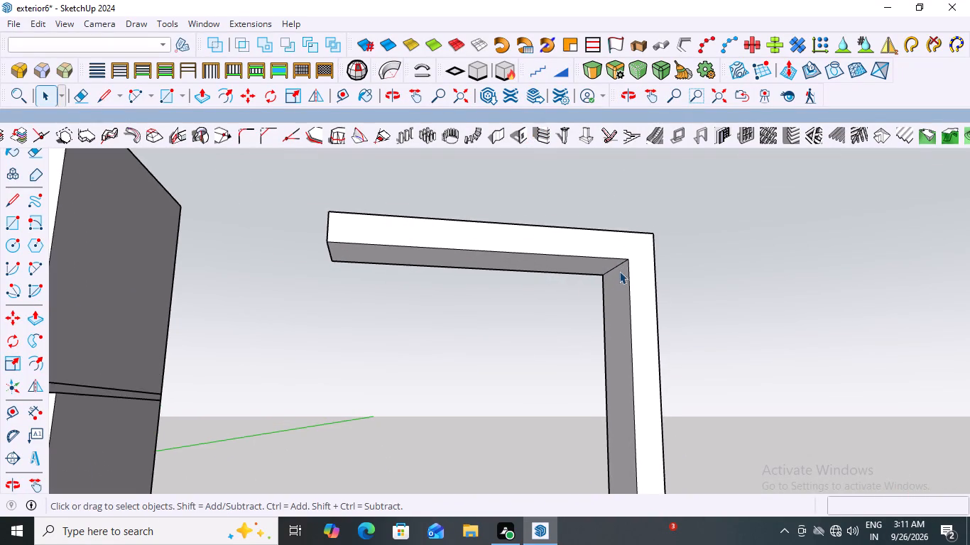
scroll(619, 271, up, 2)
click(612, 267)
double_click(612, 267)
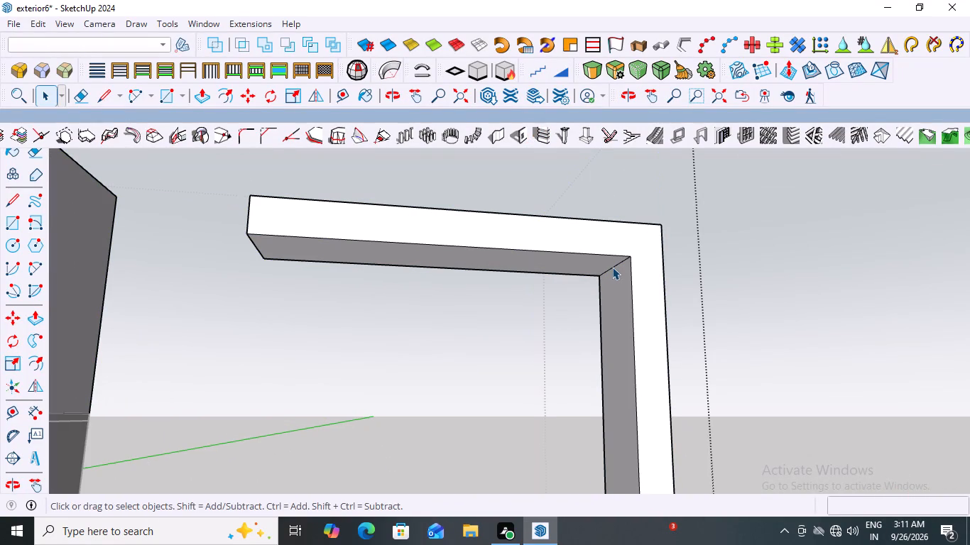
click(612, 267)
click(592, 67)
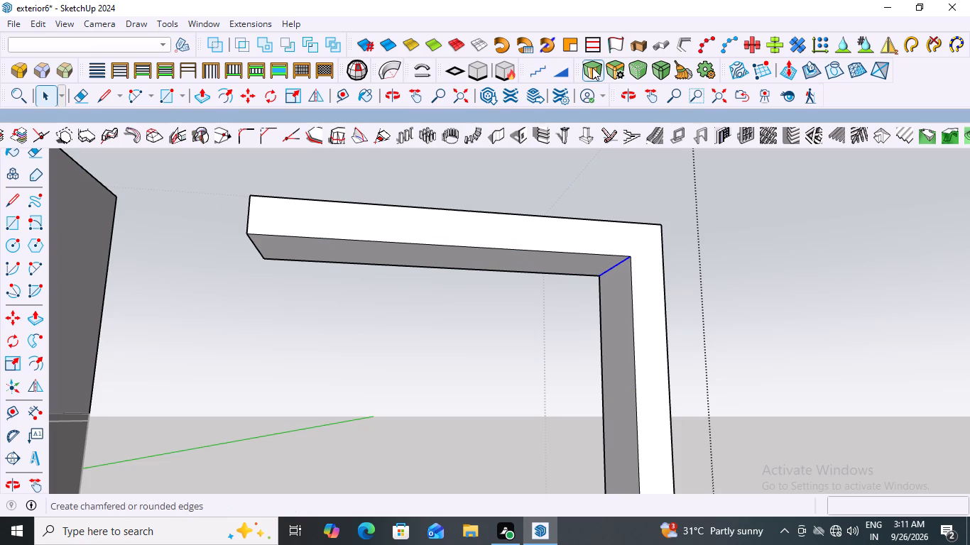
click(609, 268)
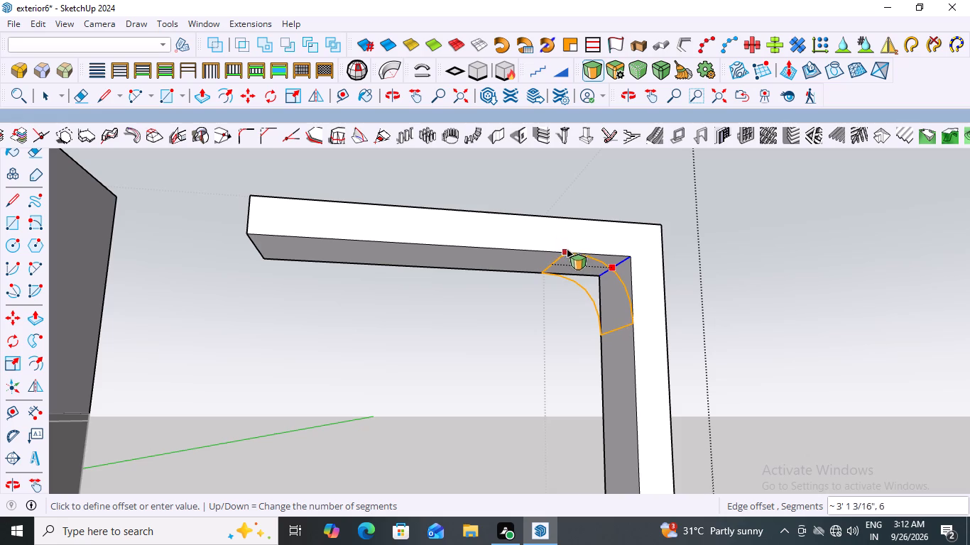
click(562, 224)
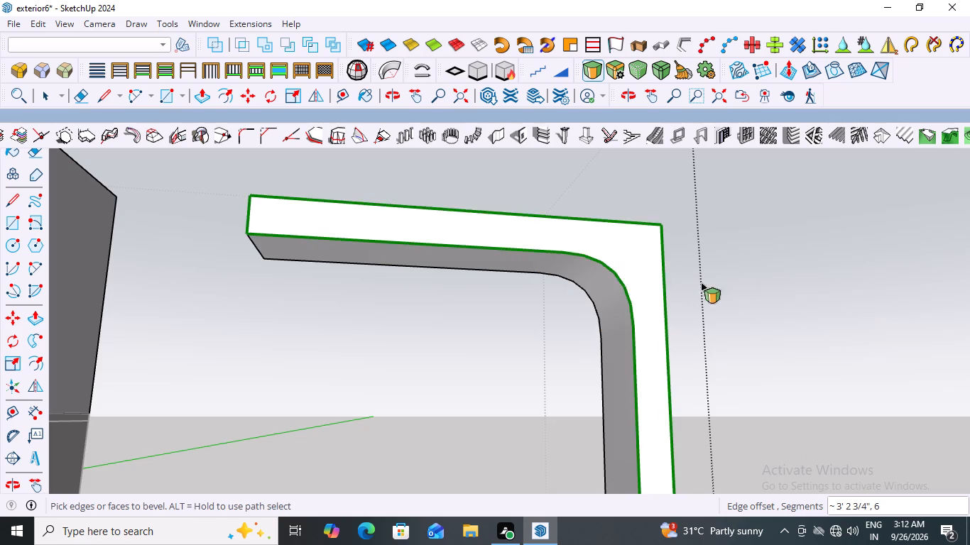
middle_drag(744, 246, 721, 316)
scroll(719, 304, down, 11)
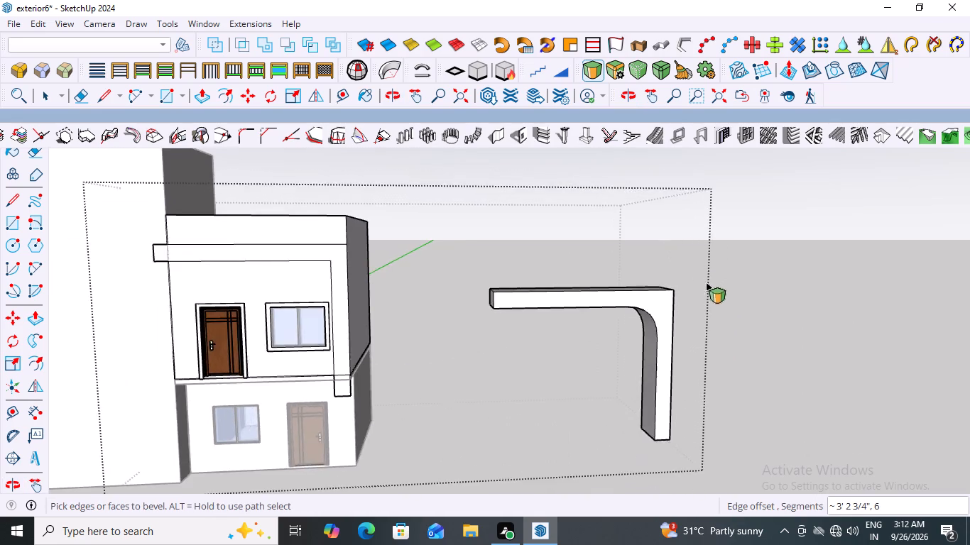
Inspect the extruded L-shaped element and its rounded inner corner from above, below and the front, alongside the house facade.
scroll(706, 282, down, 2)
middle_drag(620, 391, 687, 305)
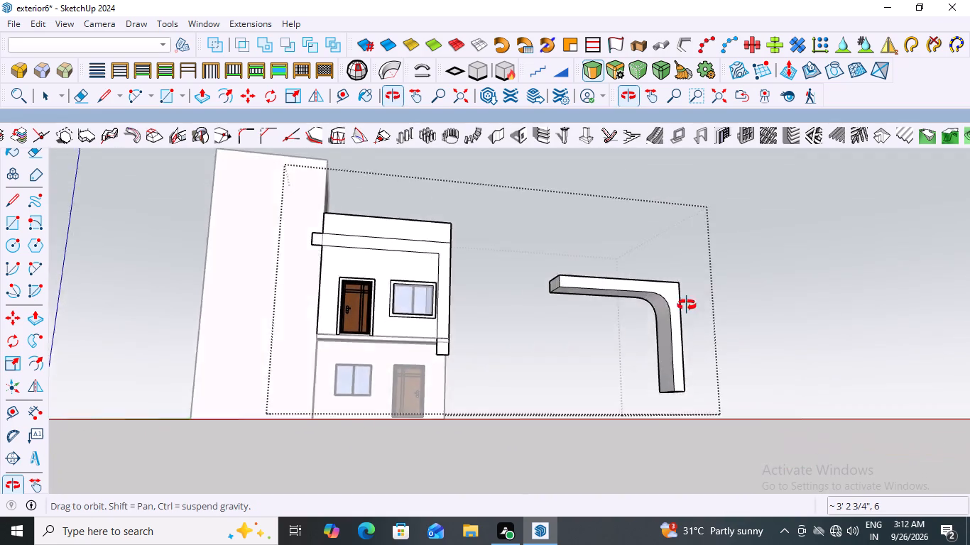
middle_drag(687, 305, 647, 145)
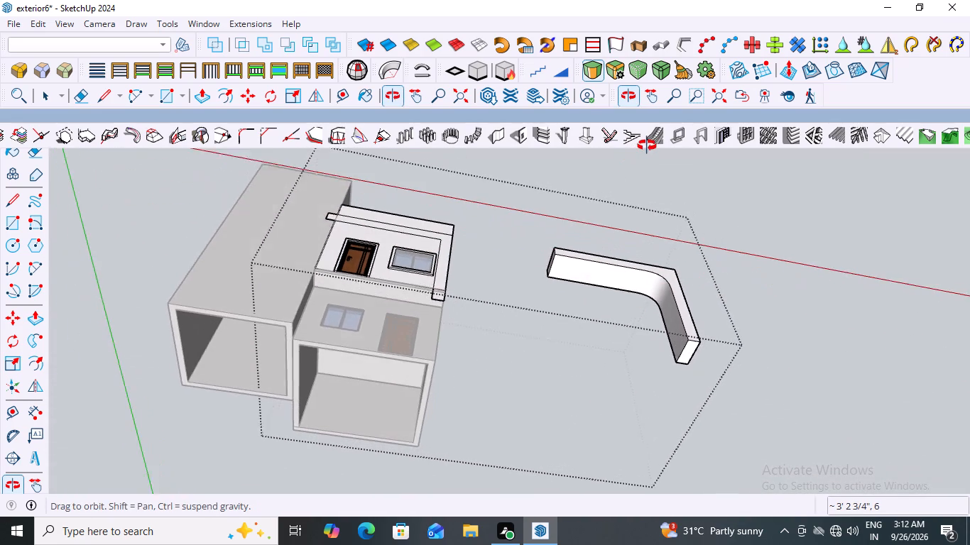
middle_drag(647, 145, 587, 446)
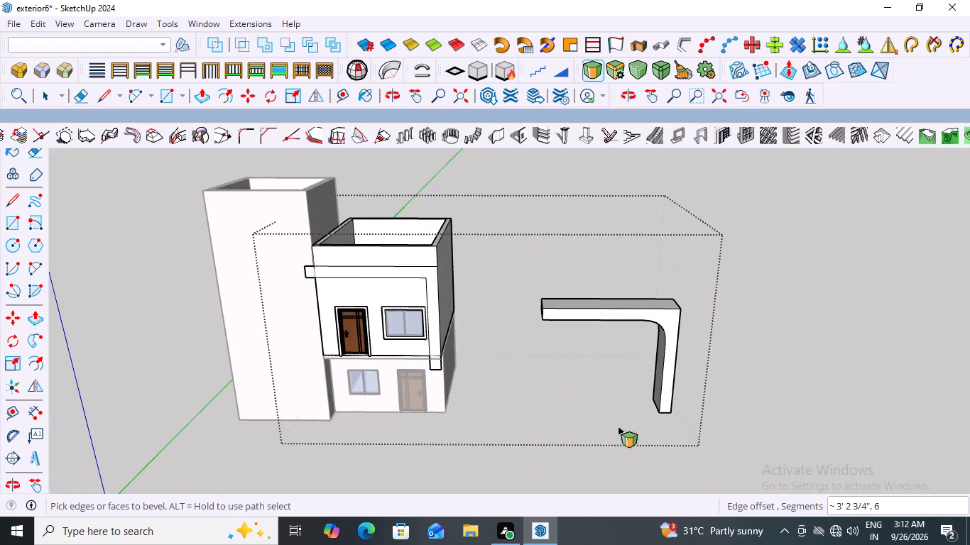
scroll(619, 425, up, 4)
middle_drag(616, 387, 809, 303)
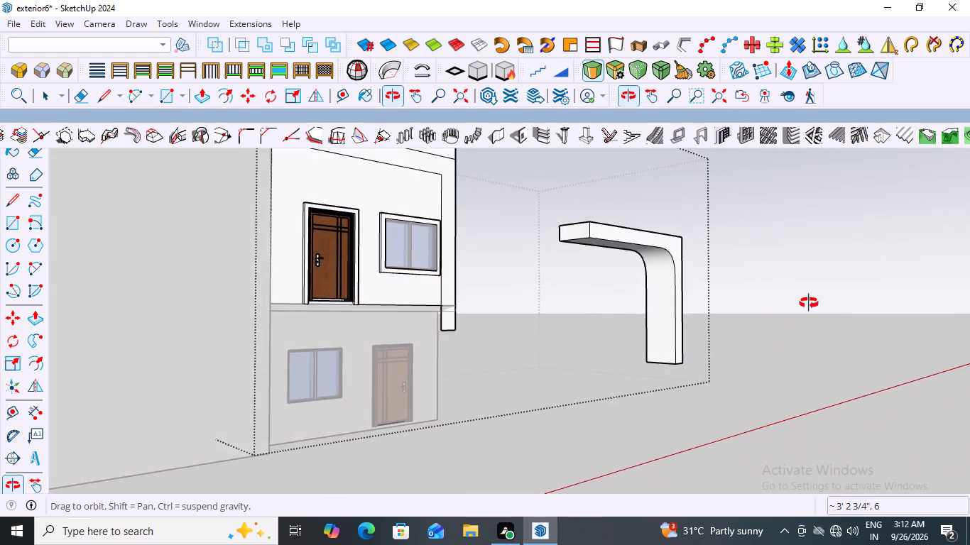
middle_drag(809, 303, 563, 309)
middle_drag(559, 354, 621, 377)
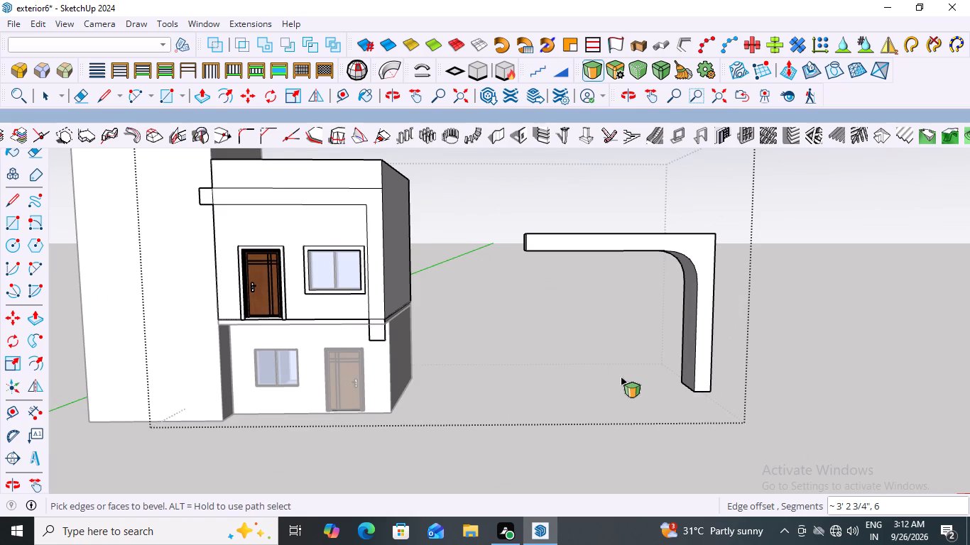
scroll(729, 296, up, 4)
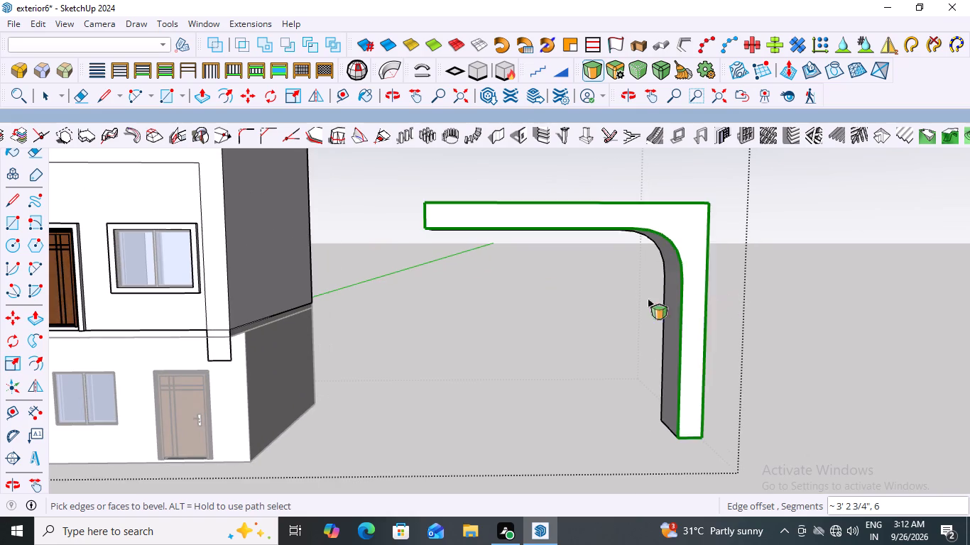
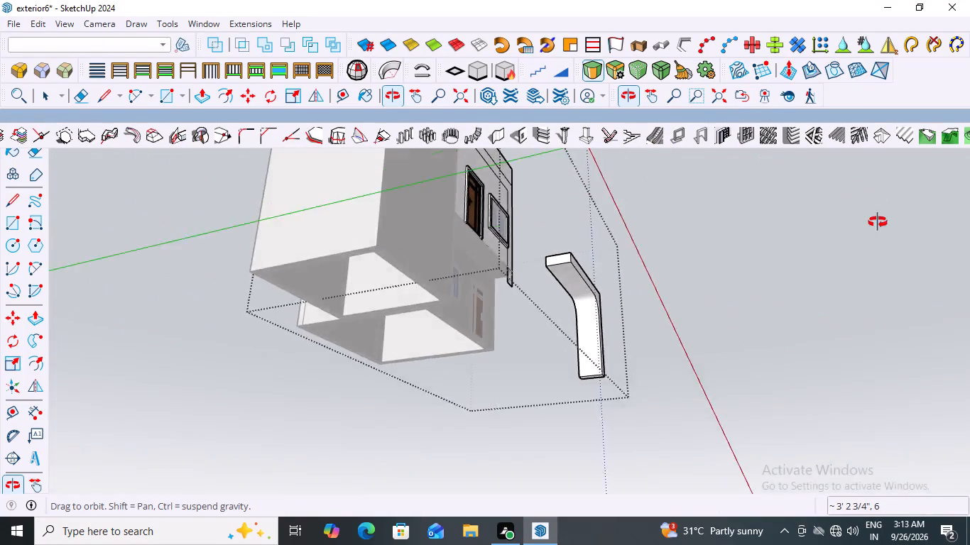
Draw a rectangle about 3' by 4' at the lower end of the L-shape's vertical leg, on its inner face.
middle_drag(878, 222, 595, 360)
scroll(598, 378, up, 6)
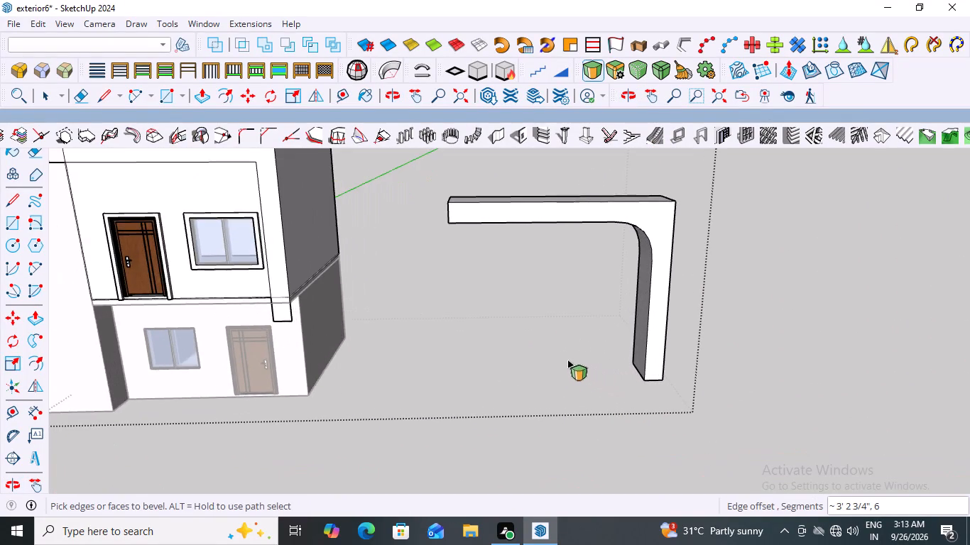
middle_drag(572, 359, 632, 285)
scroll(630, 359, up, 1)
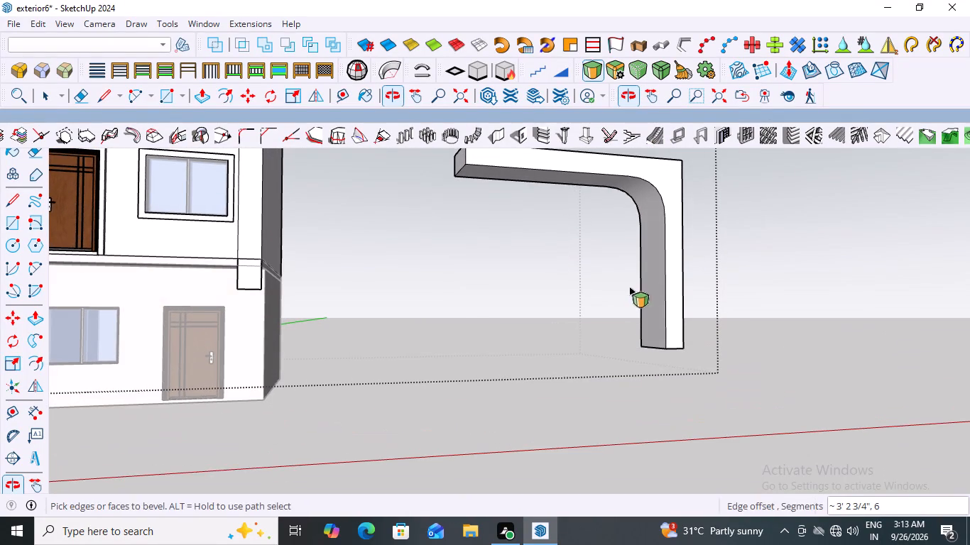
key(space)
click(653, 322)
click(653, 322)
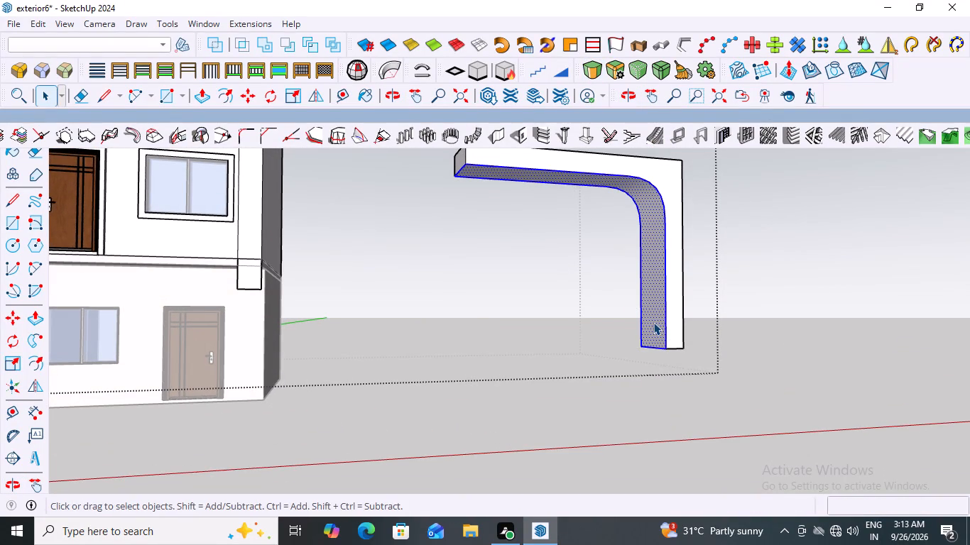
scroll(585, 319, up, 1)
middle_drag(585, 319, 631, 322)
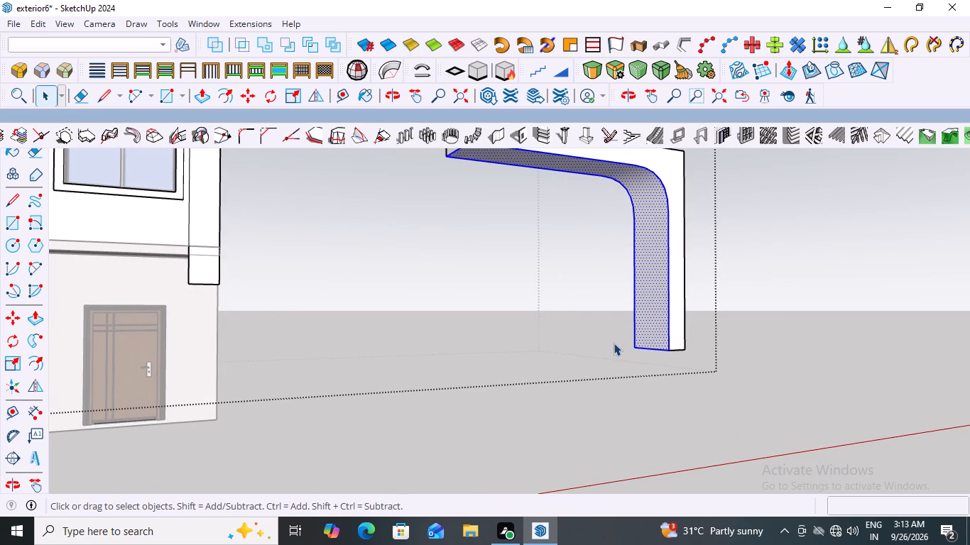
key(r)
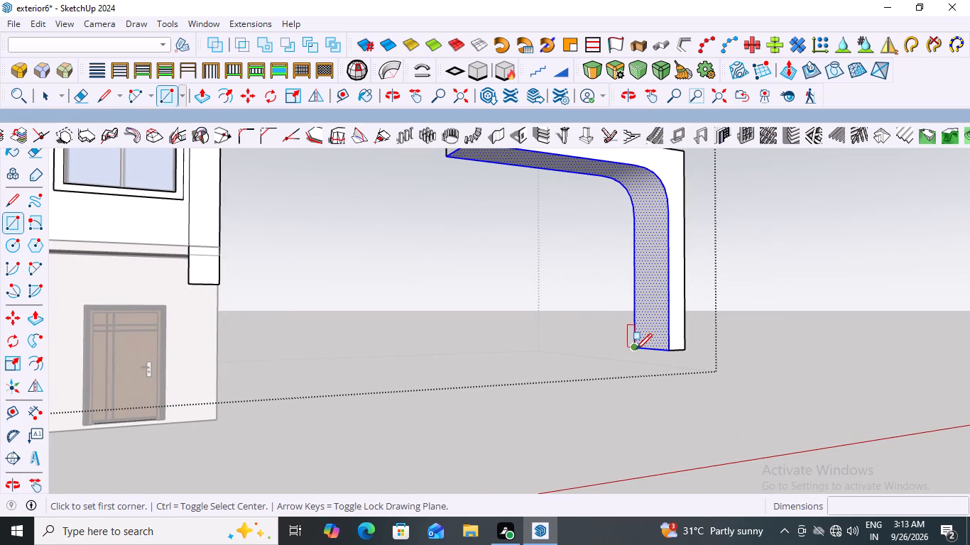
click(637, 346)
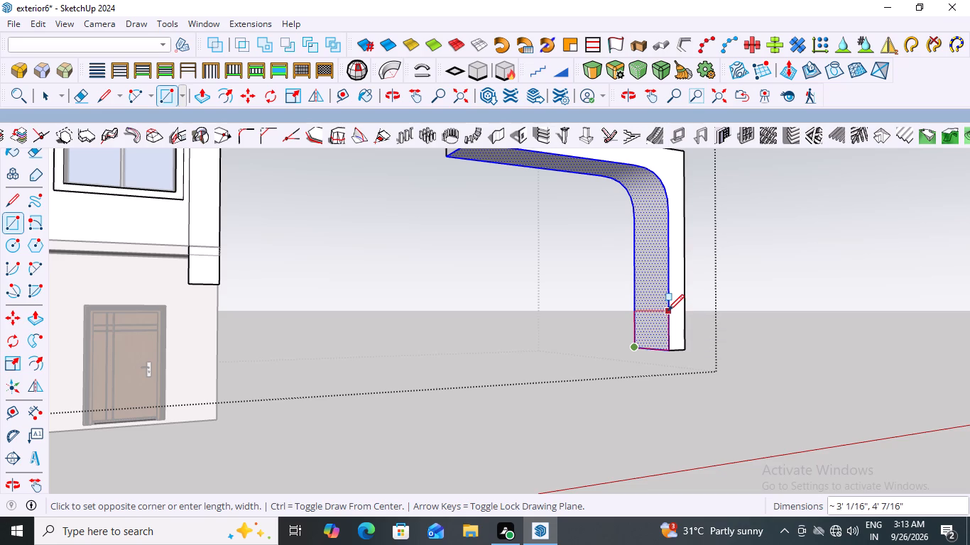
click(667, 311)
key(space)
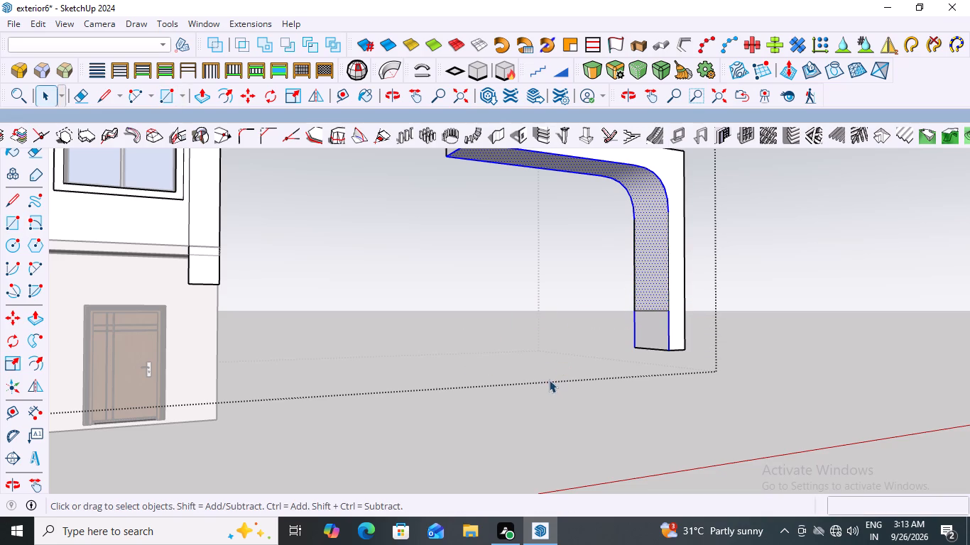
Extrude the rectangle about 19' 1" toward the house with Push/Pull to form a lower horizontal arm.
key(p)
click(654, 324)
scroll(498, 351, down, 8)
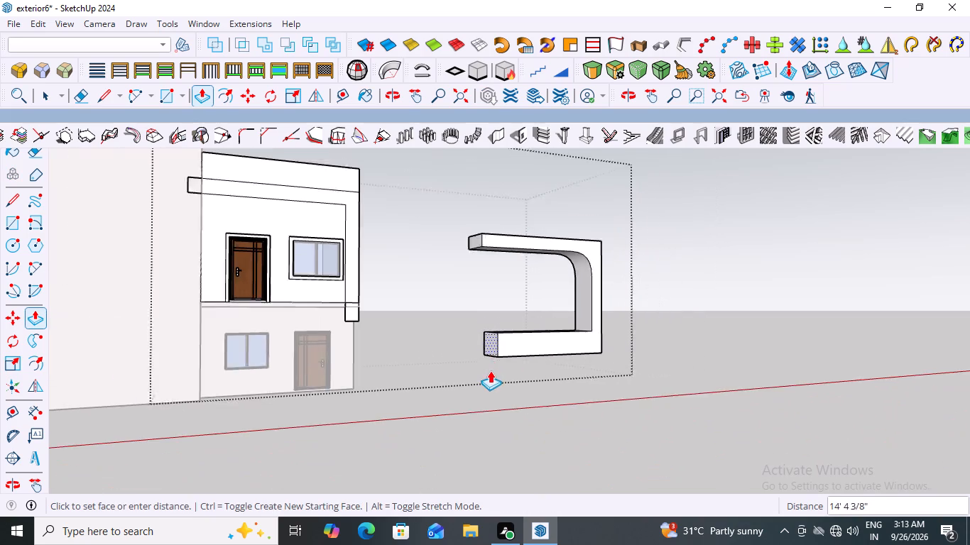
middle_drag(405, 399, 369, 404)
middle_drag(498, 393, 366, 410)
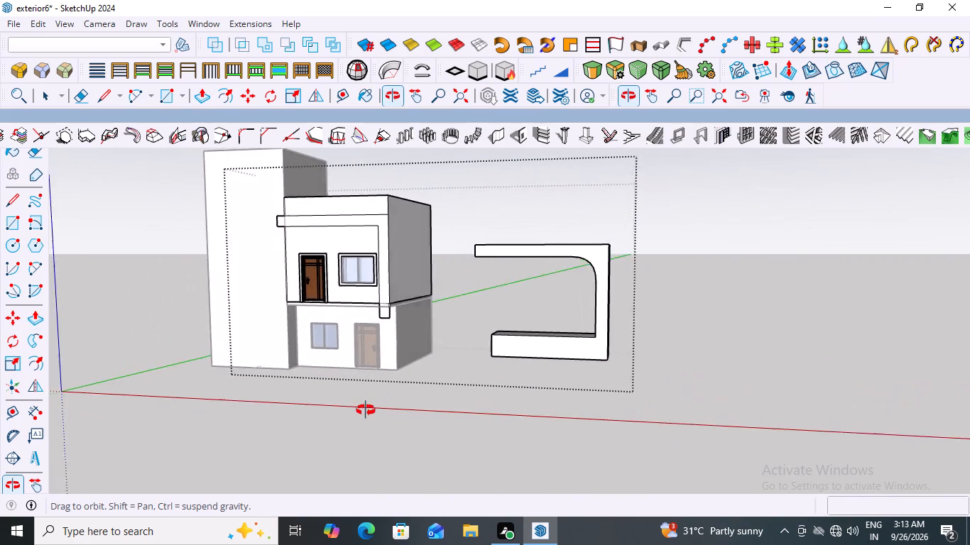
middle_drag(366, 410, 401, 406)
scroll(374, 406, down, 1)
scroll(448, 357, up, 3)
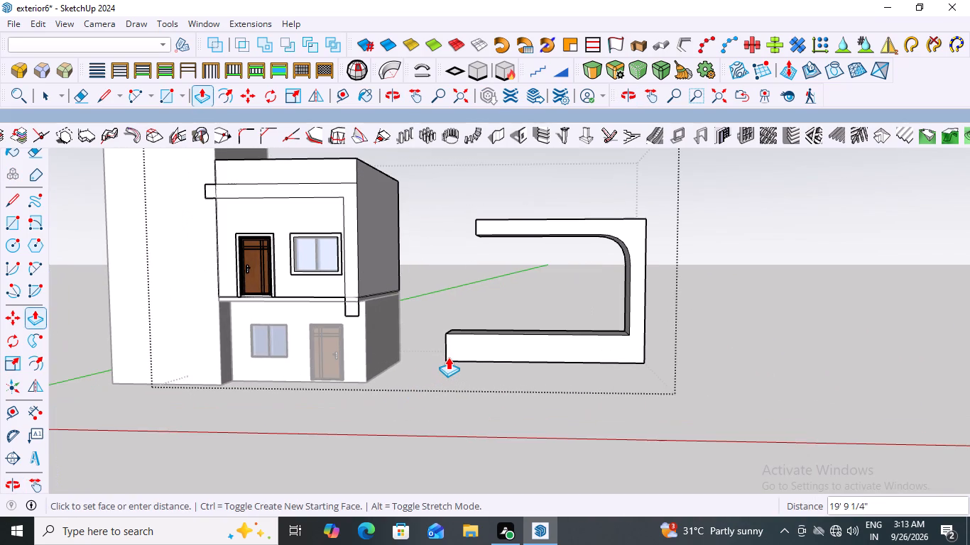
scroll(449, 356, up, 1)
middle_drag(449, 356, 480, 382)
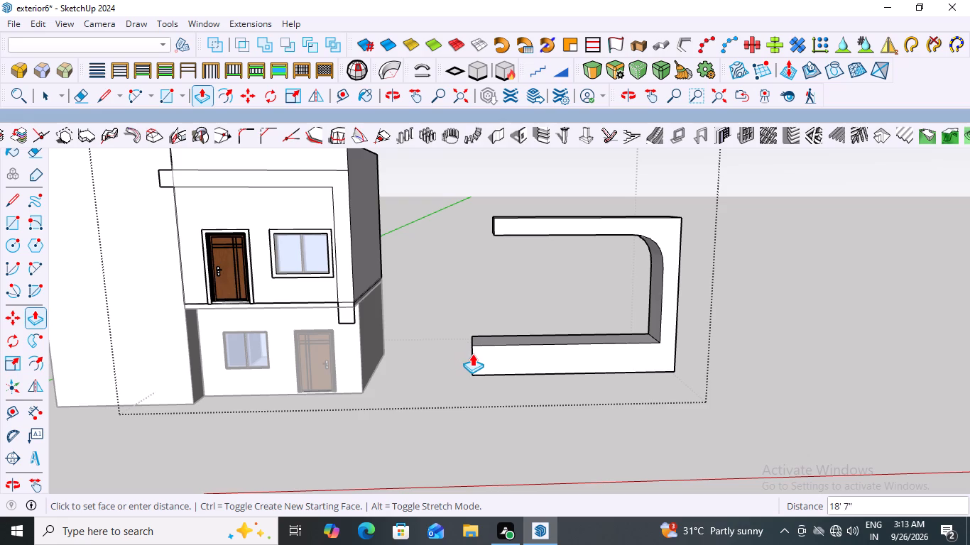
click(468, 353)
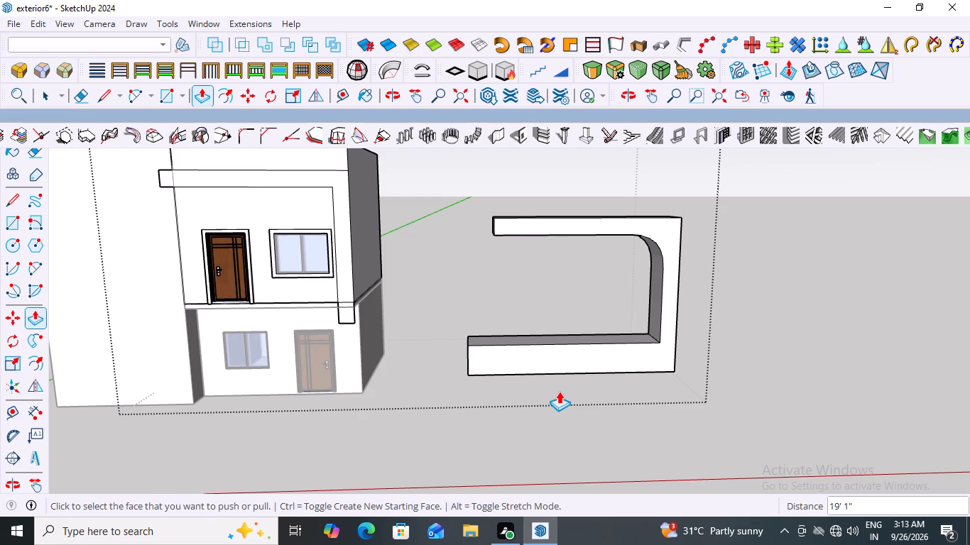
key(space)
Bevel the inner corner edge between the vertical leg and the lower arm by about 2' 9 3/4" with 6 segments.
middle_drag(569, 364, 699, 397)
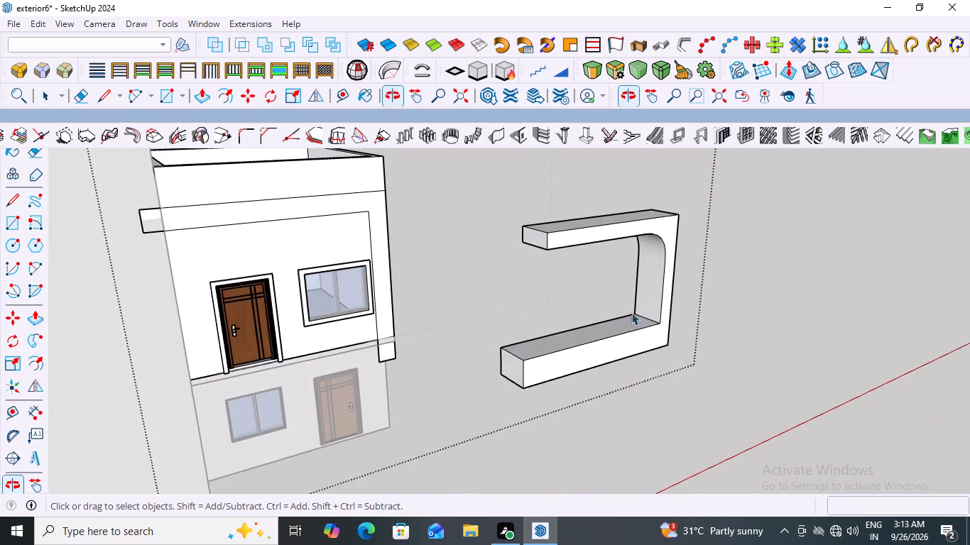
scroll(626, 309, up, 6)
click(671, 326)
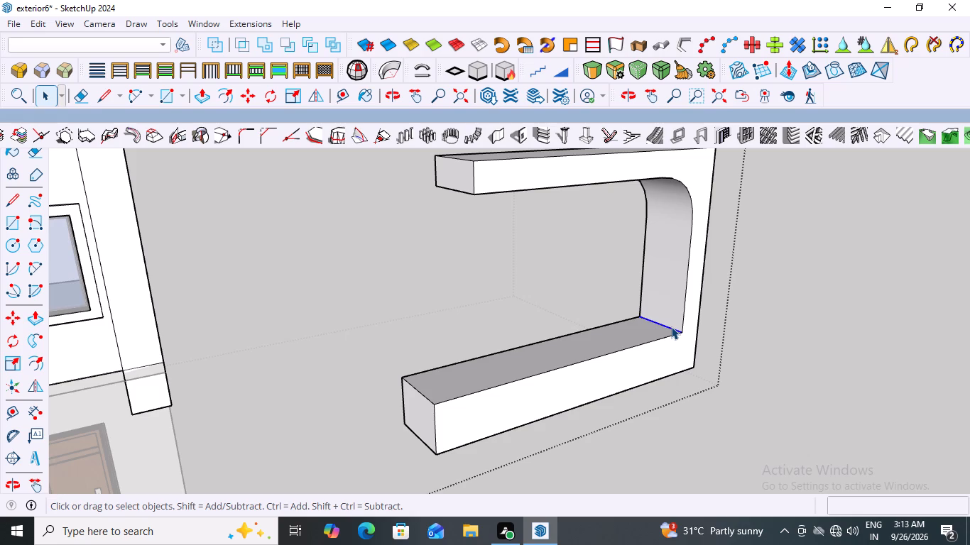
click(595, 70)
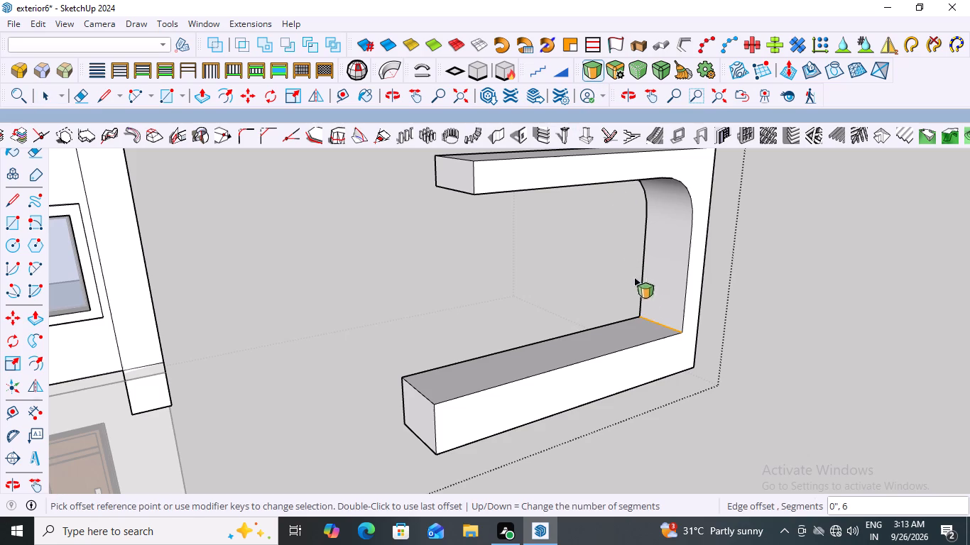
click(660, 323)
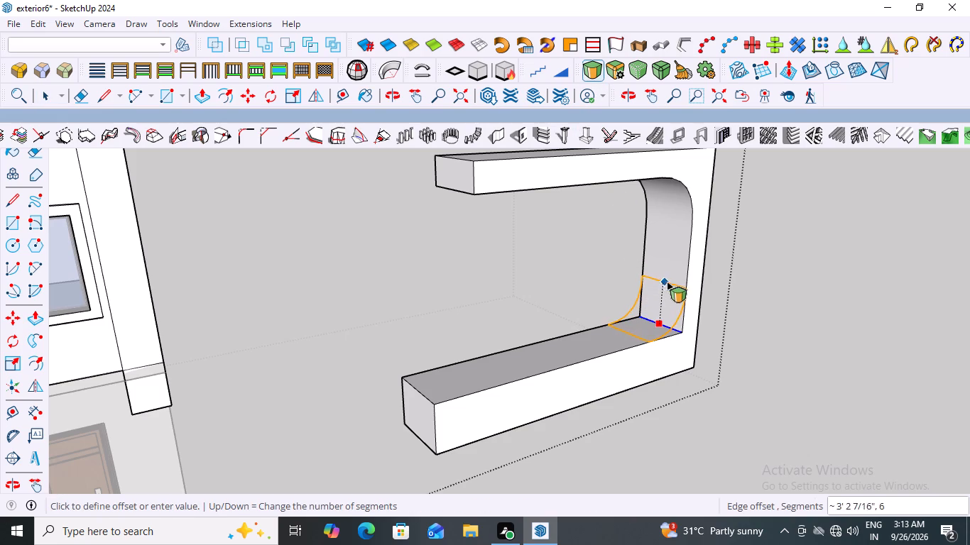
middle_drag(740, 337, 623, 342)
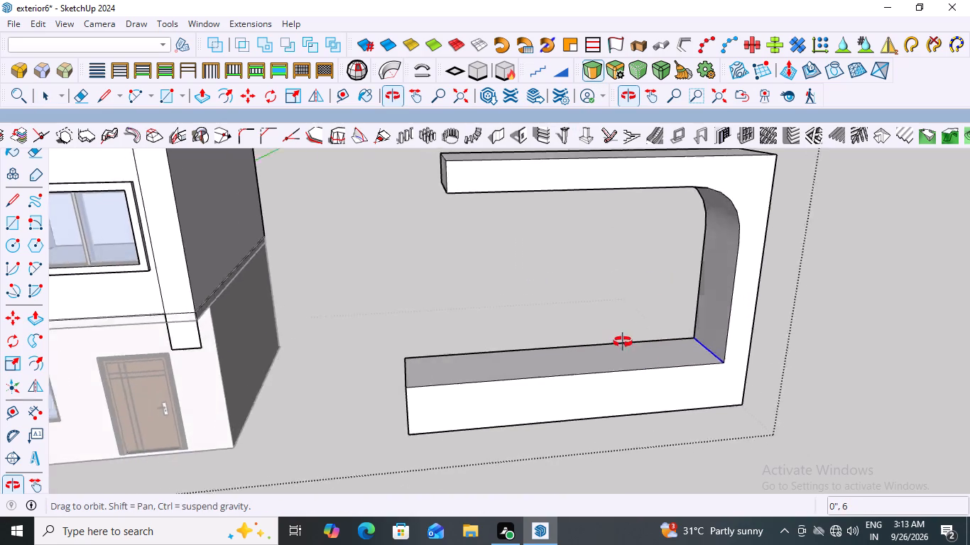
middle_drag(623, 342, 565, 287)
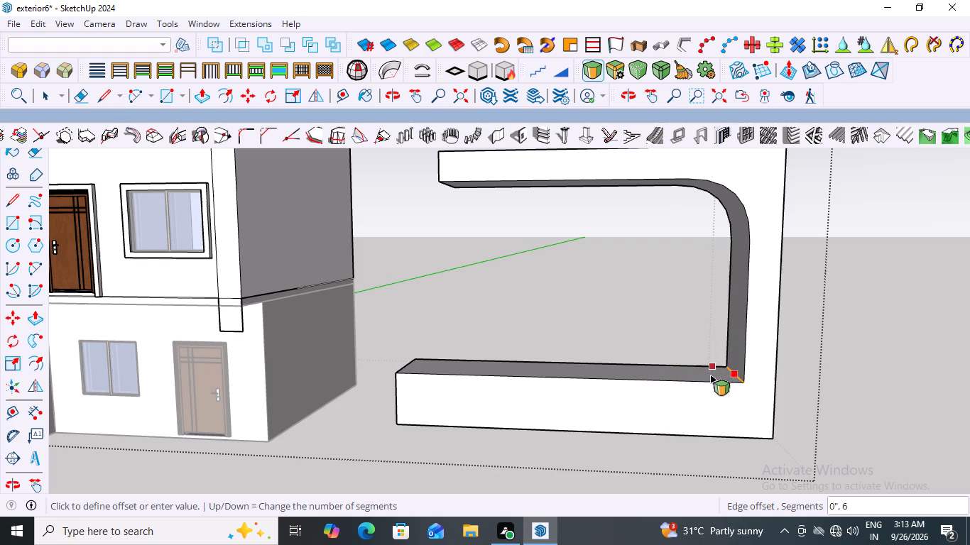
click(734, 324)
Examine the C-shaped element's two rounded inner corners from below and the front, leaving the upper wall group.
scroll(539, 324, down, 7)
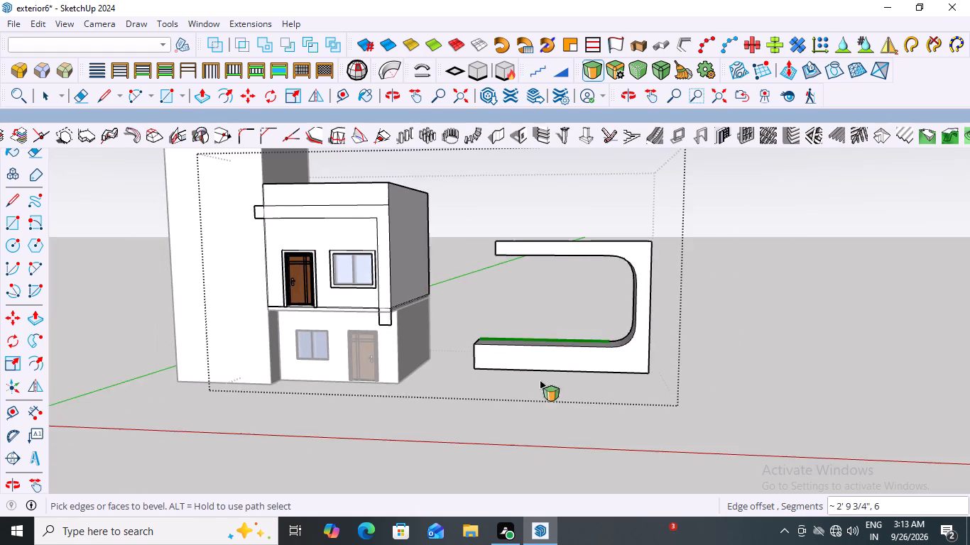
middle_drag(539, 403, 521, 352)
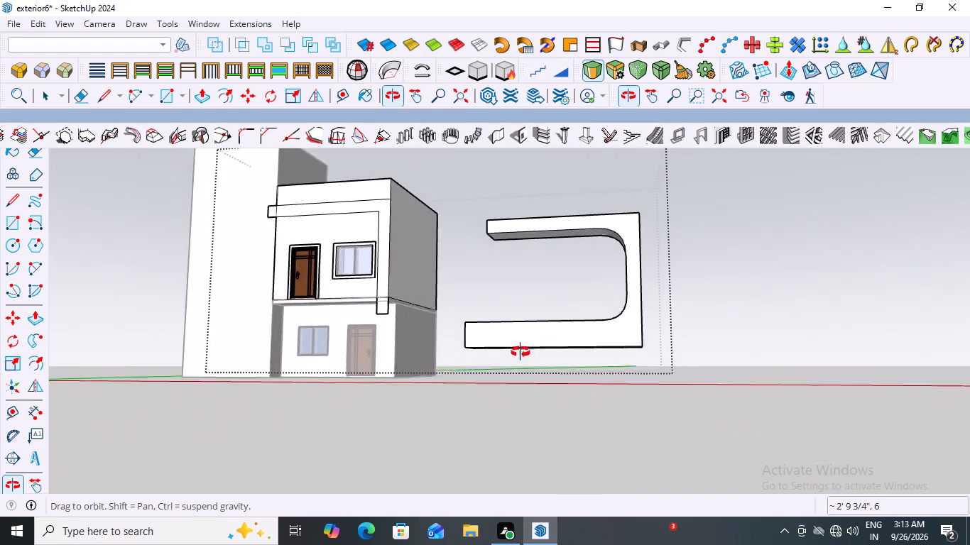
middle_drag(521, 352, 564, 348)
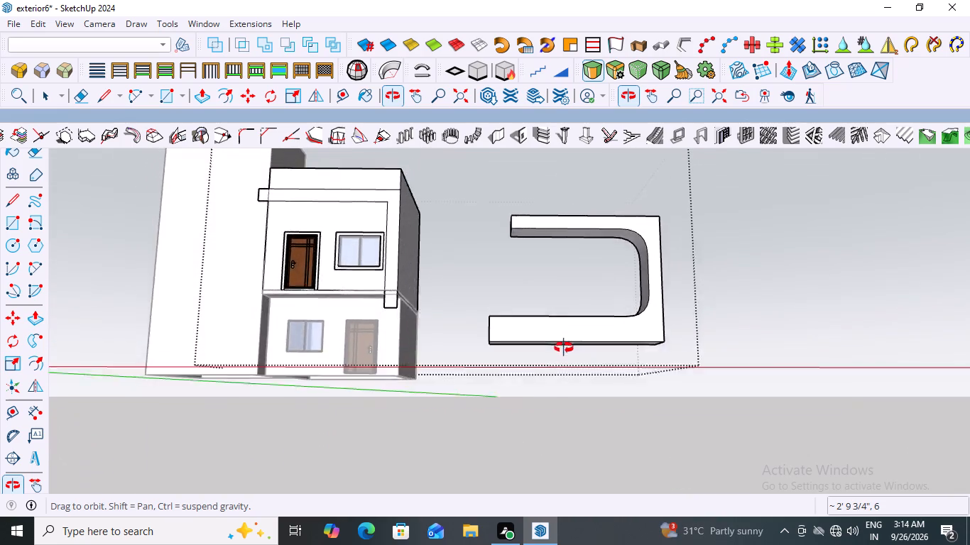
middle_drag(564, 348, 568, 400)
scroll(661, 351, up, 4)
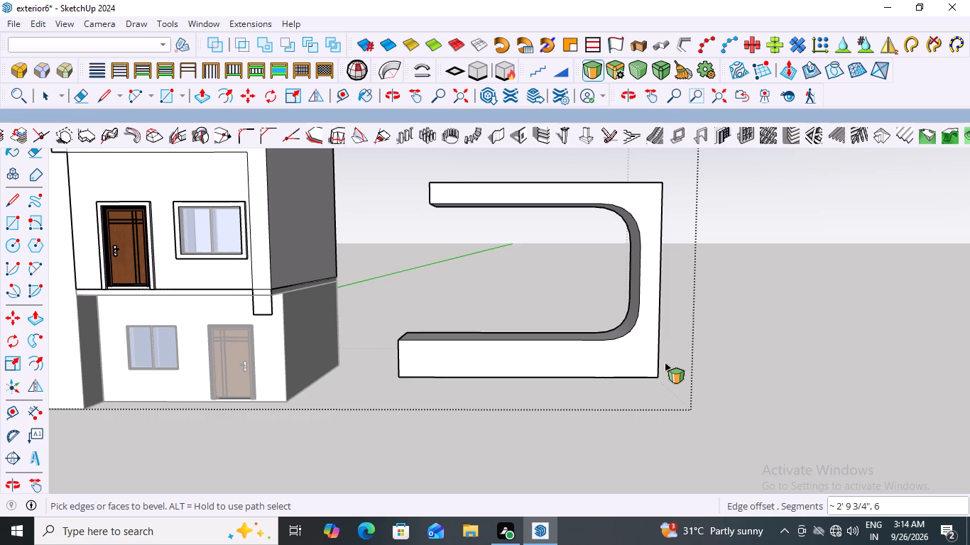
key(space)
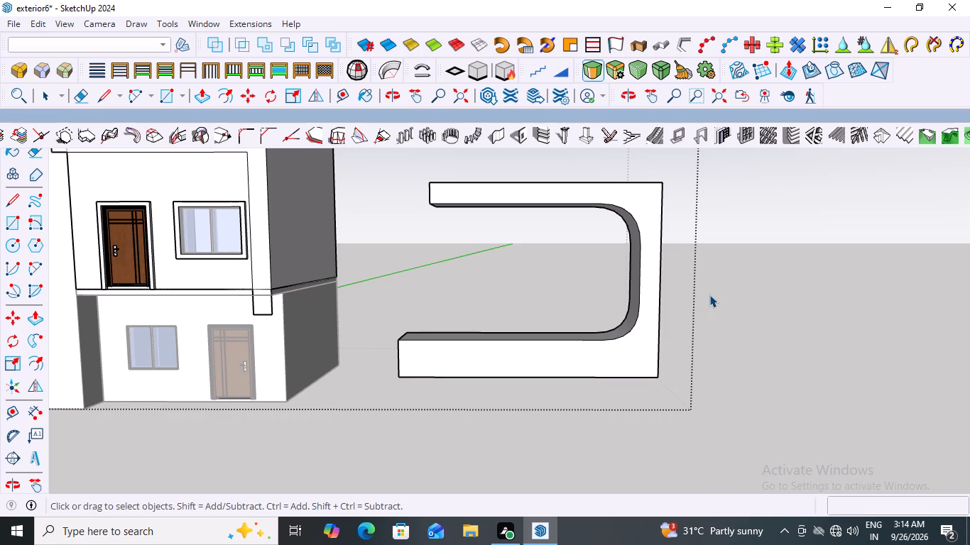
click(710, 294)
middle_drag(680, 314, 739, 268)
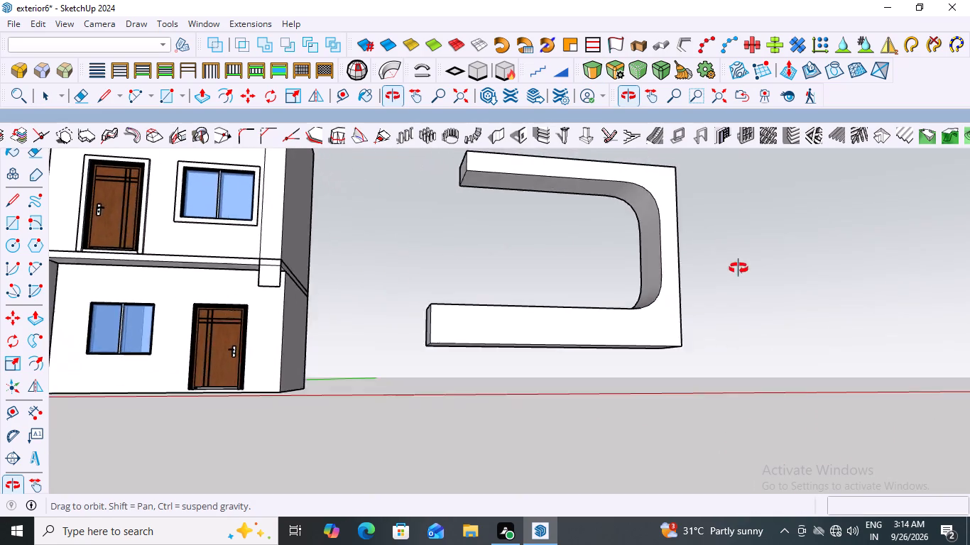
middle_drag(739, 268, 739, 304)
scroll(644, 274, up, 6)
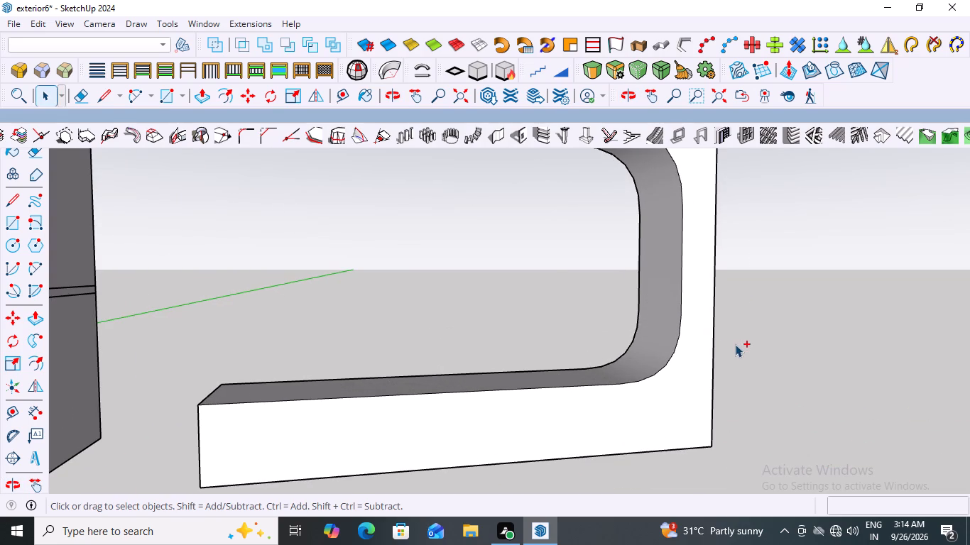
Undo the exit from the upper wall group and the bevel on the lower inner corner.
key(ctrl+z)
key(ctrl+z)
Round the C-shape's lower inner corner edge with a bevel of about 3' 1 1/8" and 6 segments, then leave the group.
scroll(640, 351, down, 7)
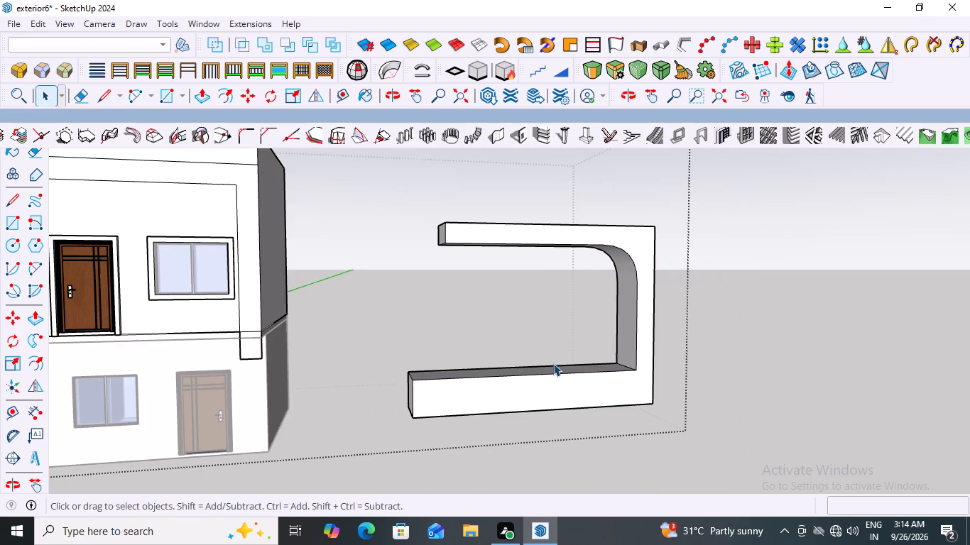
middle_drag(600, 348, 802, 382)
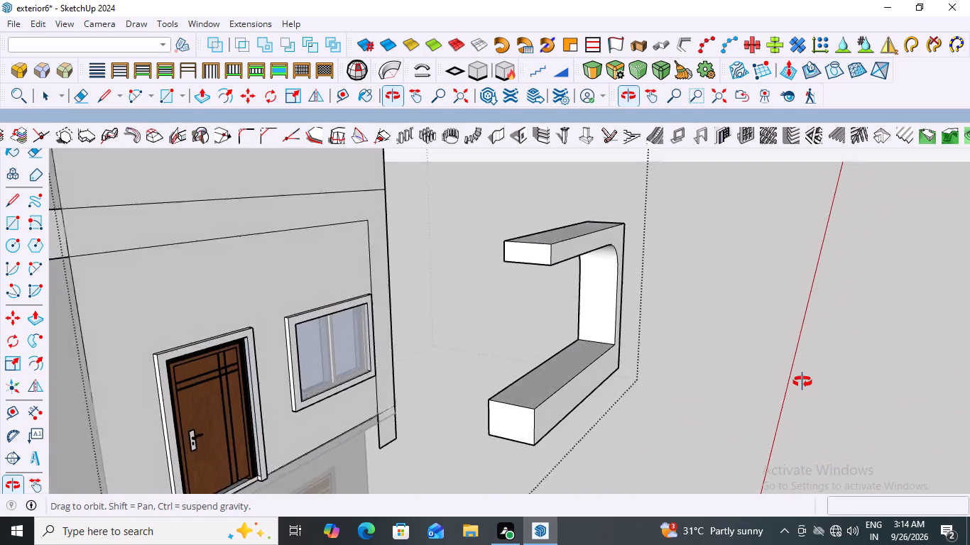
middle_drag(802, 382, 799, 377)
scroll(615, 340, up, 6)
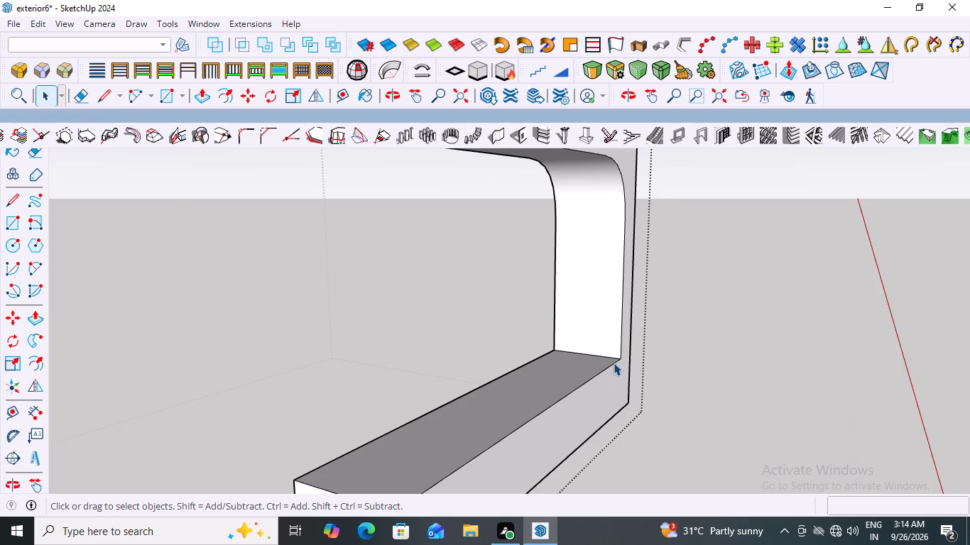
click(606, 353)
click(609, 357)
click(590, 76)
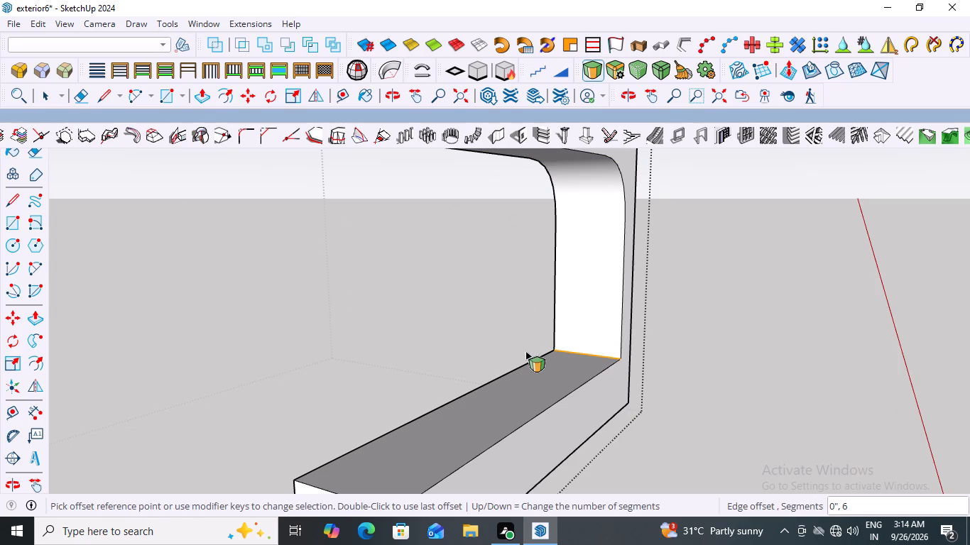
click(591, 353)
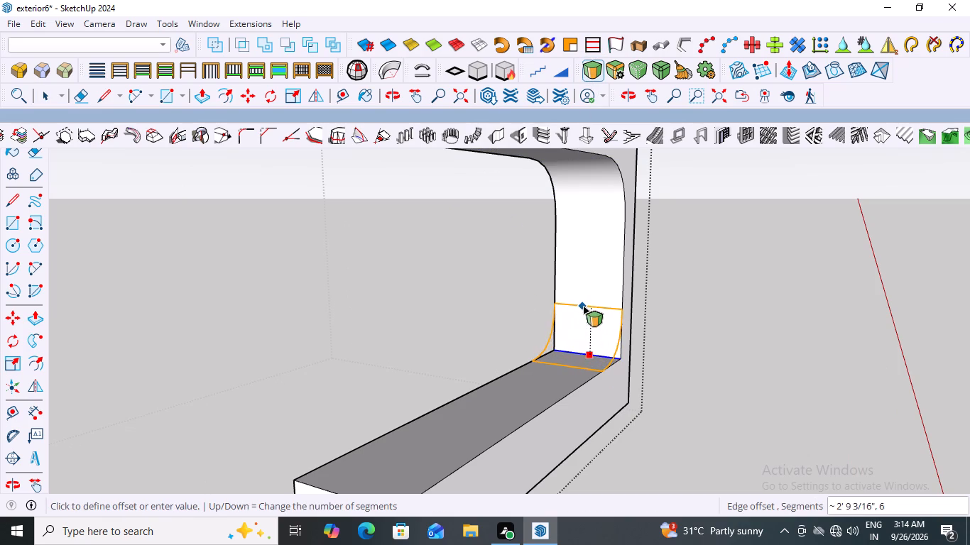
click(584, 300)
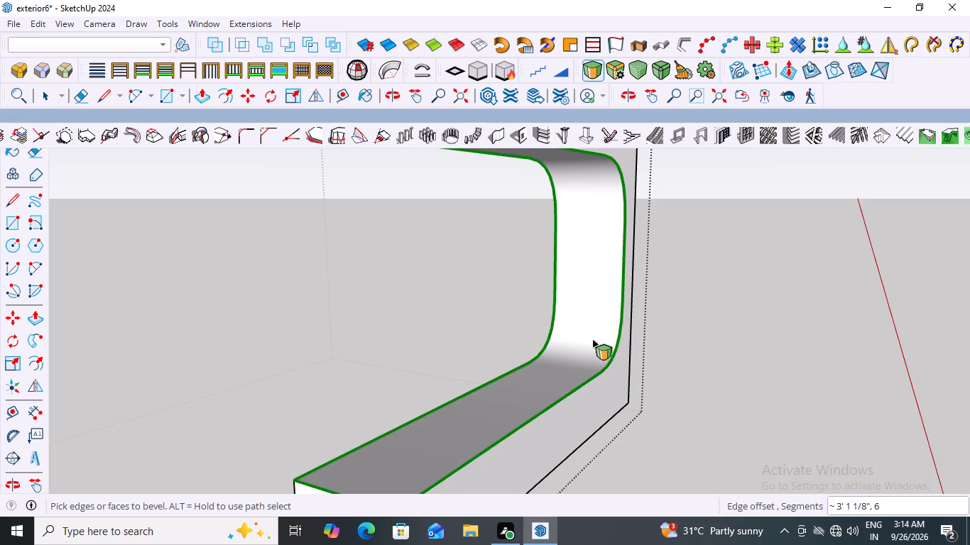
key(space)
key(Escape)
Inspect the C-shaped element and its rounded inner corners from below and above, alongside the house facade.
middle_drag(681, 356, 474, 355)
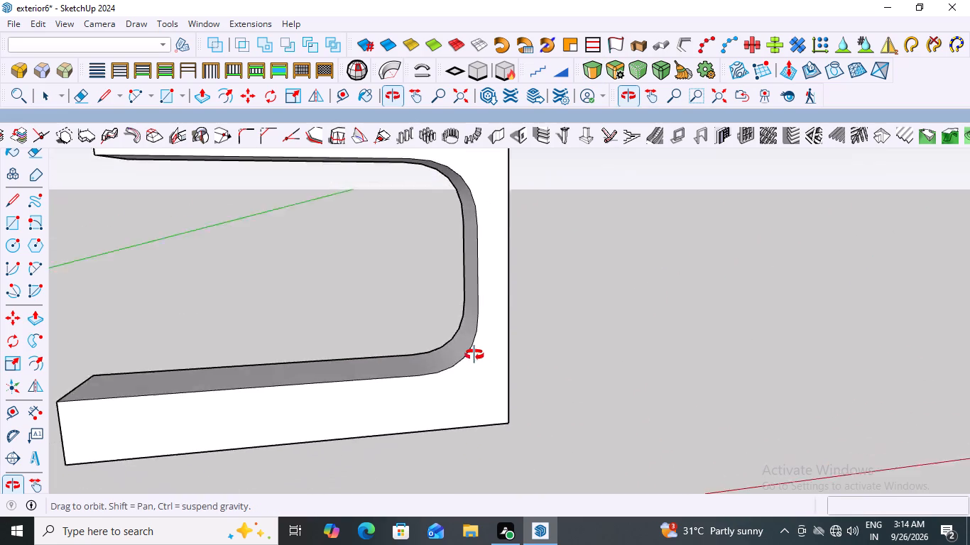
middle_drag(474, 355, 472, 349)
scroll(472, 349, down, 9)
middle_drag(378, 330, 392, 232)
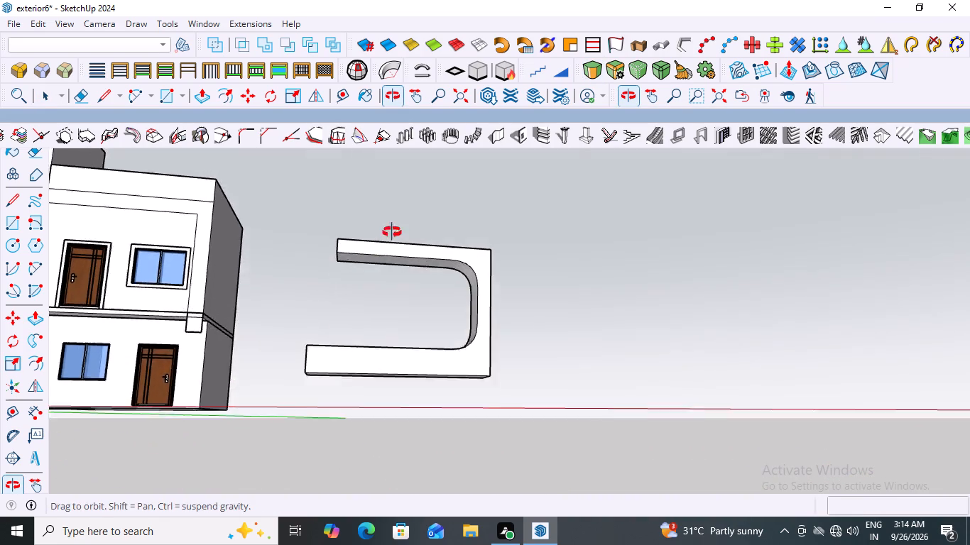
middle_drag(392, 232, 393, 323)
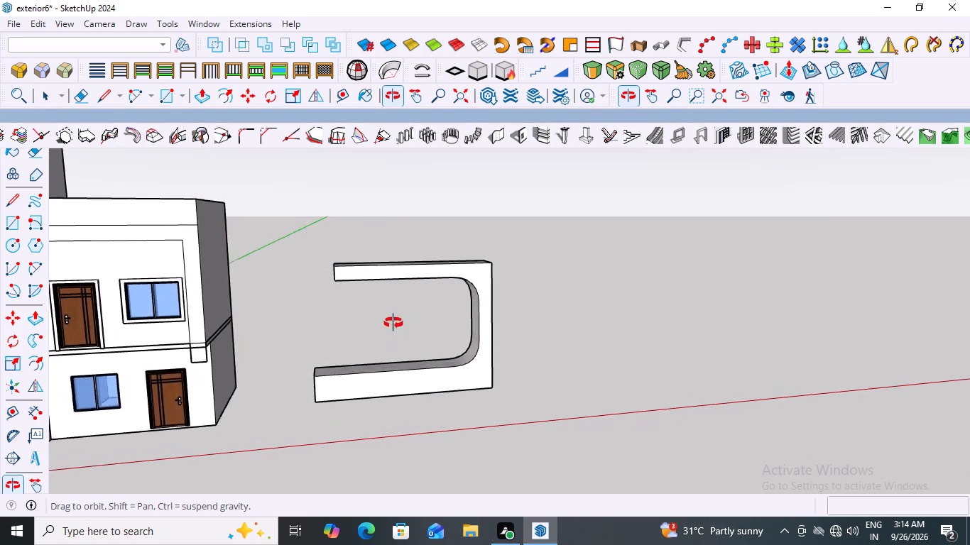
Examine the detached C-shaped element and its rounded inner corners from several angles beside the house facade.
middle_drag(393, 323, 377, 314)
scroll(452, 324, up, 8)
middle_drag(479, 314, 543, 314)
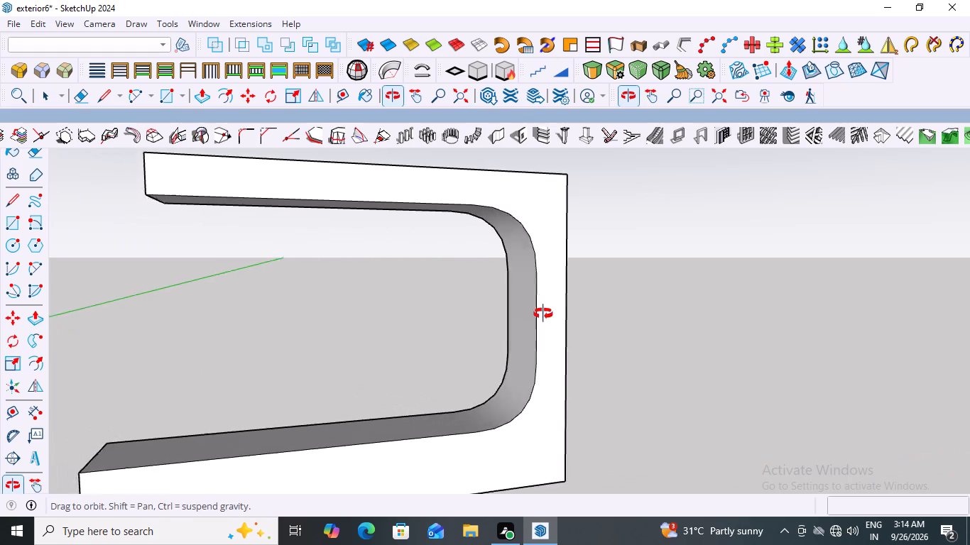
middle_drag(543, 314, 426, 309)
scroll(601, 314, up, 1)
scroll(426, 309, down, 1)
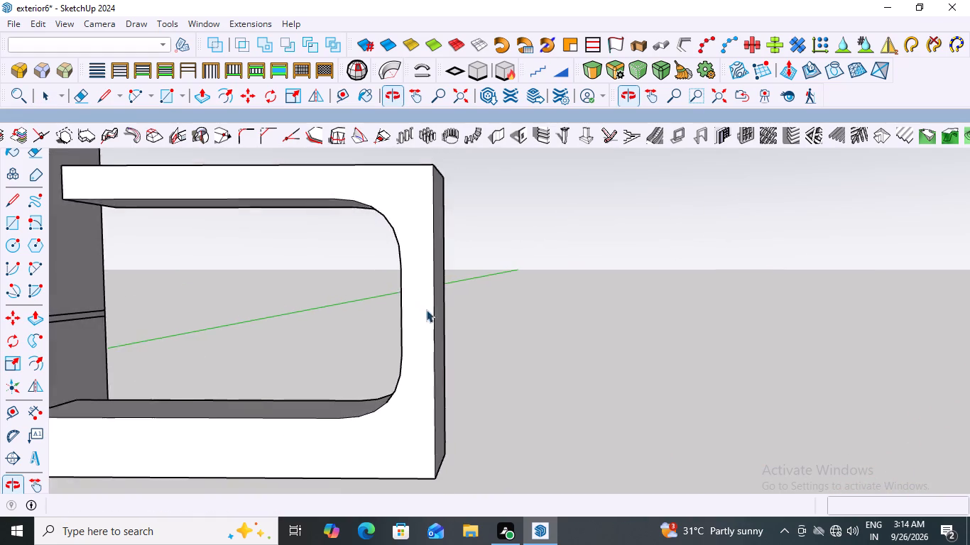
scroll(426, 309, down, 11)
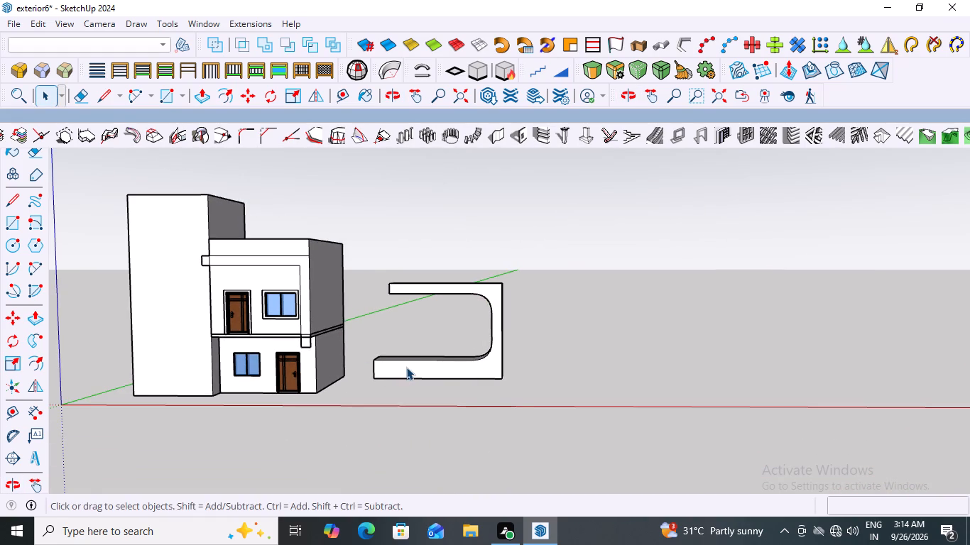
scroll(407, 367, up, 4)
middle_drag(386, 360, 523, 394)
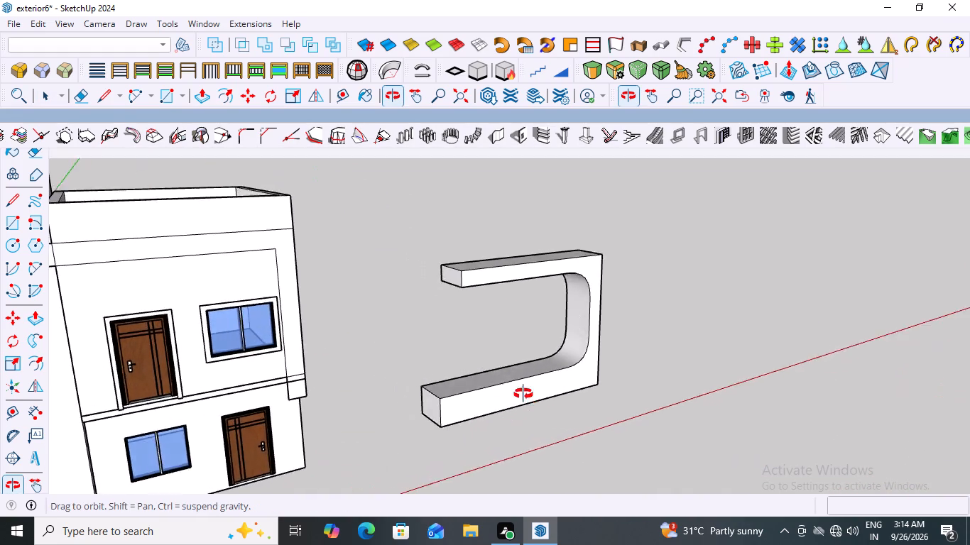
middle_drag(523, 394, 412, 384)
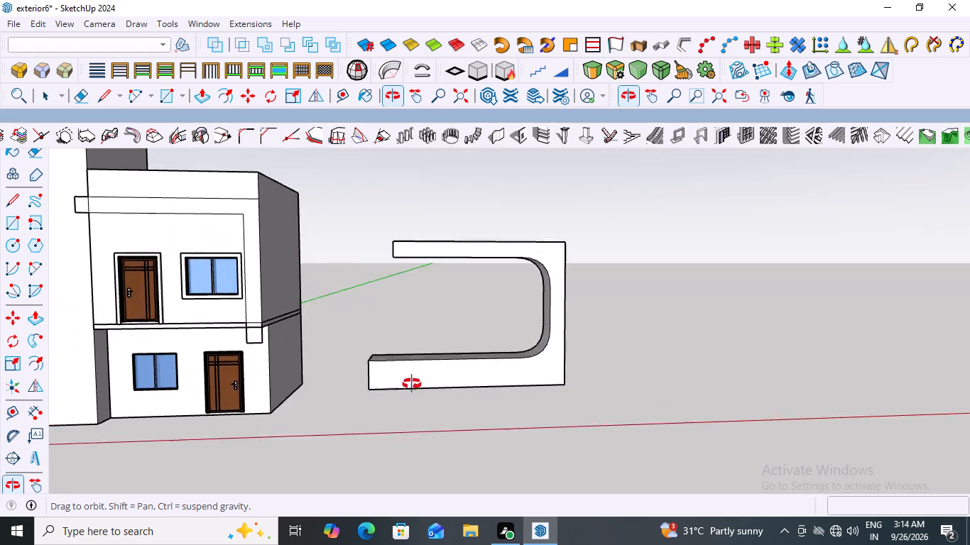
middle_drag(412, 384, 401, 429)
scroll(401, 429, up, 1)
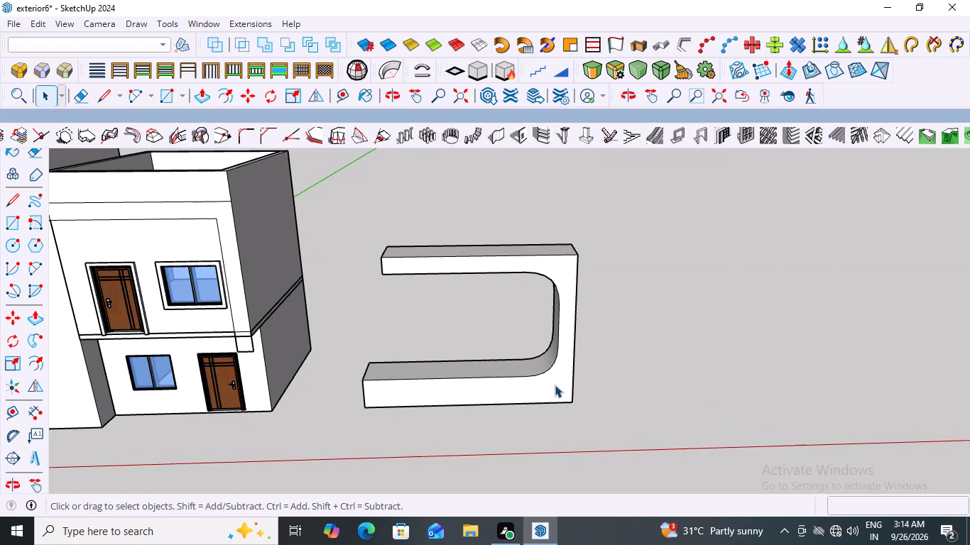
scroll(583, 376, down, 3)
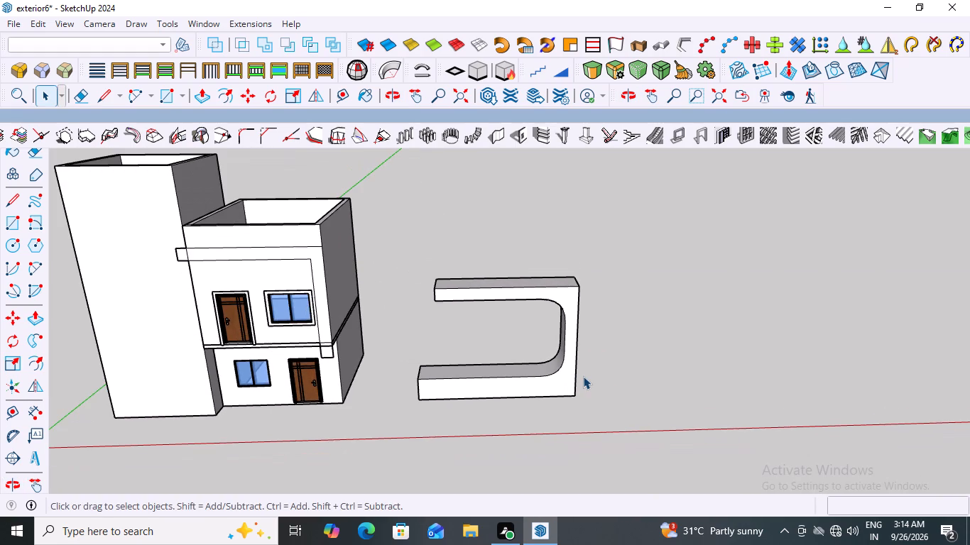
scroll(583, 376, up, 2)
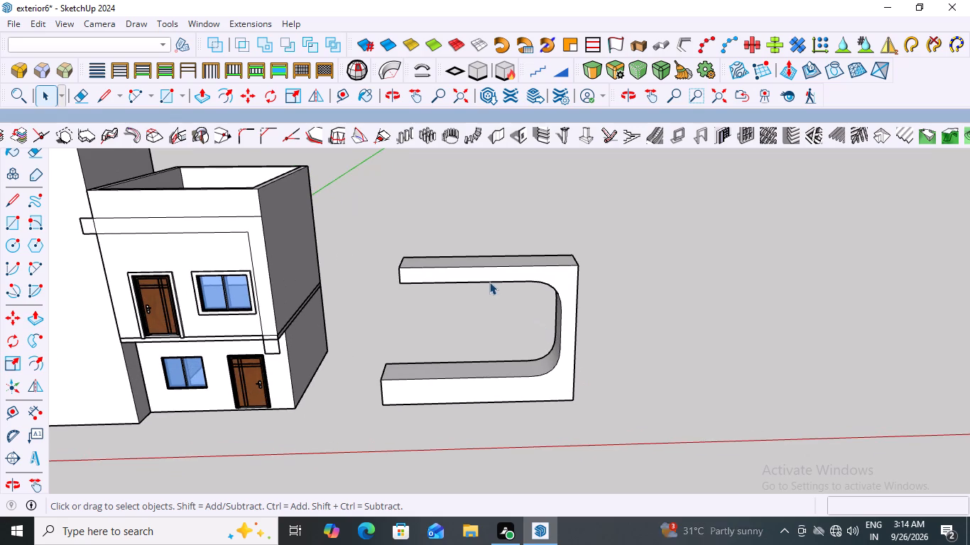
Inside the upper wall group, move the C-shaped element 32' 6 5/8" onto the front facade, snapping its top rear outer corner to the wall-edge endpoint.
click(486, 272)
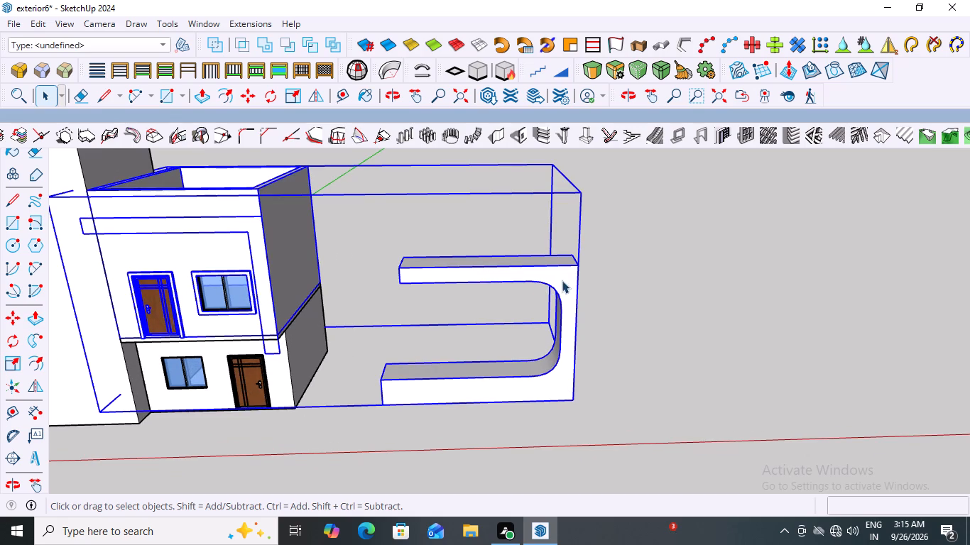
click(518, 267)
click(518, 267)
click(518, 267)
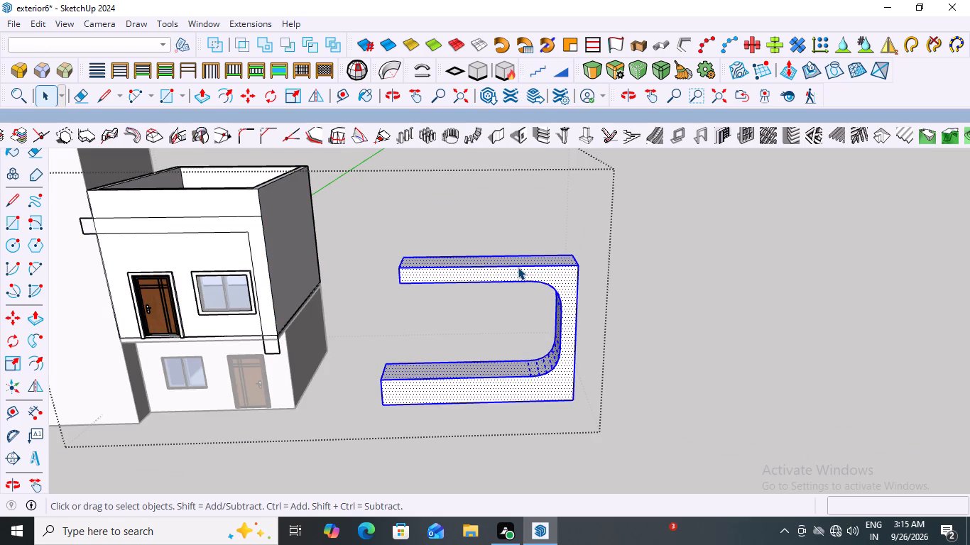
middle_drag(638, 301, 389, 334)
scroll(540, 305, up, 2)
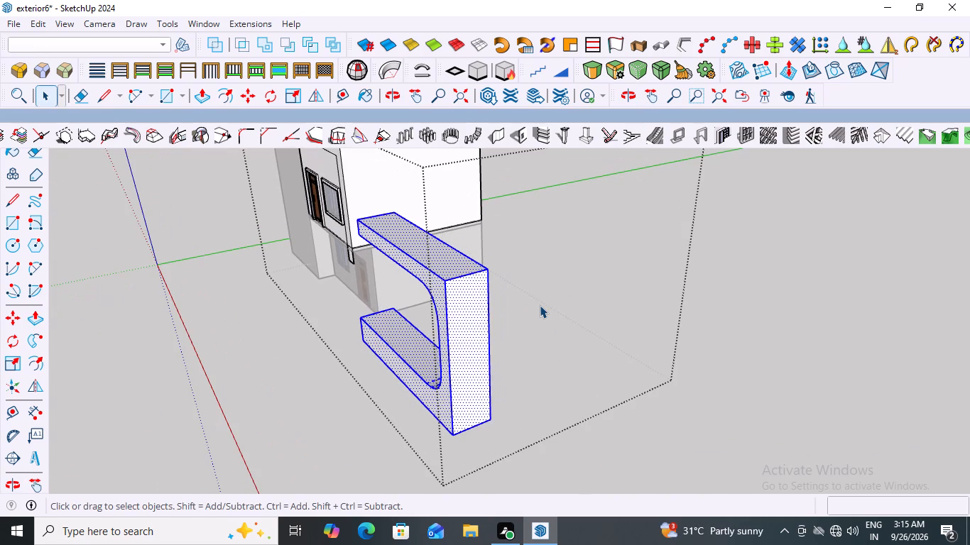
key(m)
click(490, 272)
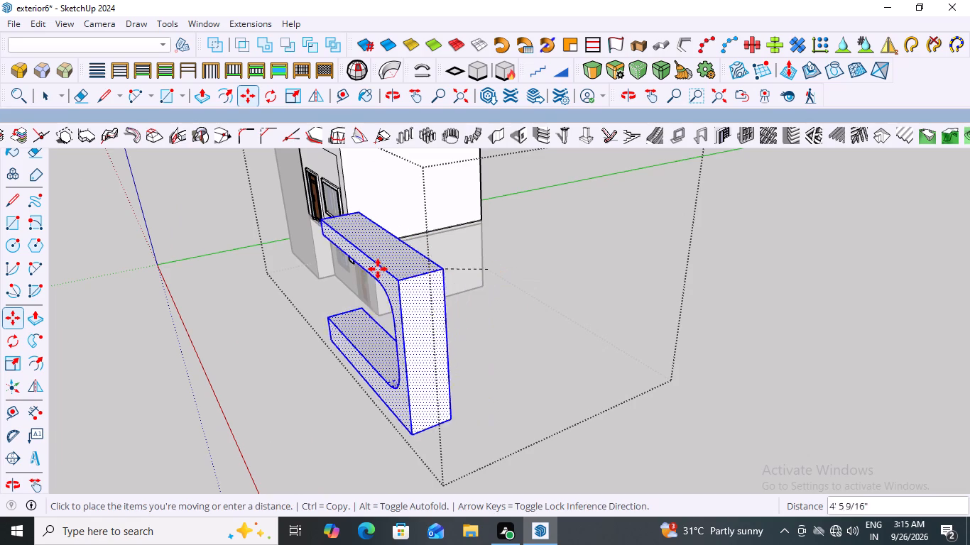
scroll(357, 276, down, 8)
scroll(359, 207, up, 11)
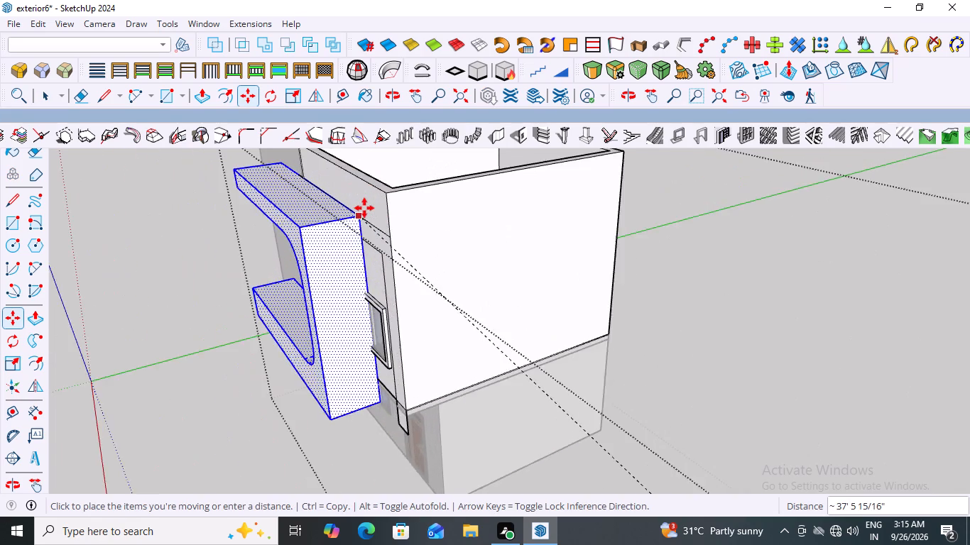
scroll(364, 208, up, 5)
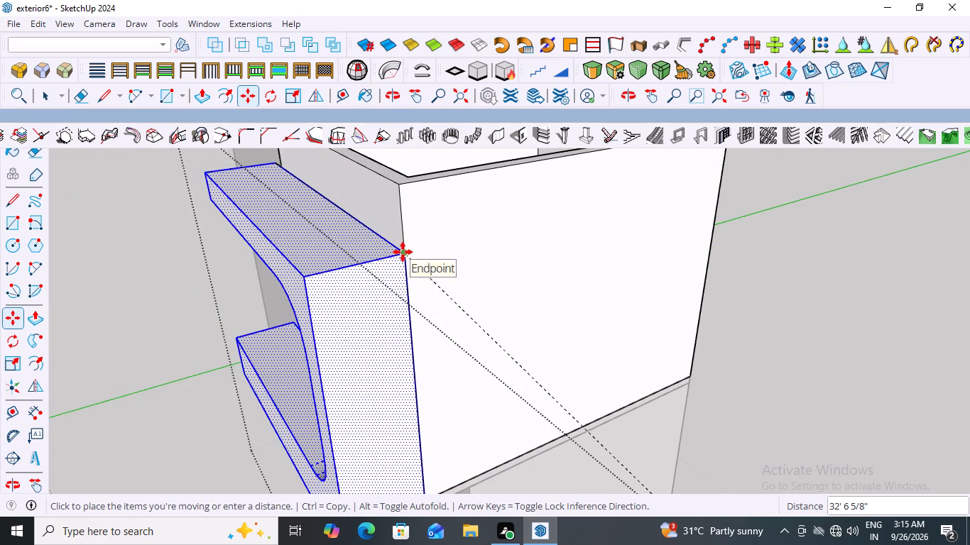
click(403, 252)
key(space)
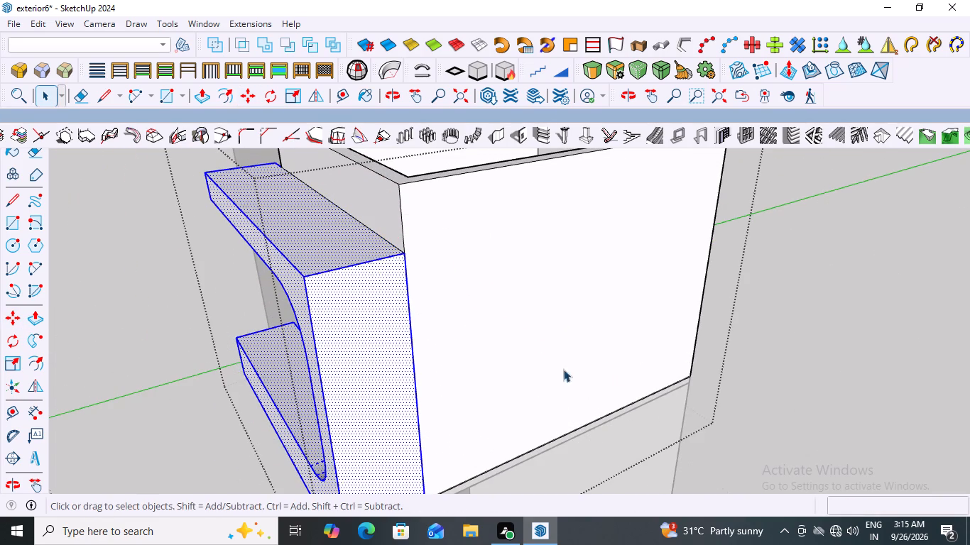
click(766, 319)
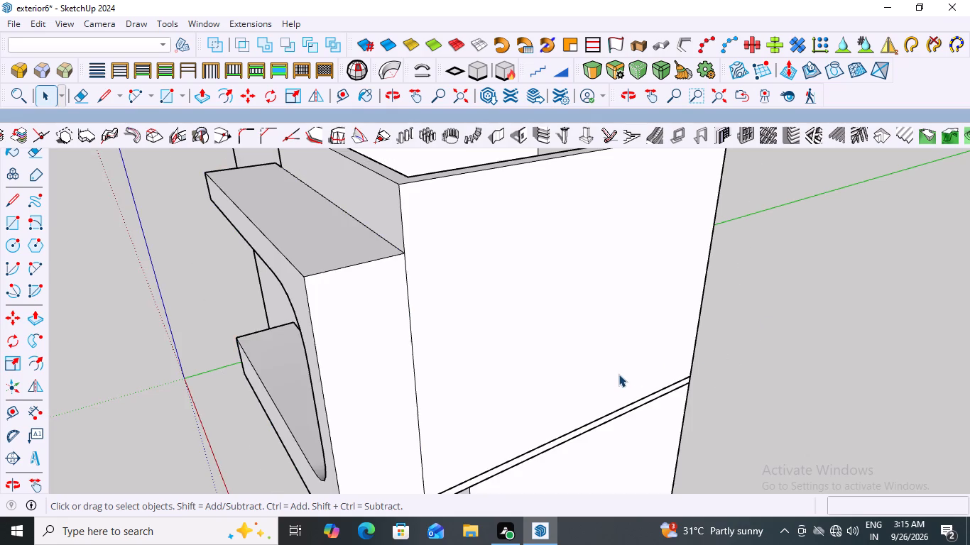
Examine how the C-shaped element sits on the upper facade around the door and window, from the front and side.
scroll(619, 369, down, 7)
middle_drag(506, 384, 758, 270)
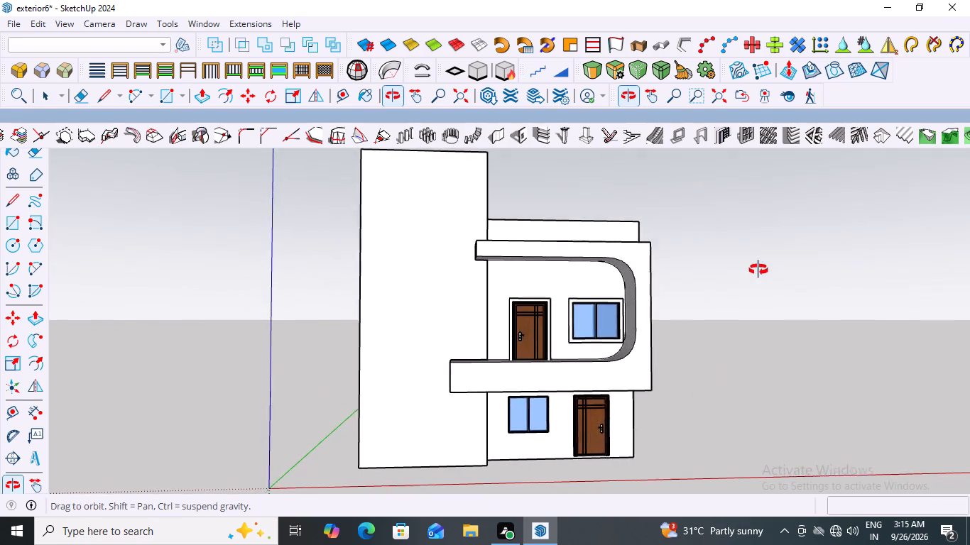
middle_drag(758, 270, 740, 272)
scroll(625, 350, up, 11)
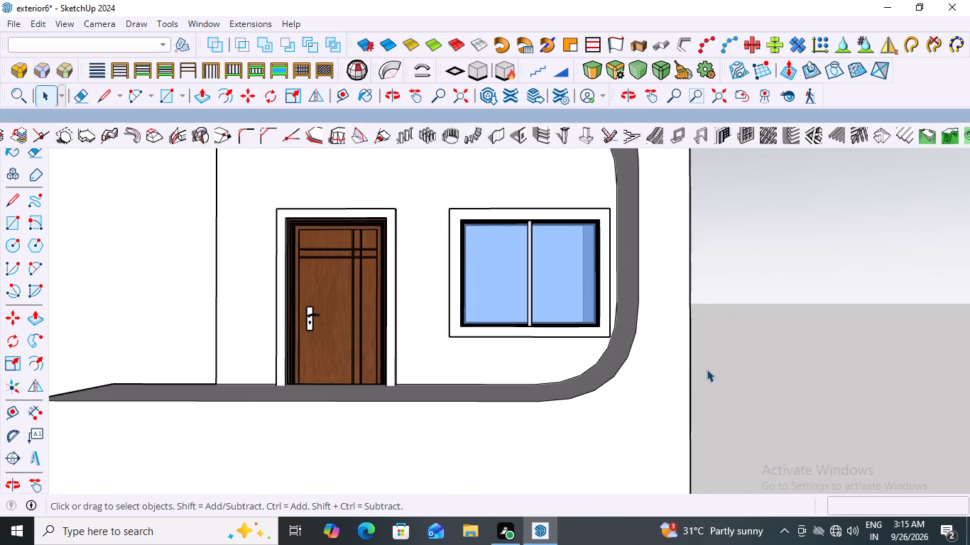
scroll(637, 348, down, 3)
middle_click(597, 356)
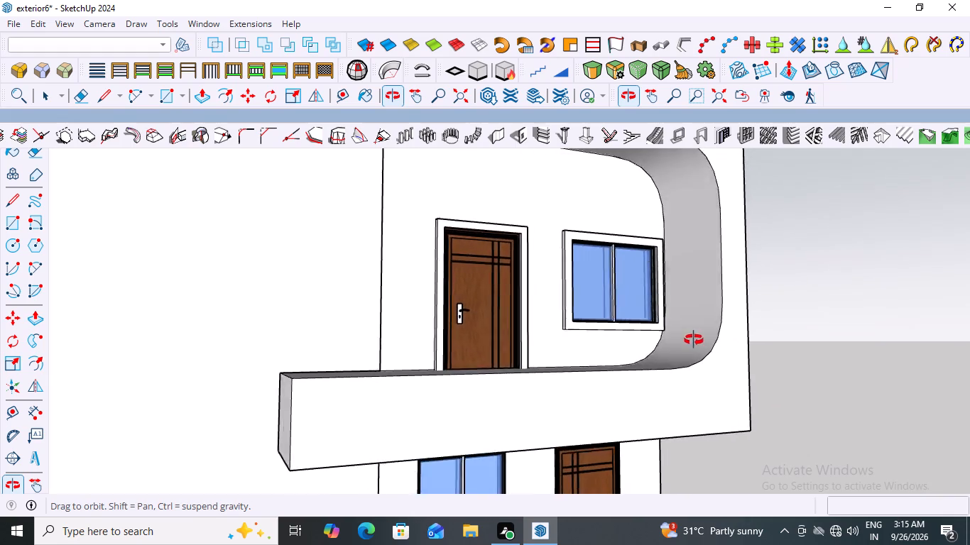
scroll(592, 351, down, 1)
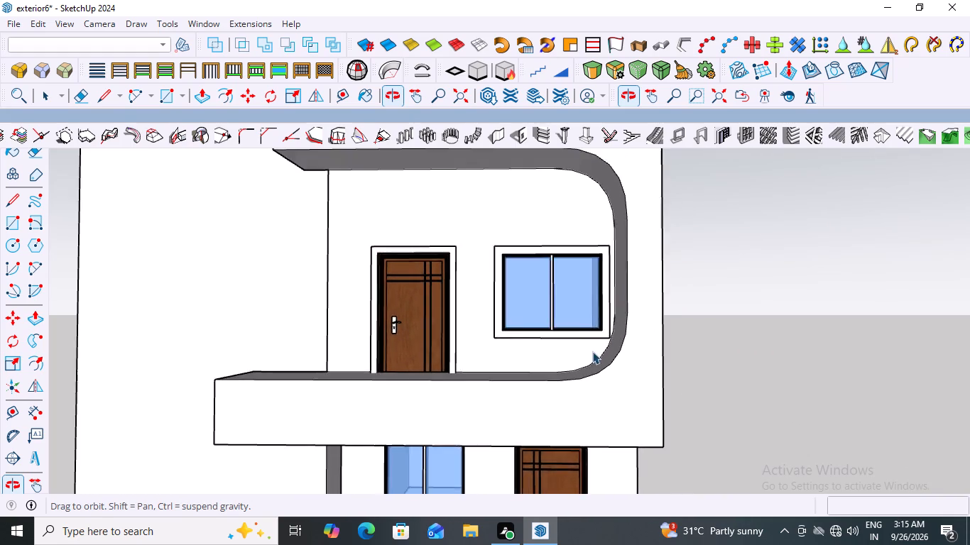
scroll(592, 351, down, 11)
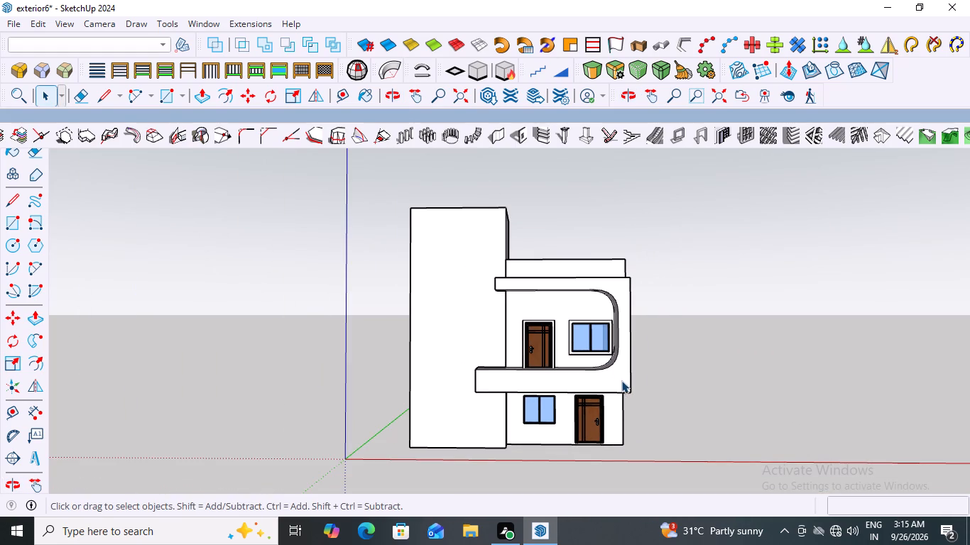
scroll(620, 376, down, 3)
middle_drag(582, 373, 743, 380)
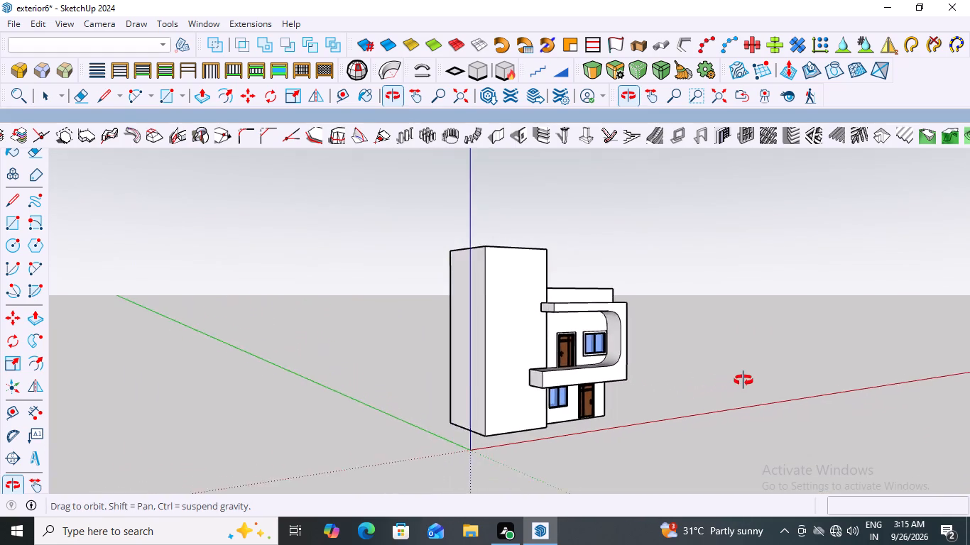
middle_drag(743, 380, 638, 410)
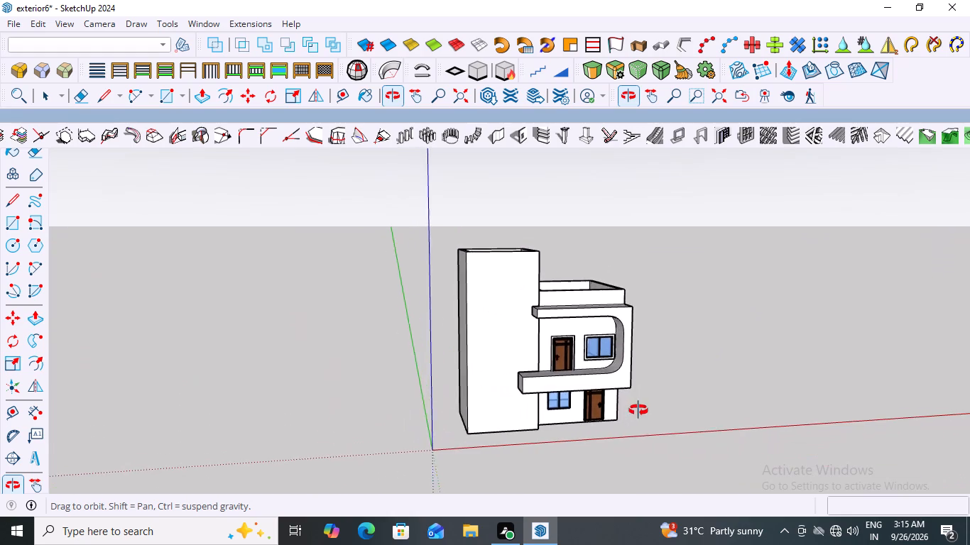
middle_drag(638, 410, 589, 393)
scroll(598, 375, up, 6)
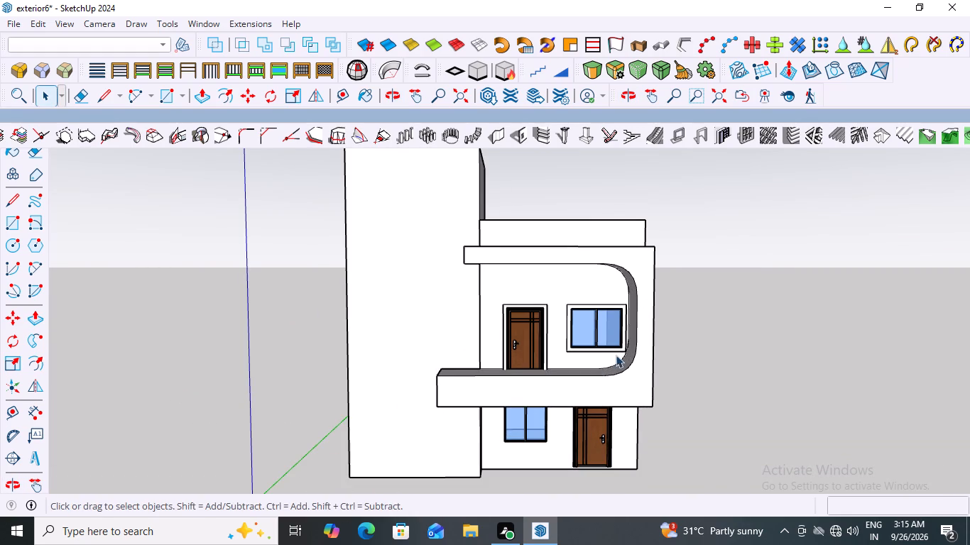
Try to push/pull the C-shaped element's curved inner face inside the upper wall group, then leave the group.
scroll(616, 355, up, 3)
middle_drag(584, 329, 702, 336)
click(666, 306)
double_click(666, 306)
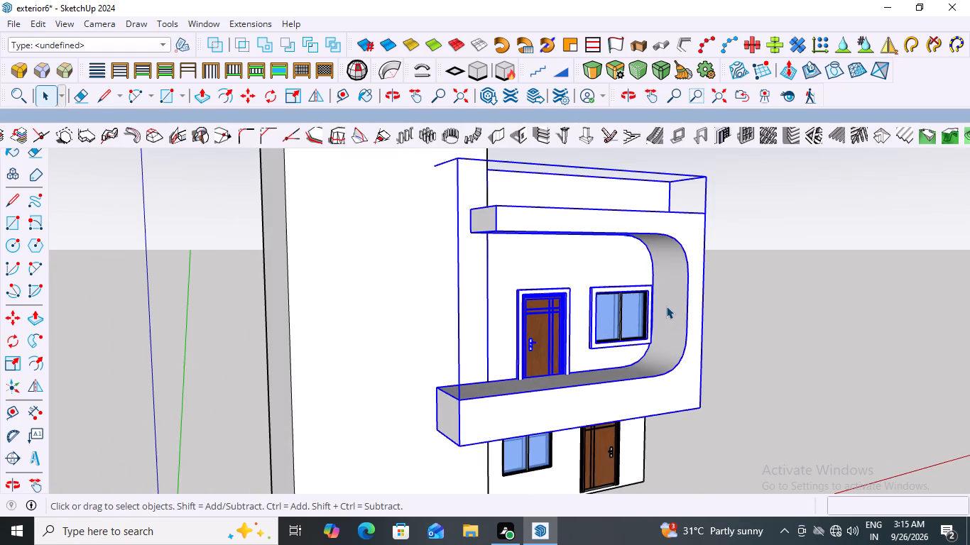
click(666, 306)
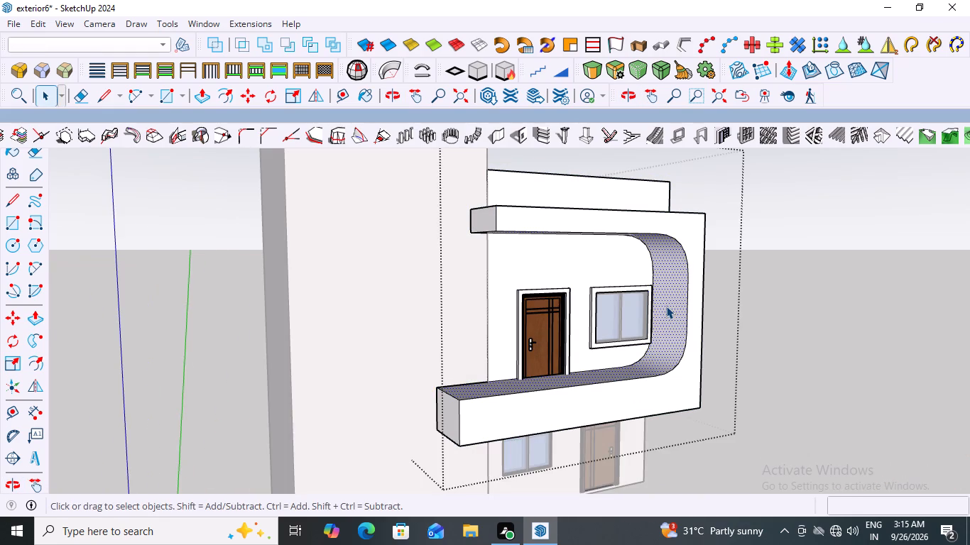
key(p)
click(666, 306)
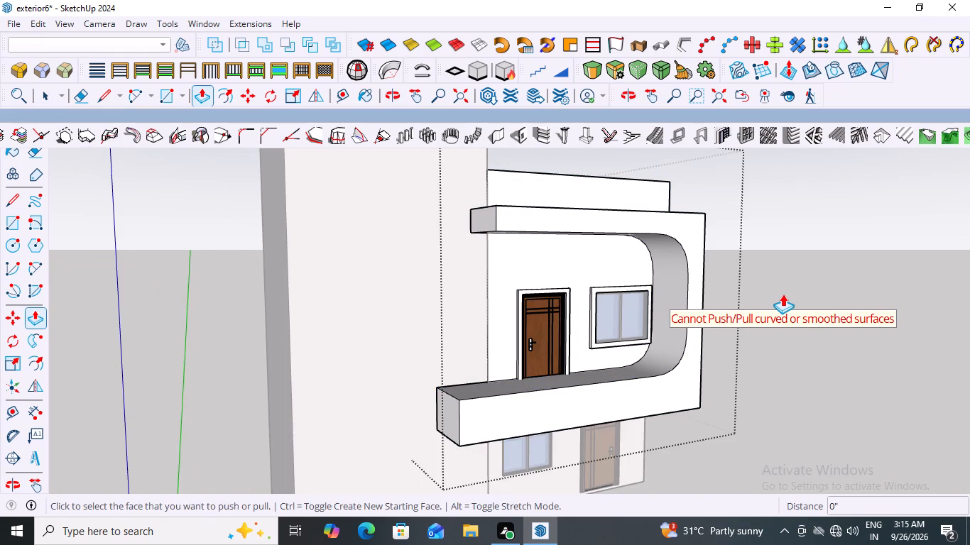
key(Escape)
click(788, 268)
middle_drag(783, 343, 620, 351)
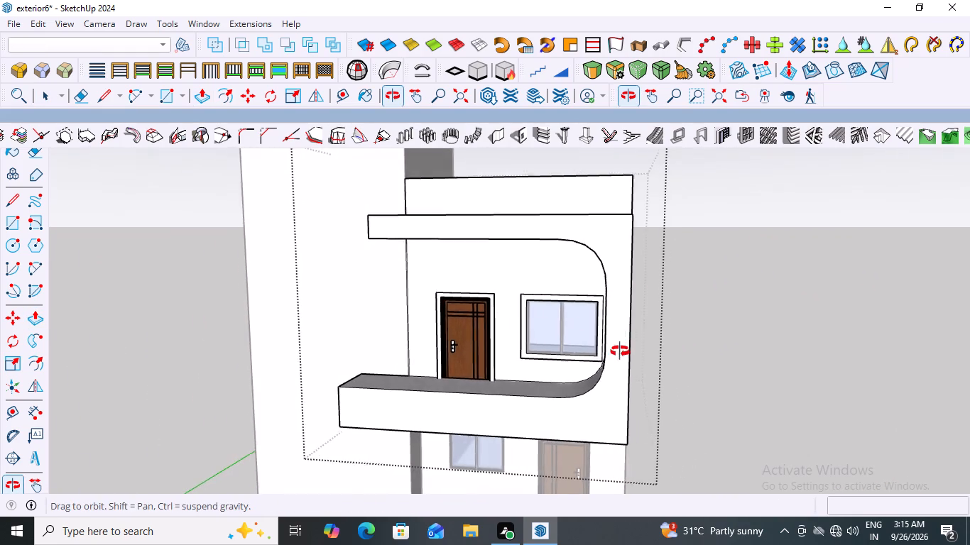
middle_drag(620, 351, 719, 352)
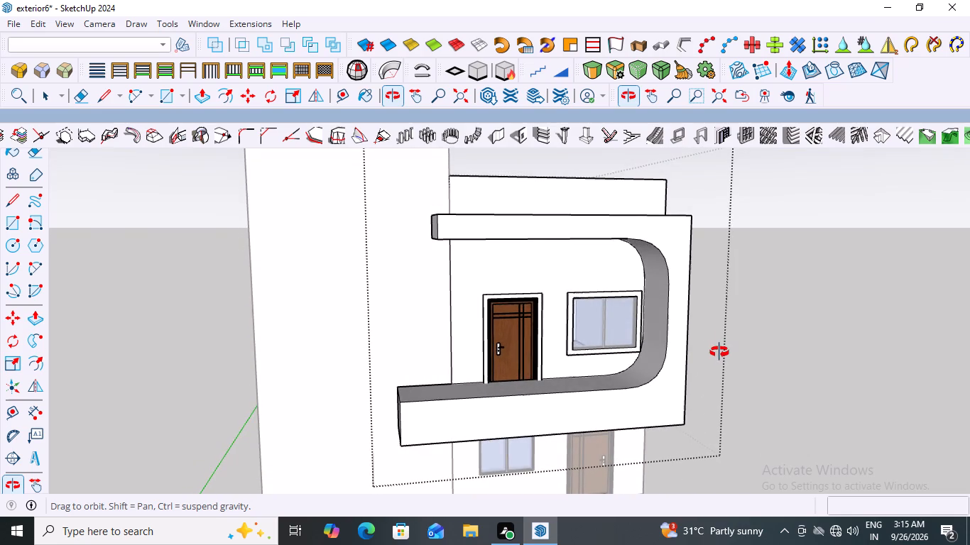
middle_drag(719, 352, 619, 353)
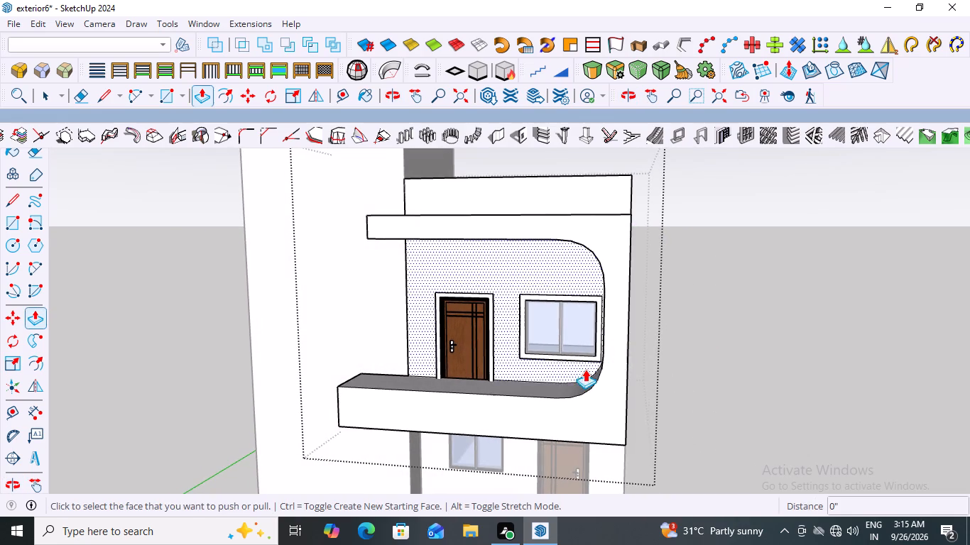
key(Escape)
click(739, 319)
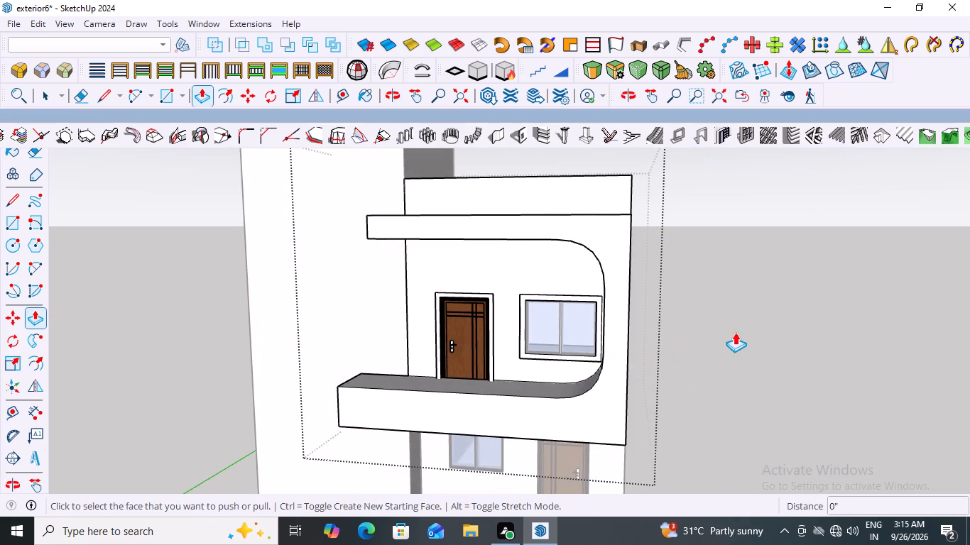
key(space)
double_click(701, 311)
Inspect the whole house with its C-shaped facade element from the side, the front and below.
middle_drag(587, 353, 669, 338)
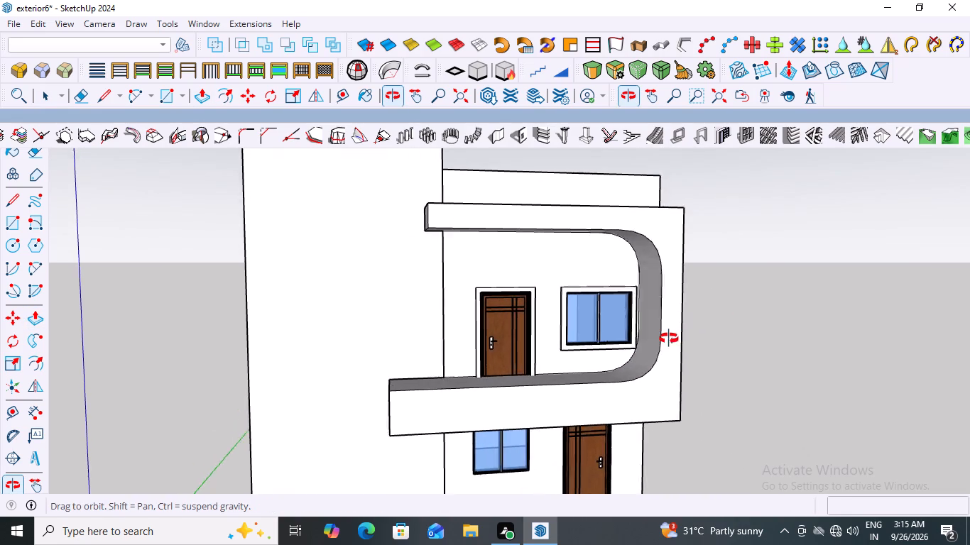
middle_drag(669, 338, 660, 338)
scroll(660, 338, down, 6)
middle_drag(511, 392, 638, 412)
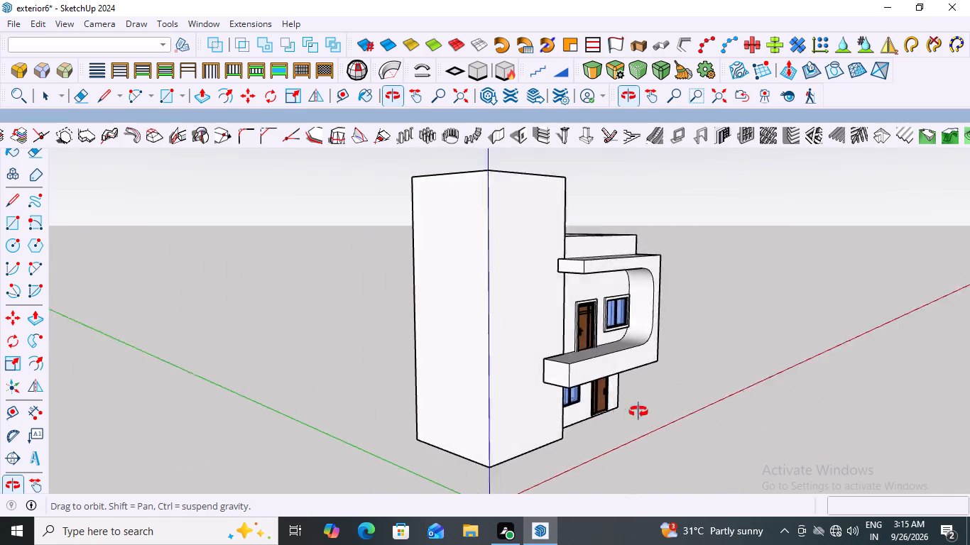
middle_drag(638, 412, 492, 392)
scroll(492, 392, up, 1)
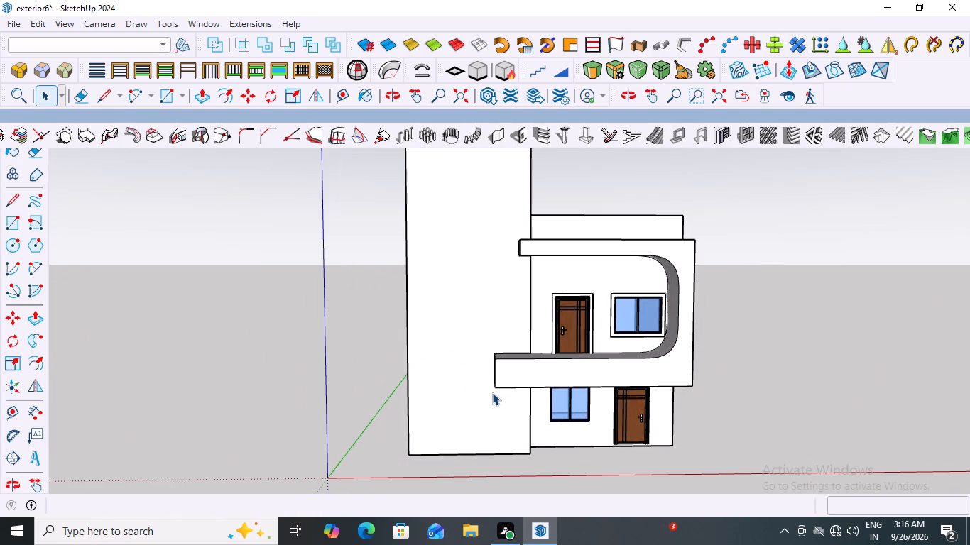
scroll(714, 348, down, 3)
middle_drag(697, 356, 697, 60)
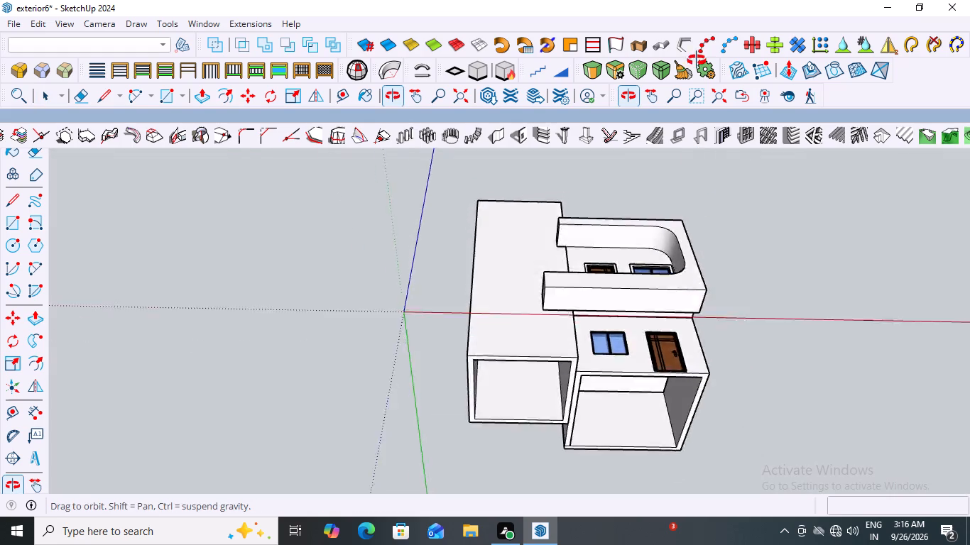
Examine the C-shaped facade element and the whole house from below, the side, the front and above.
middle_drag(697, 60, 643, 119)
middle_drag(781, 251, 494, 221)
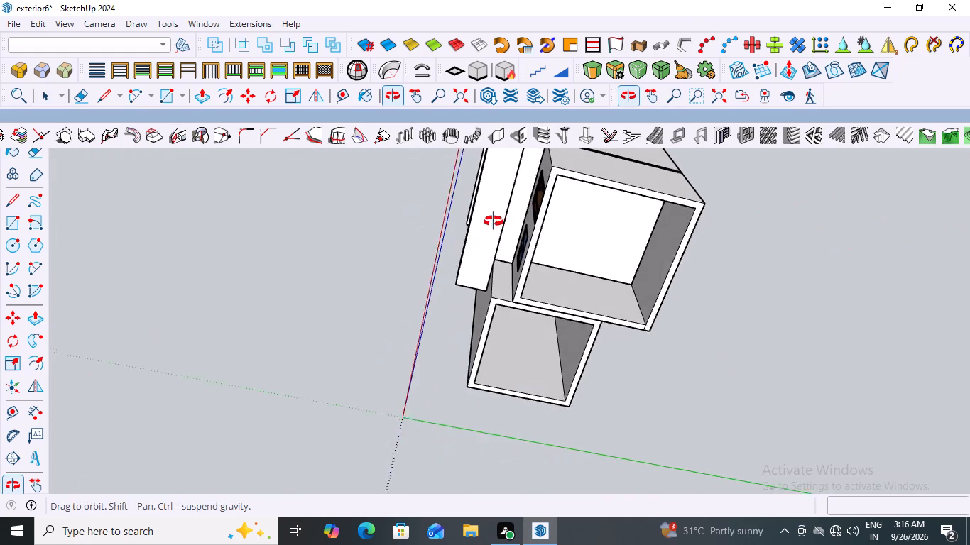
middle_drag(494, 221, 434, 343)
middle_drag(456, 185, 484, 287)
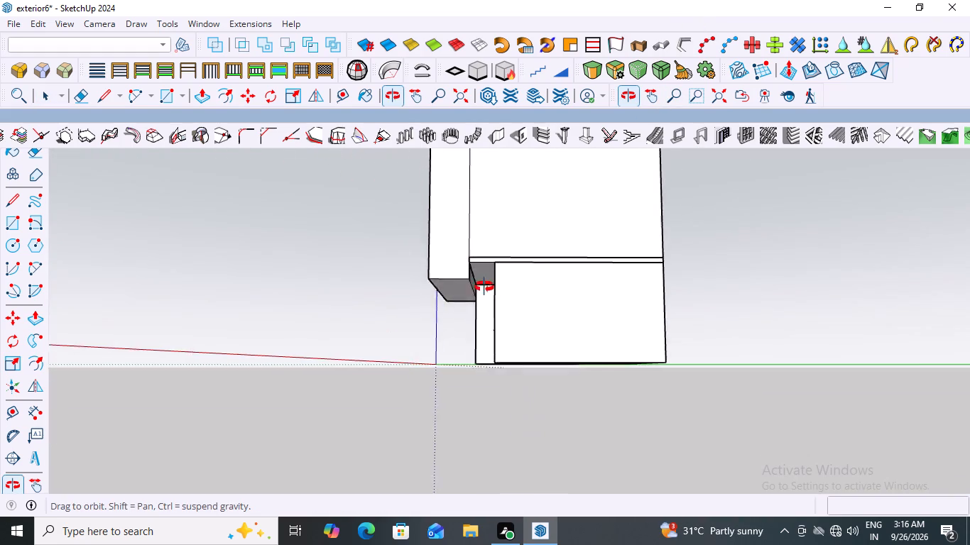
middle_drag(484, 287, 827, 390)
middle_drag(558, 268, 549, 336)
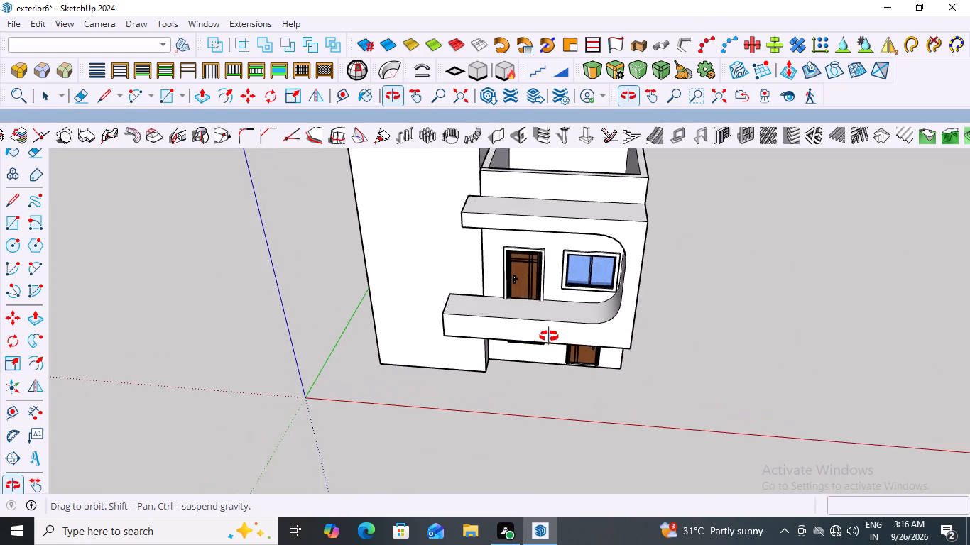
middle_drag(549, 336, 573, 310)
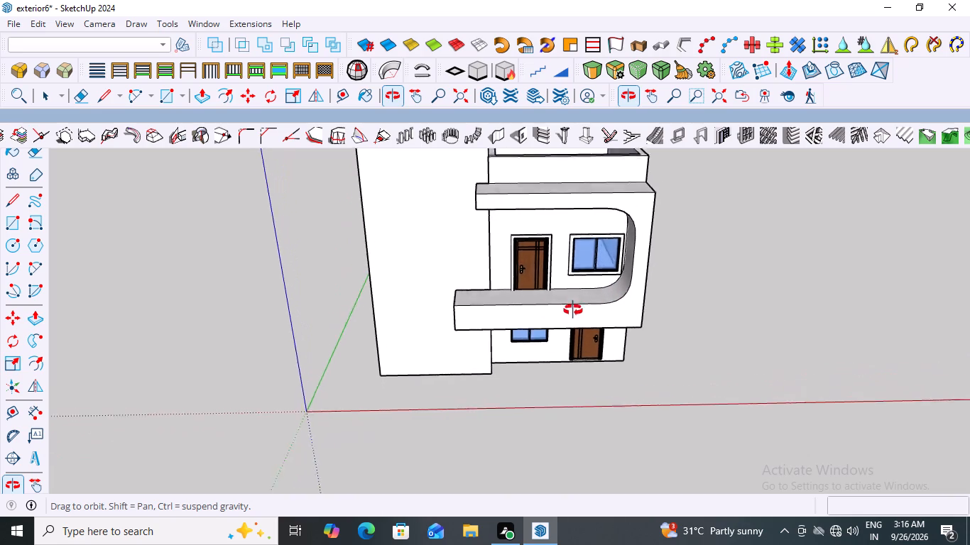
middle_drag(573, 310, 599, 219)
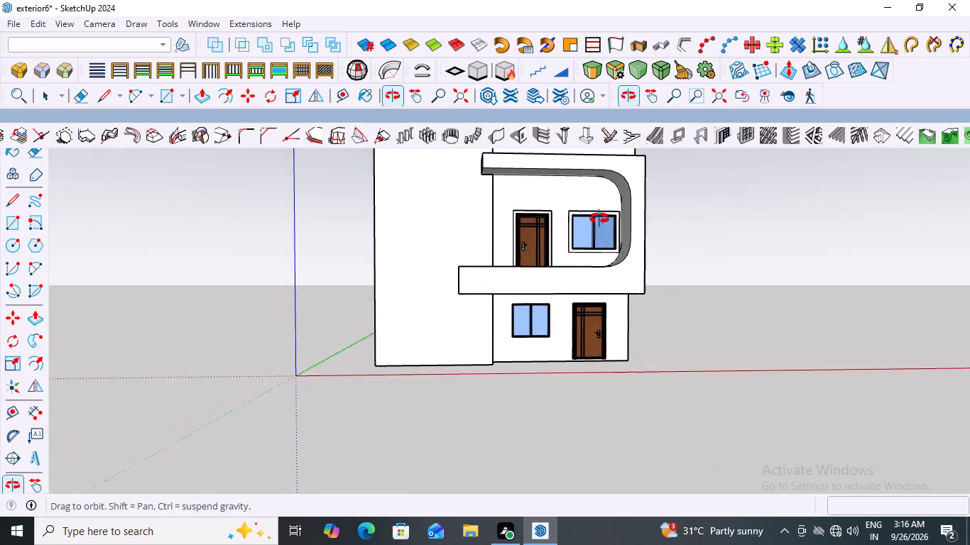
middle_drag(599, 219, 597, 268)
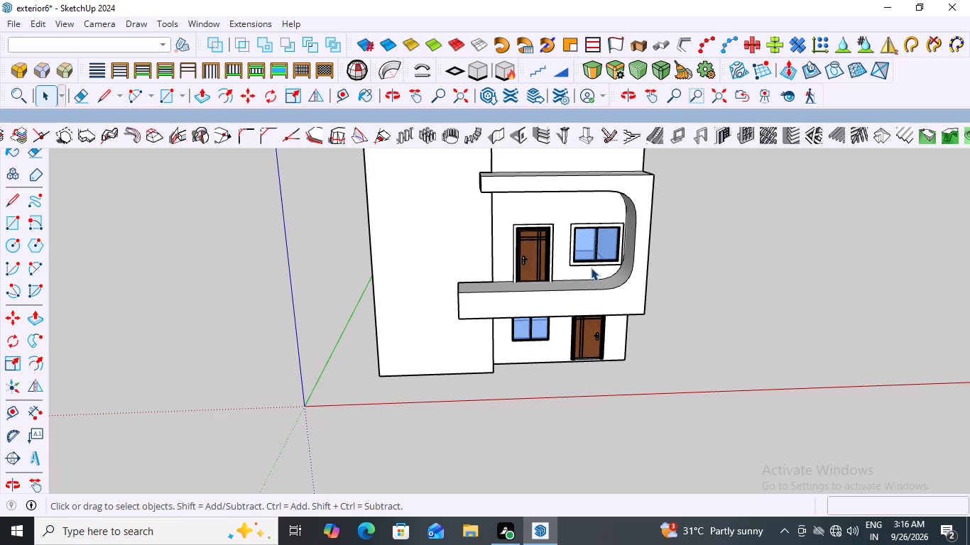
scroll(585, 270, down, 7)
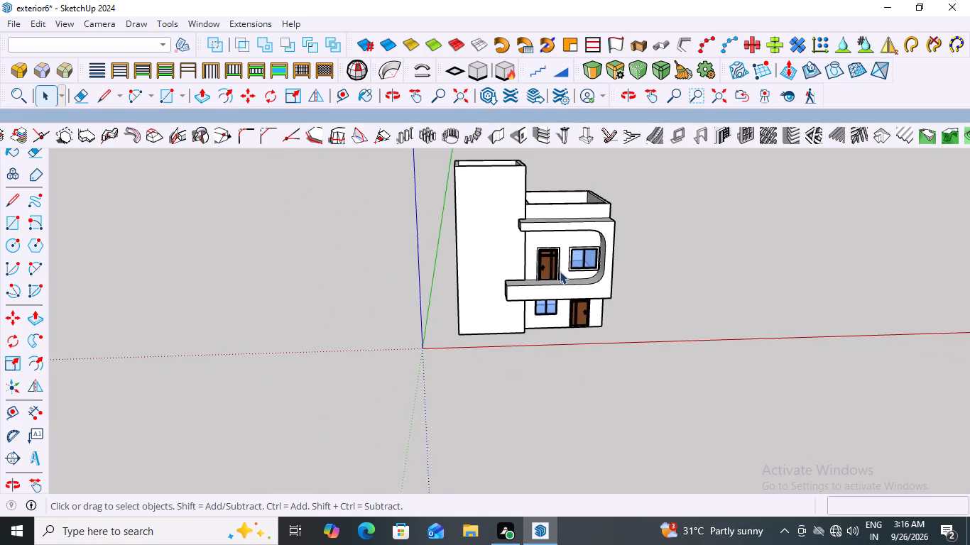
middle_drag(586, 246, 601, 373)
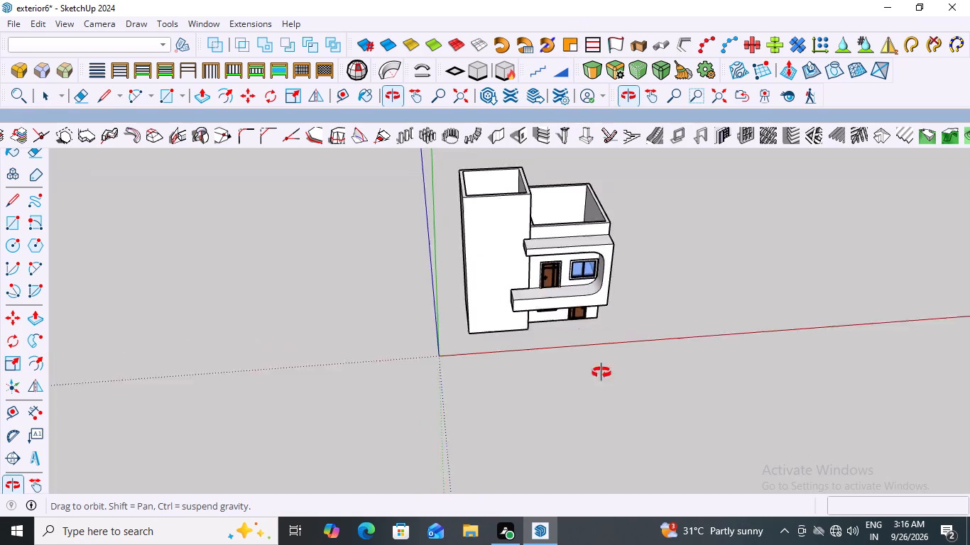
middle_drag(601, 373, 559, 309)
scroll(546, 273, up, 14)
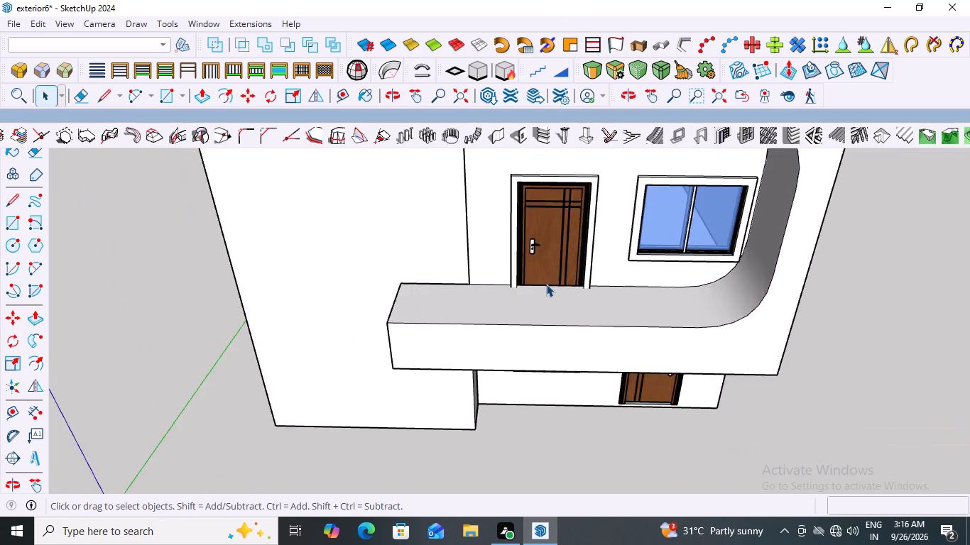
scroll(546, 284, up, 2)
scroll(540, 280, down, 8)
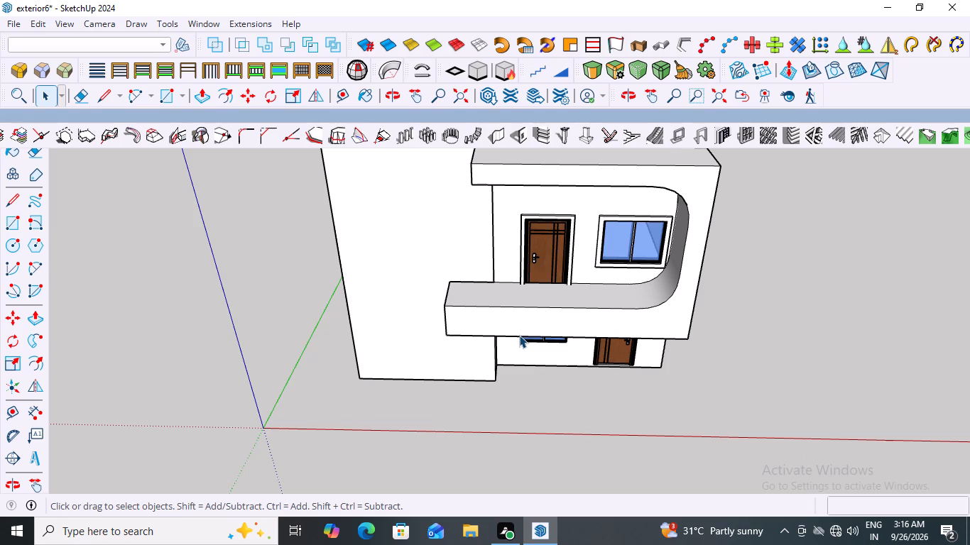
Undo the C-shaped element's move onto the facade and the rounding of its lower inner corner.
key(ctrl+z)
key(ctrl+z)
key(ctrl+z)
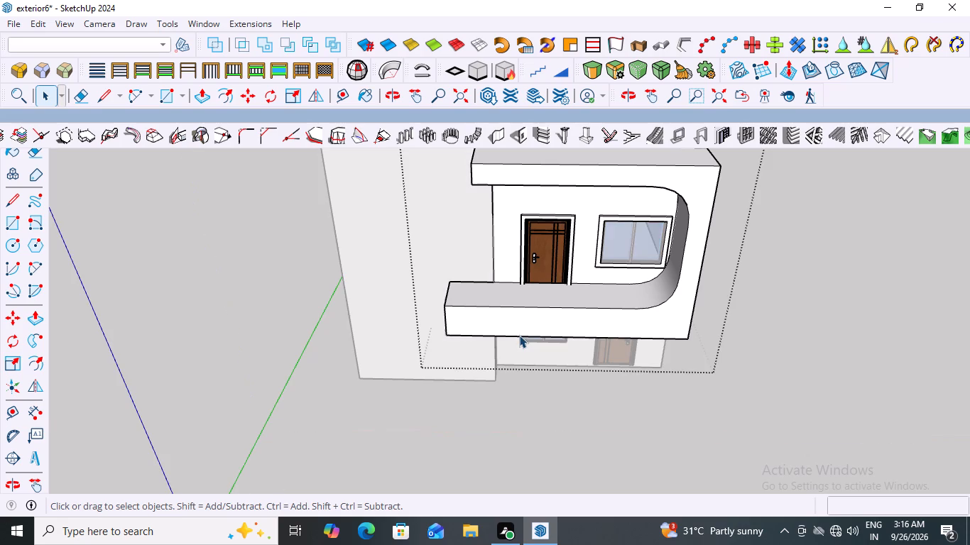
key(ctrl+z)
scroll(519, 335, down, 8)
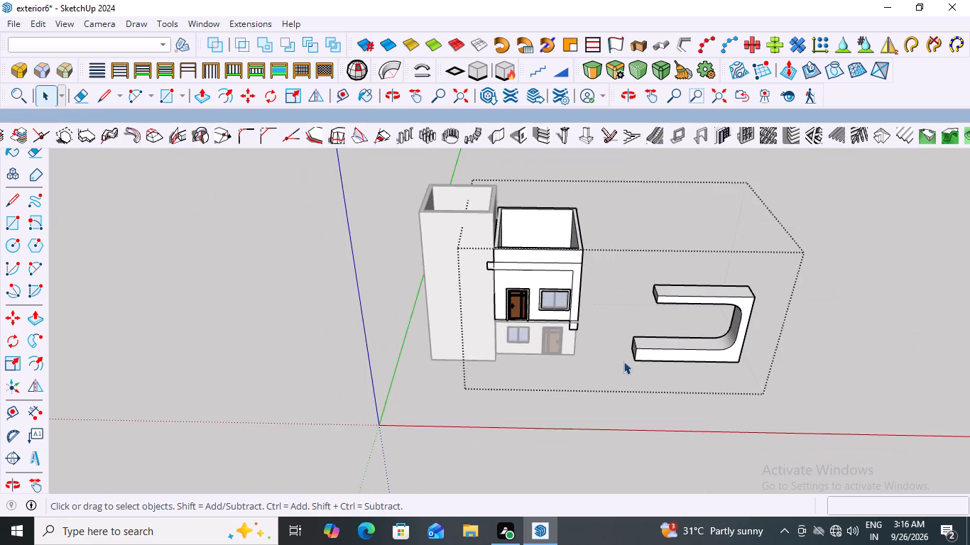
middle_drag(653, 351, 652, 263)
scroll(675, 309, up, 5)
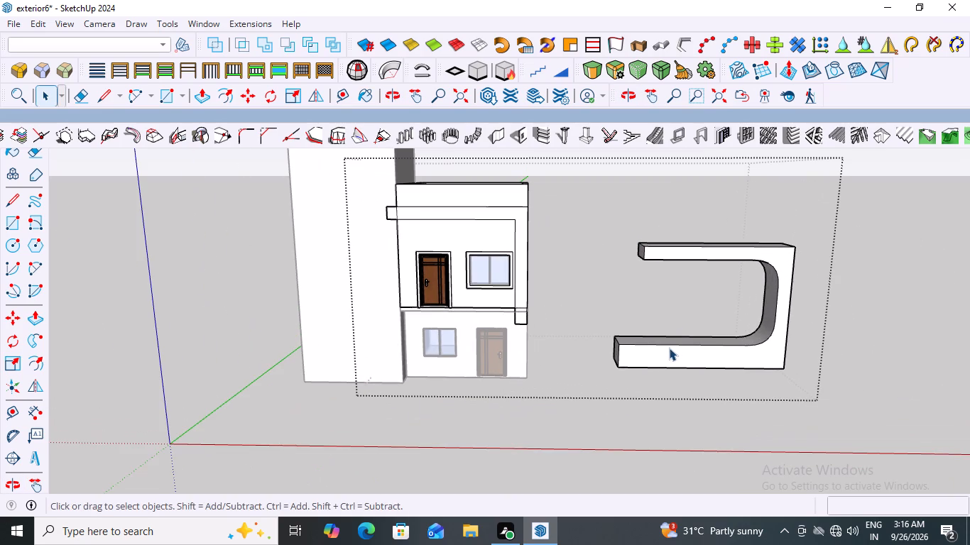
key(ctrl+z)
key(ctrl+z)
key(ctrl+z)
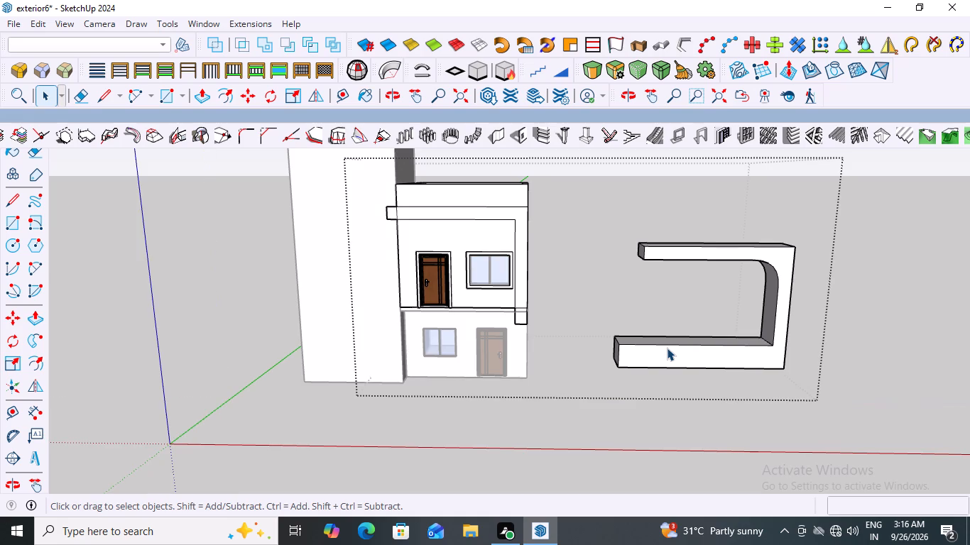
Push the upper face of the C-shaped element's lower arm down about 8 11/16" to make the arm thinner.
middle_drag(692, 319, 681, 368)
scroll(691, 356, up, 2)
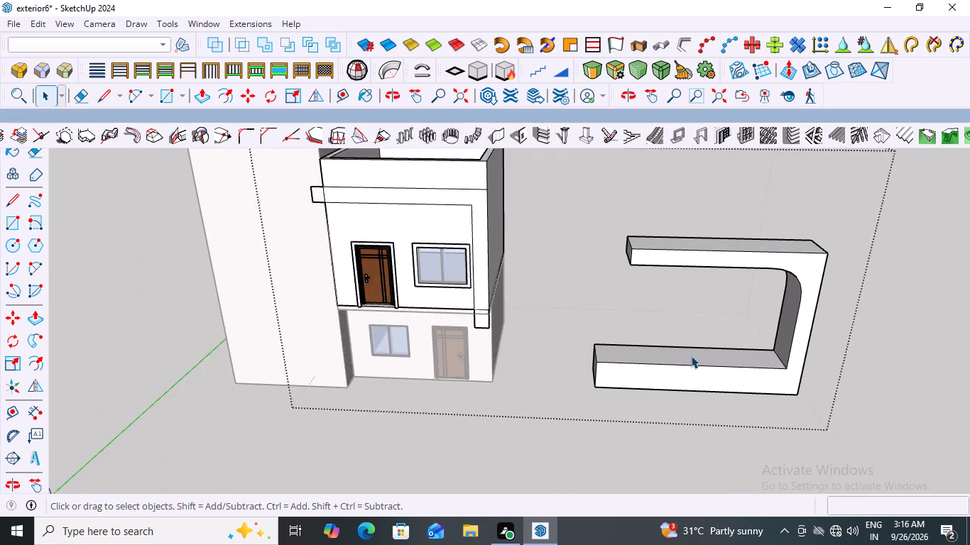
scroll(691, 356, up, 1)
click(694, 358)
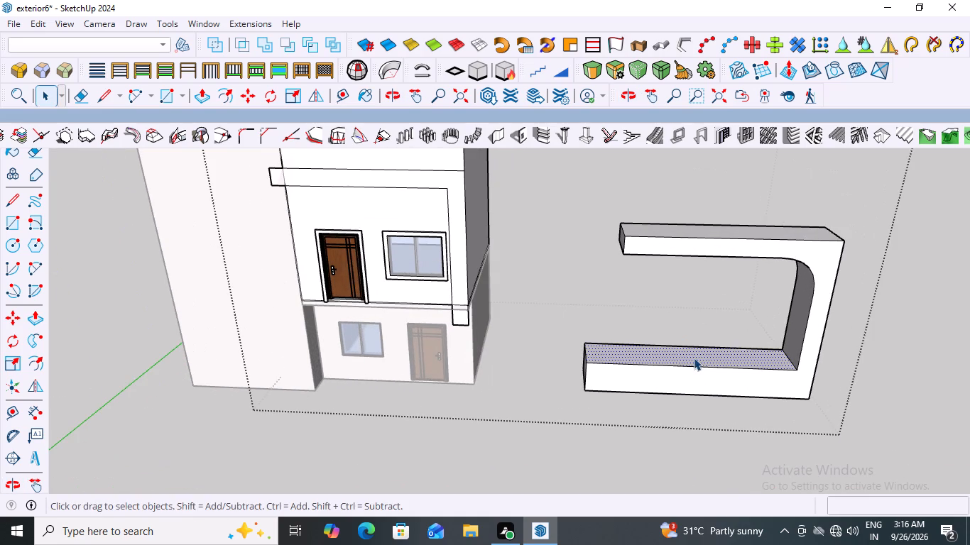
key(p)
click(692, 345)
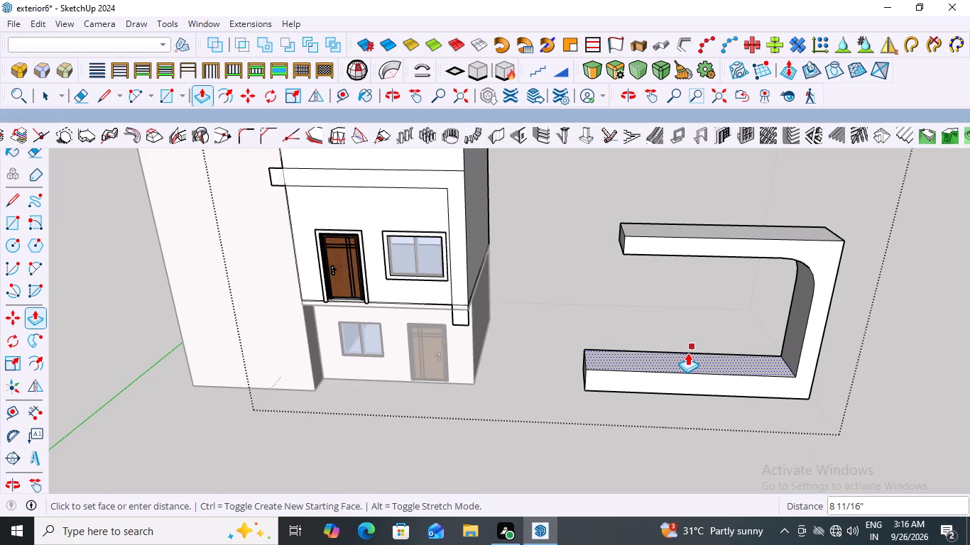
click(687, 353)
key(Escape)
Round the C-shaped element's lower inner corner edge with an offset of about 1' 10 7/8" and 6 segments.
scroll(799, 400, up, 1)
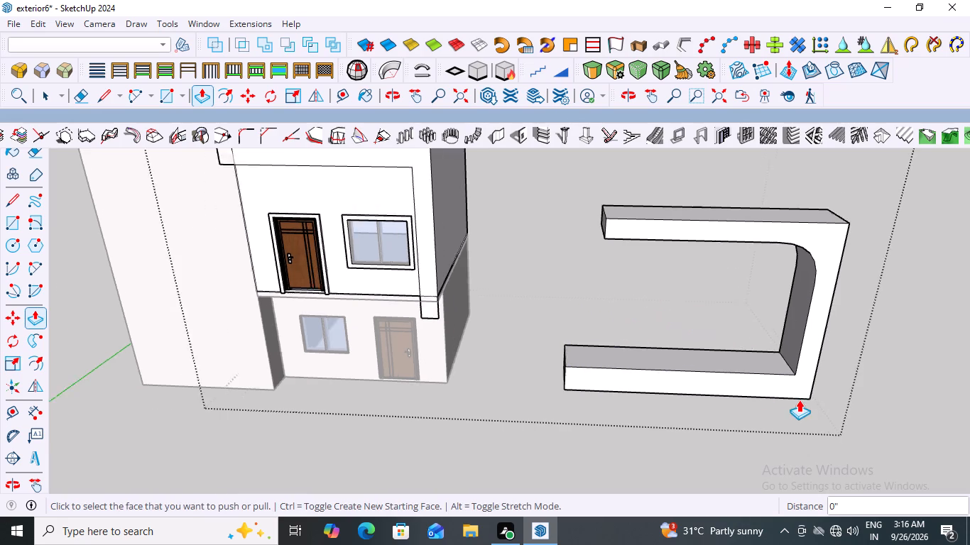
scroll(799, 400, up, 1)
middle_drag(699, 366, 788, 319)
scroll(782, 316, up, 1)
key(space)
middle_drag(726, 293, 767, 356)
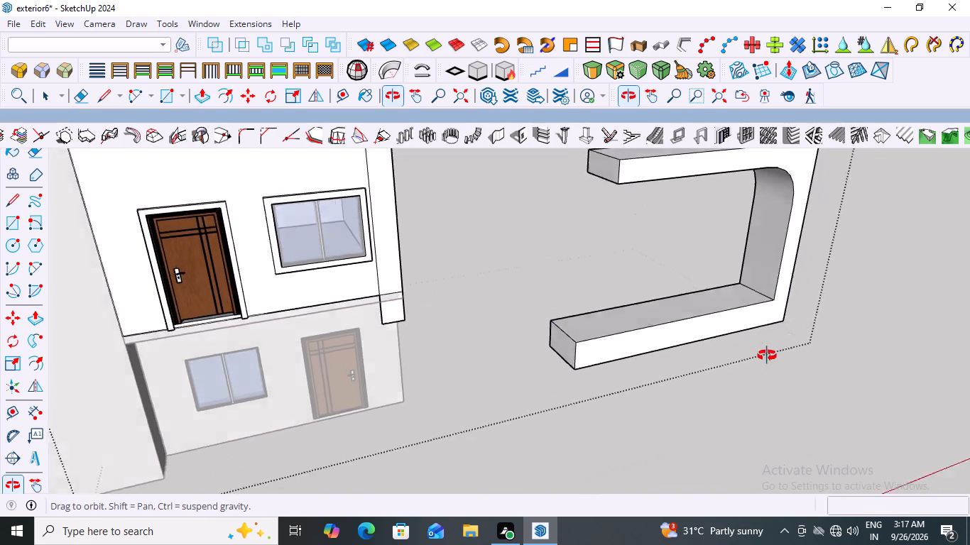
middle_drag(767, 356, 768, 357)
scroll(758, 292, up, 2)
click(759, 287)
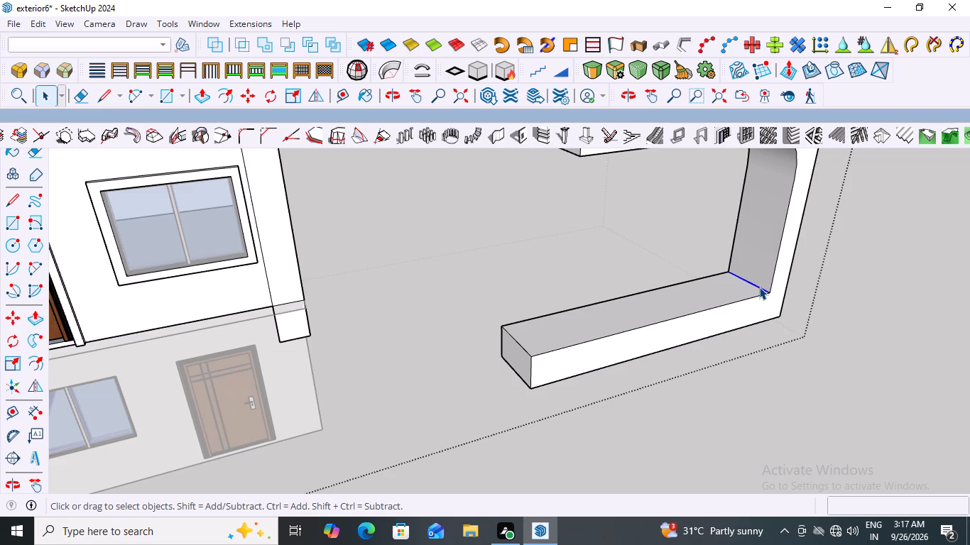
click(589, 67)
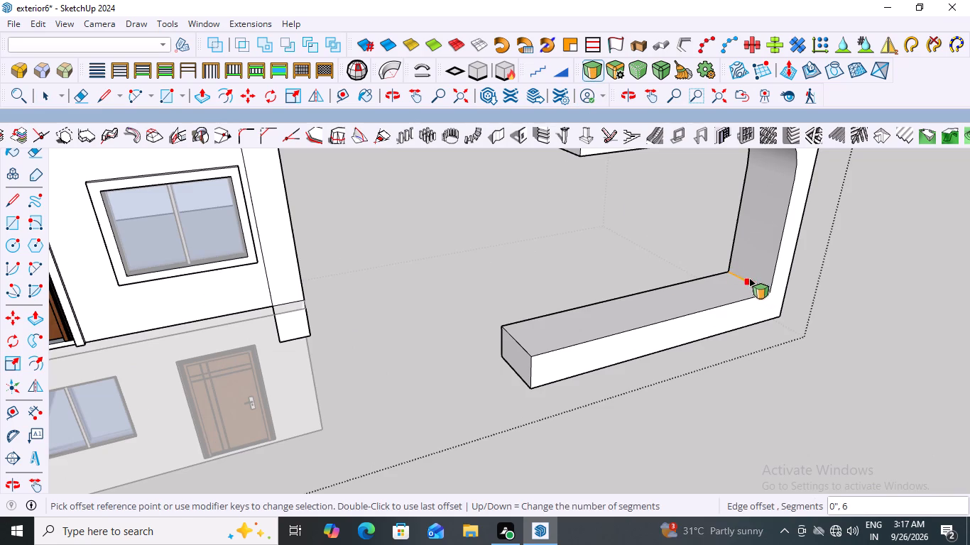
click(749, 278)
scroll(675, 320, down, 4)
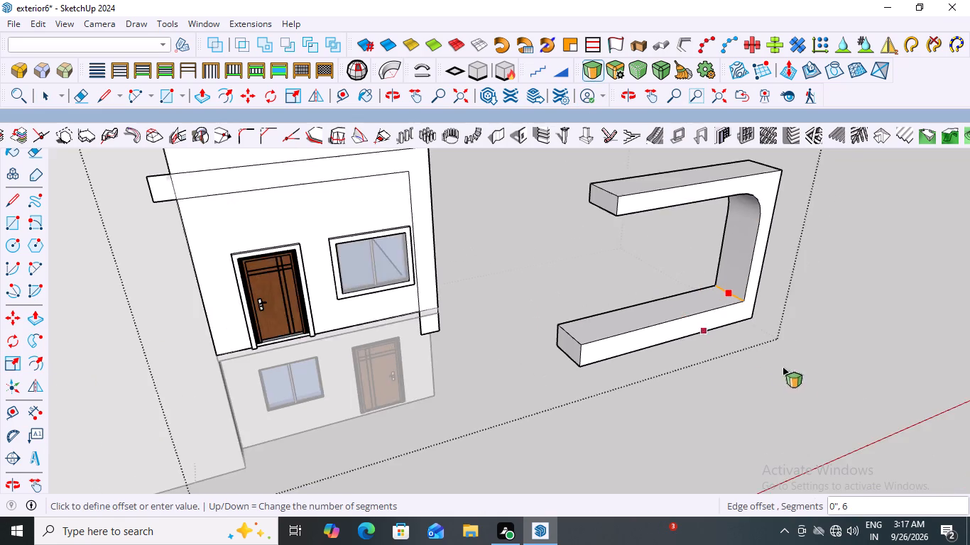
middle_drag(852, 374, 724, 318)
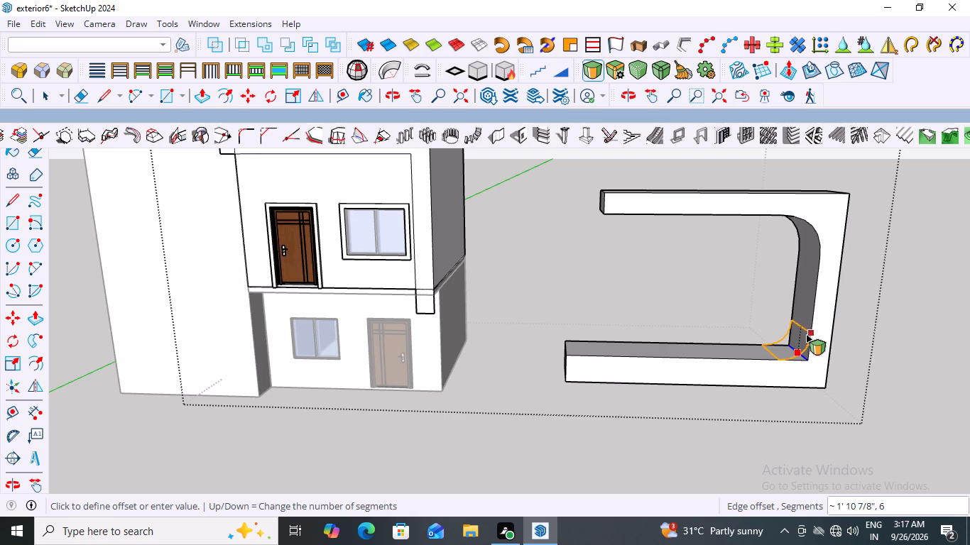
click(809, 329)
key(Escape)
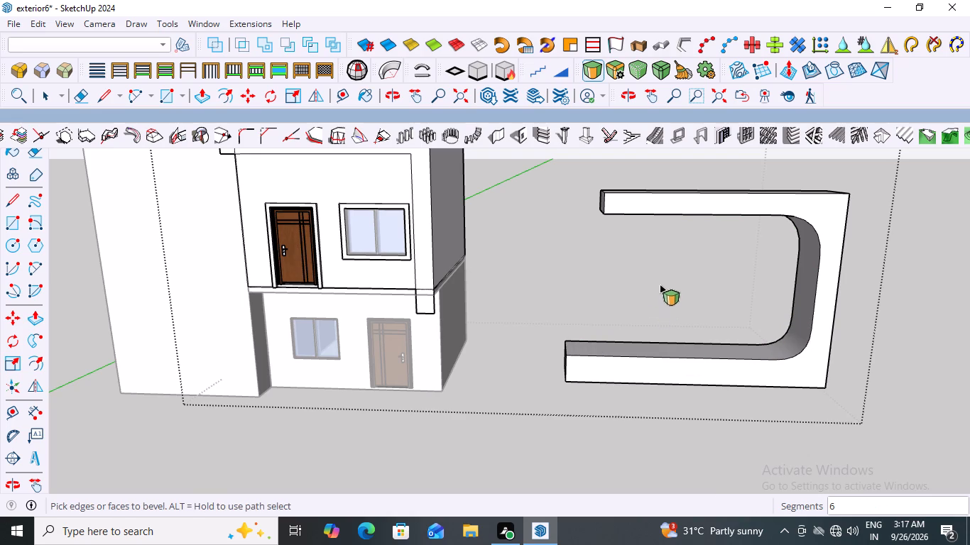
click(650, 277)
key(space)
key(space)
Examine the C-shaped element's rounded inner corners from the front and above, then leave the upper wall group.
scroll(626, 283, down, 3)
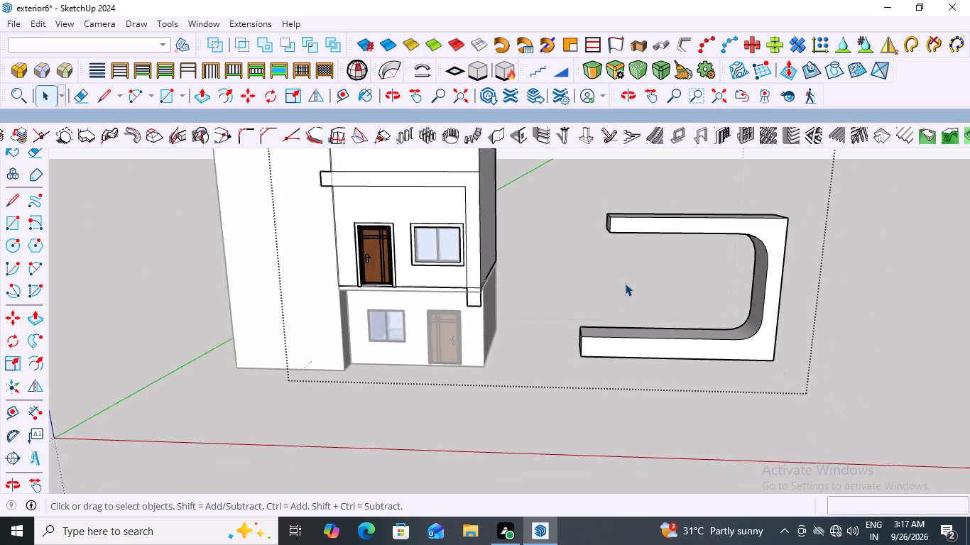
scroll(625, 283, down, 2)
middle_drag(658, 302, 636, 250)
scroll(716, 287, up, 4)
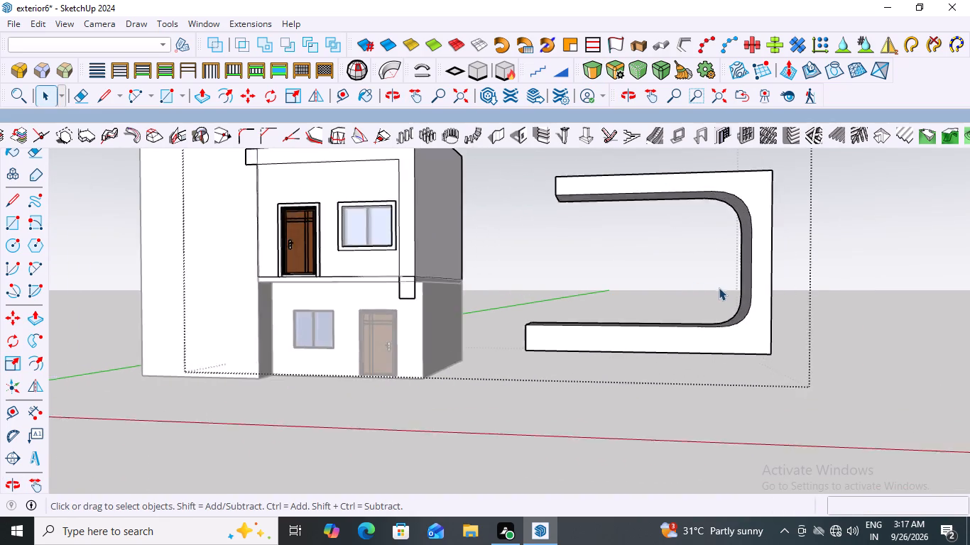
scroll(719, 287, up, 2)
scroll(668, 247, down, 7)
middle_drag(672, 261, 741, 353)
scroll(712, 268, up, 4)
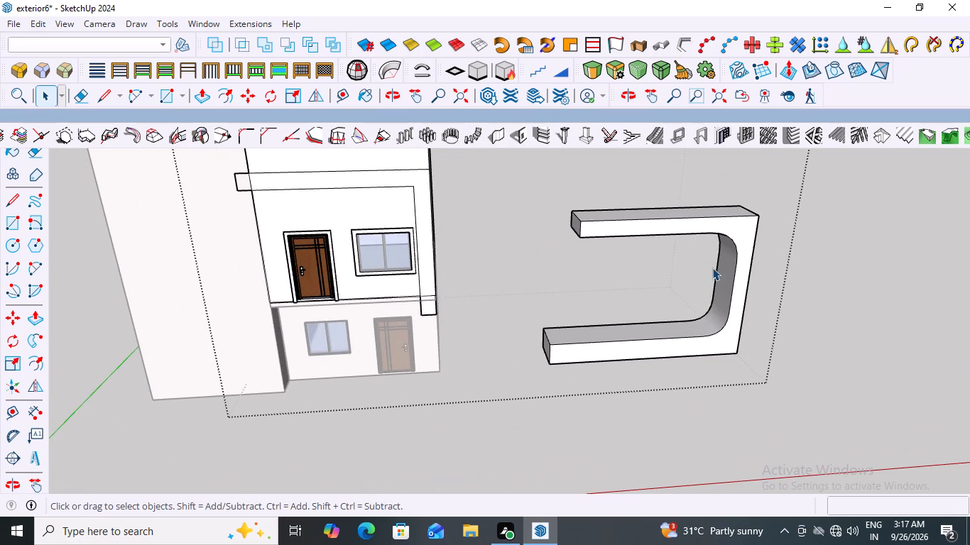
click(704, 221)
double_click(704, 221)
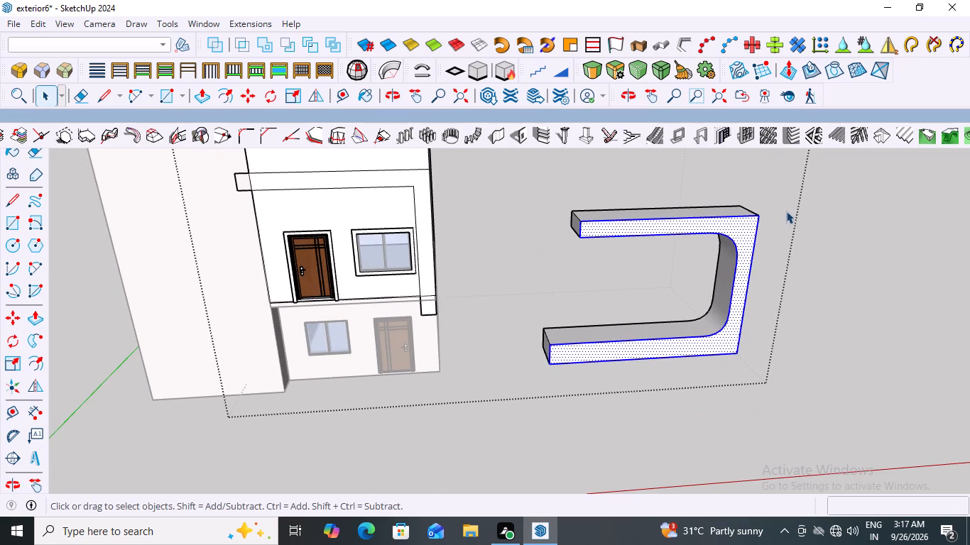
click(804, 242)
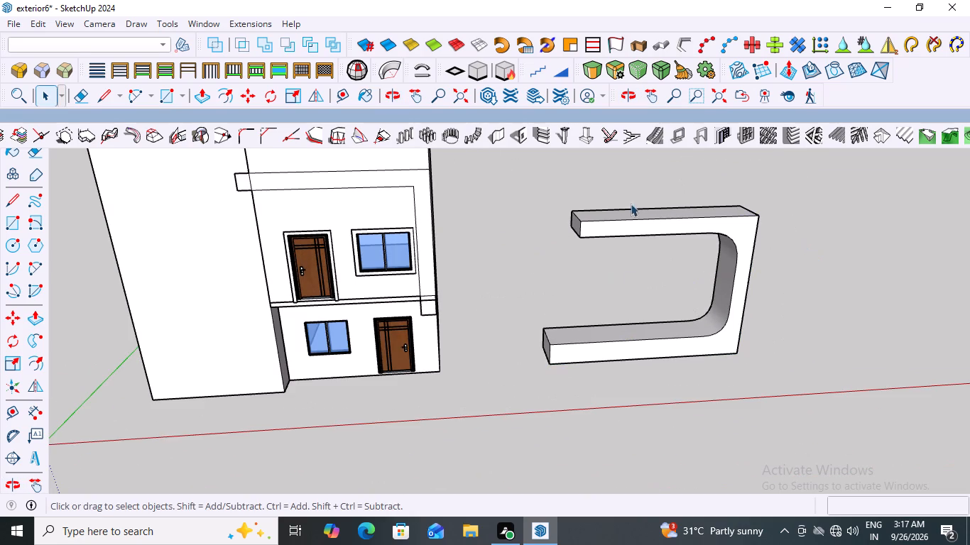
Move the whole C-shaped element about 32' 6 5/8" onto the upper facade, matching its upper rear outer corner to the wall's front edge.
click(644, 218)
middle_drag(822, 248, 464, 260)
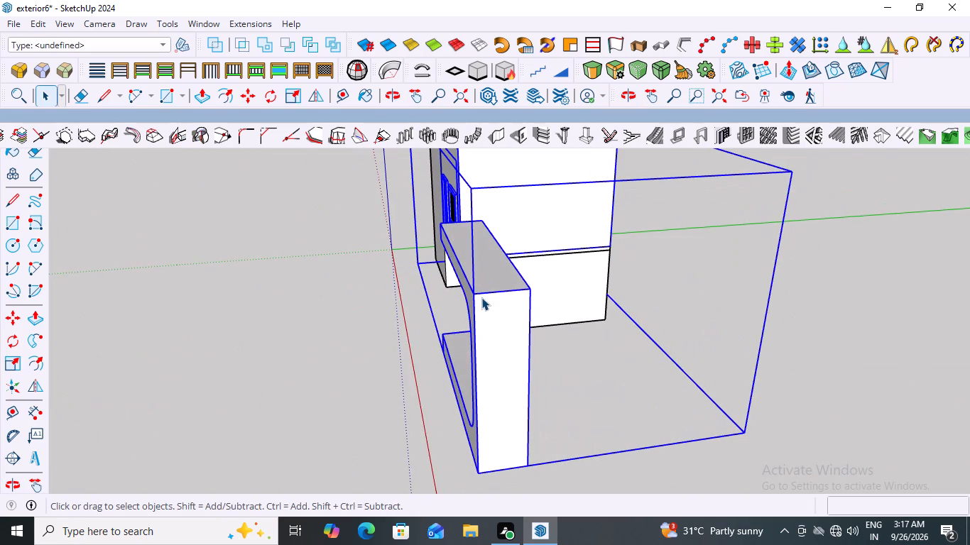
triple_click(478, 299)
scroll(557, 304, down, 4)
middle_drag(528, 315, 609, 323)
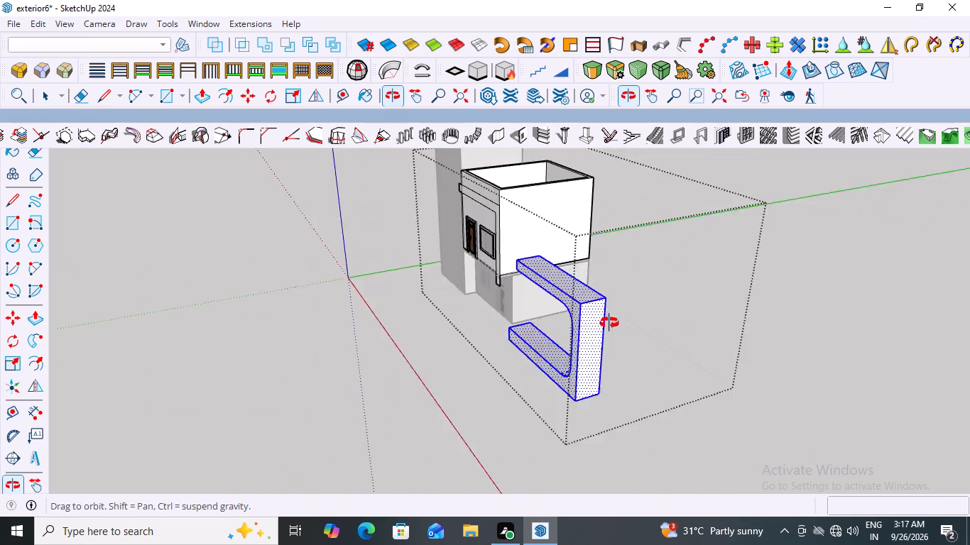
middle_drag(609, 323, 715, 314)
middle_click(539, 288)
middle_drag(731, 248, 697, 263)
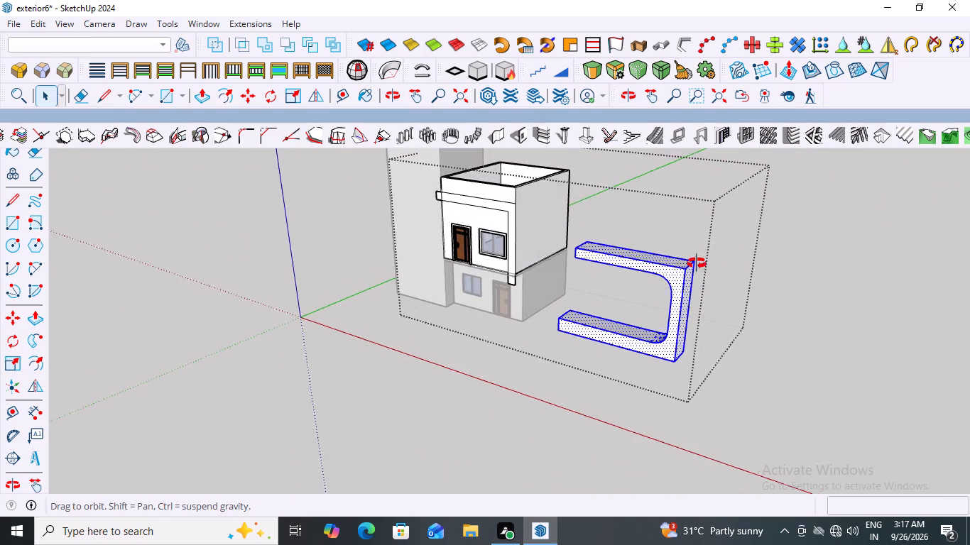
middle_drag(697, 263, 523, 281)
scroll(504, 334, up, 3)
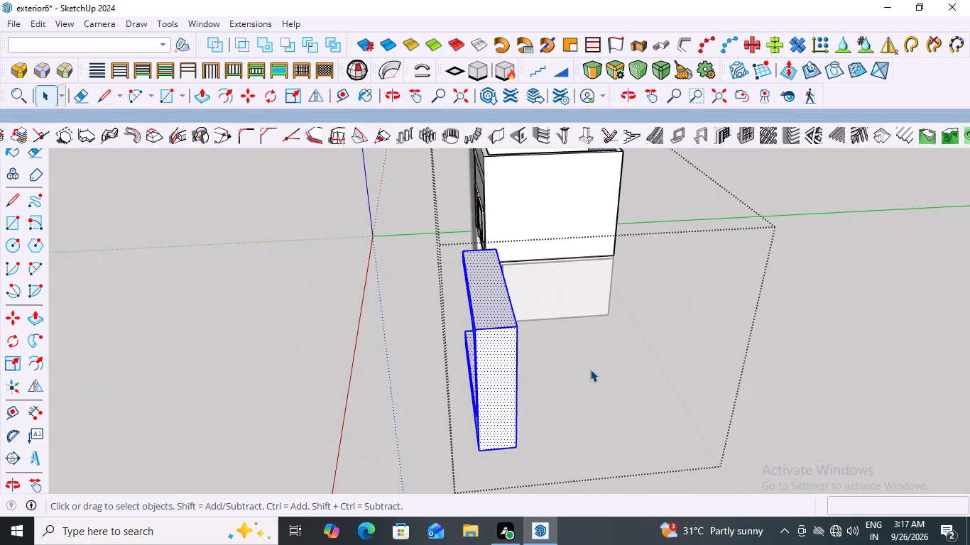
key(m)
click(518, 329)
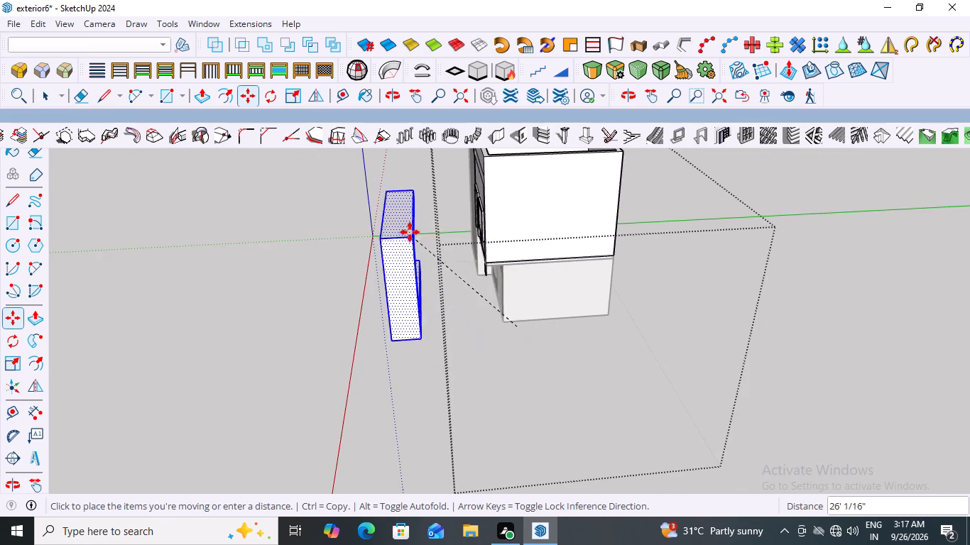
scroll(410, 232, down, 6)
scroll(414, 169, up, 17)
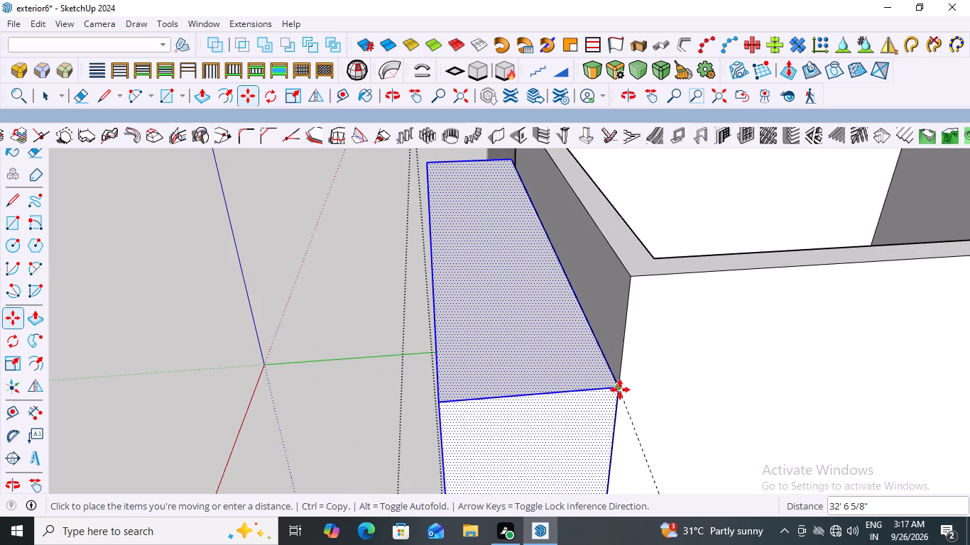
click(620, 390)
key(space)
scroll(322, 255, down, 8)
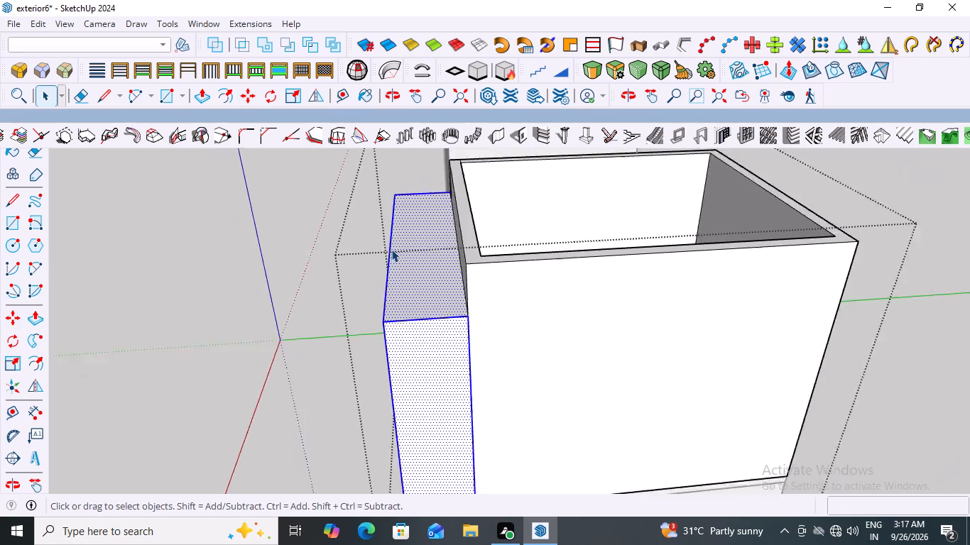
scroll(391, 249, down, 2)
middle_drag(310, 300, 649, 233)
click(802, 266)
Examine the mounted C-shaped element around the upper door and window from the front, above and below.
scroll(661, 321, down, 2)
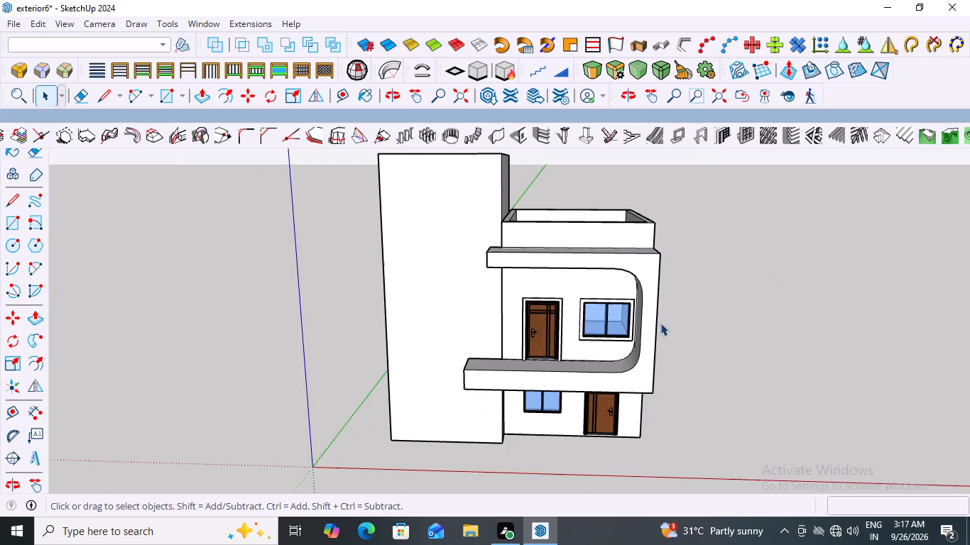
scroll(660, 323, down, 1)
scroll(601, 389, down, 1)
middle_drag(653, 366, 795, 262)
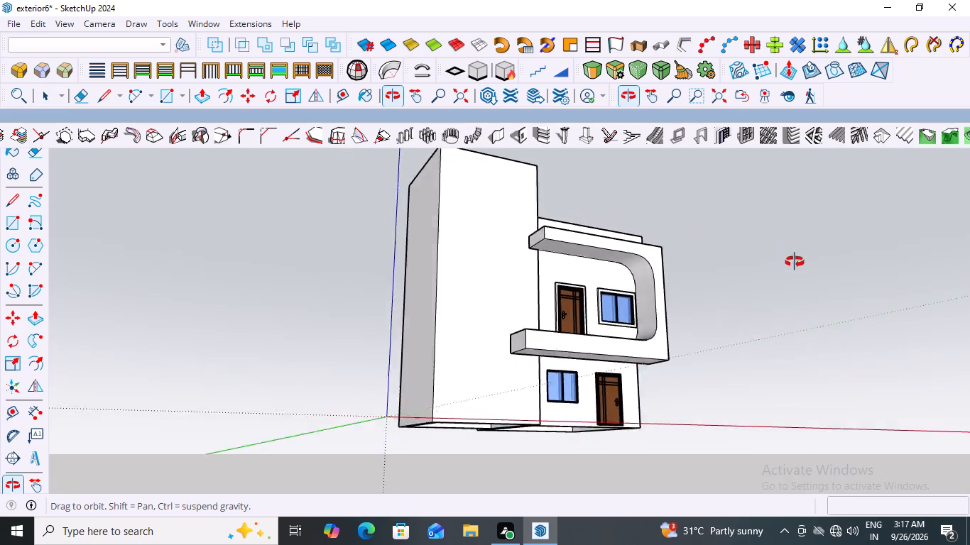
middle_drag(795, 262, 643, 327)
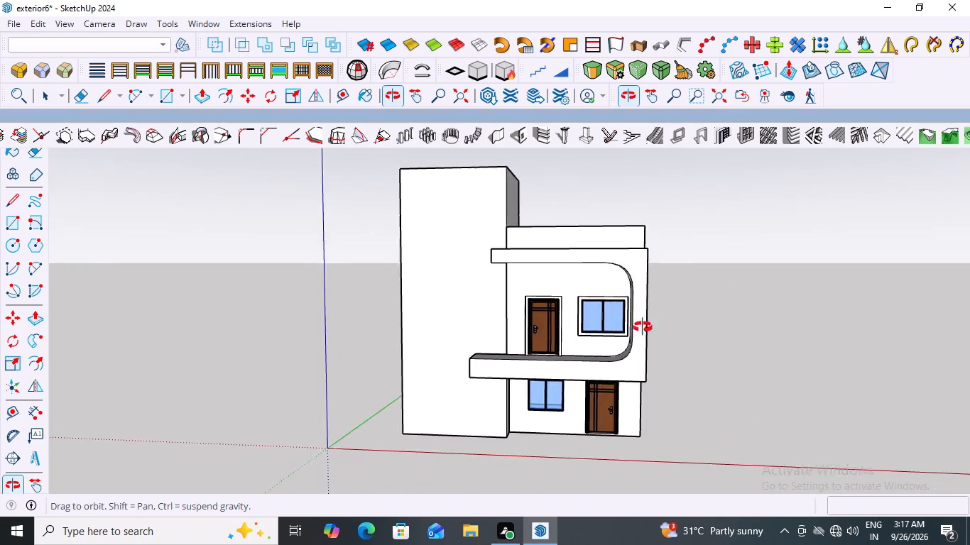
middle_drag(643, 327, 713, 322)
scroll(652, 319, up, 6)
scroll(641, 311, down, 5)
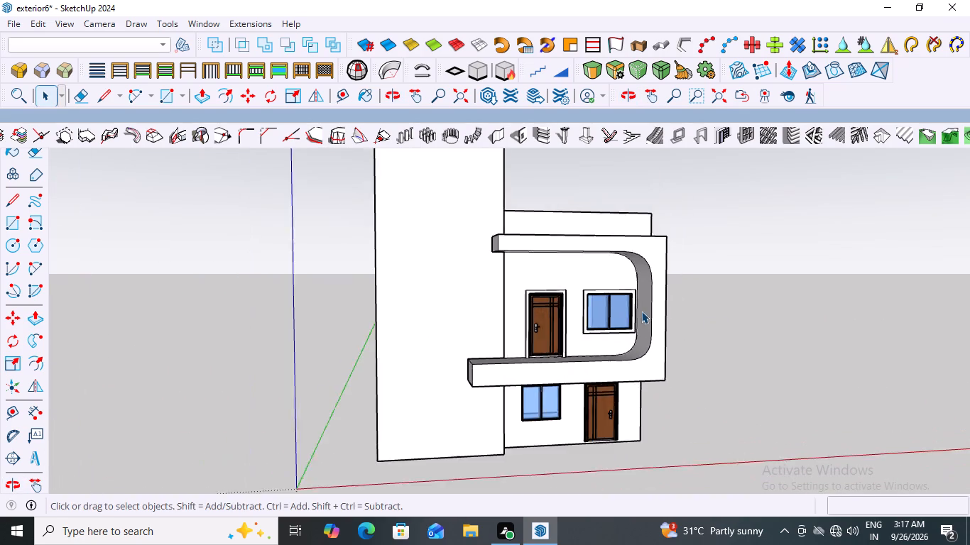
scroll(641, 311, down, 3)
middle_drag(690, 312, 602, 341)
scroll(626, 332, up, 3)
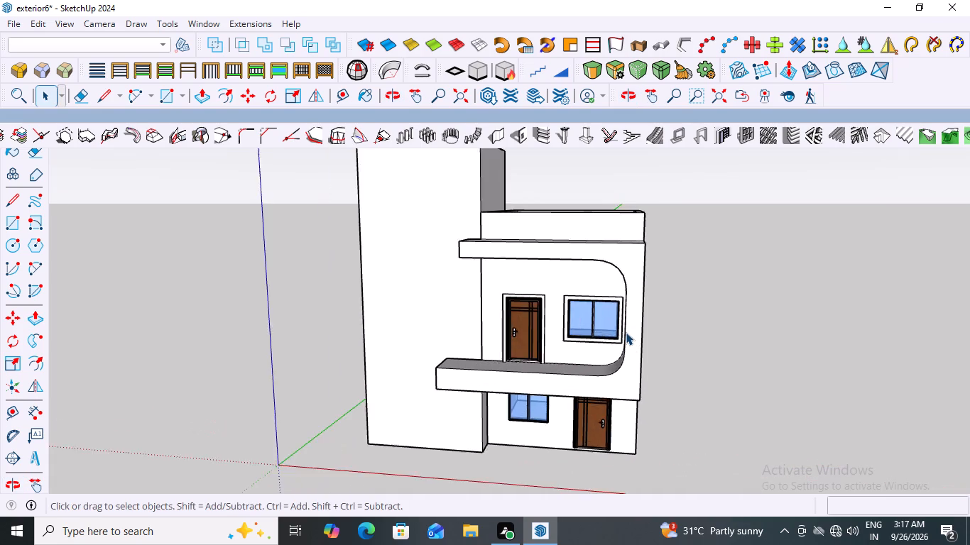
scroll(626, 332, up, 3)
scroll(626, 332, down, 4)
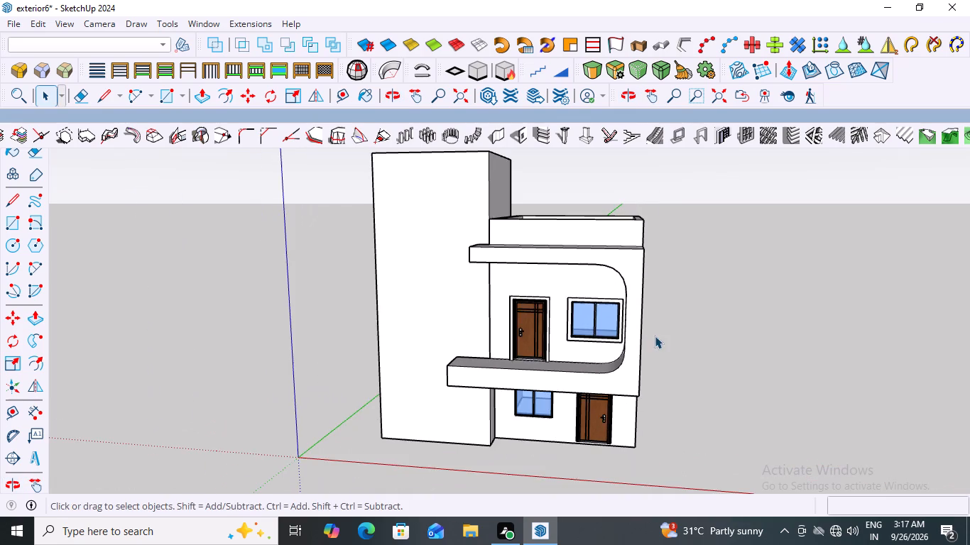
middle_drag(655, 336, 675, 360)
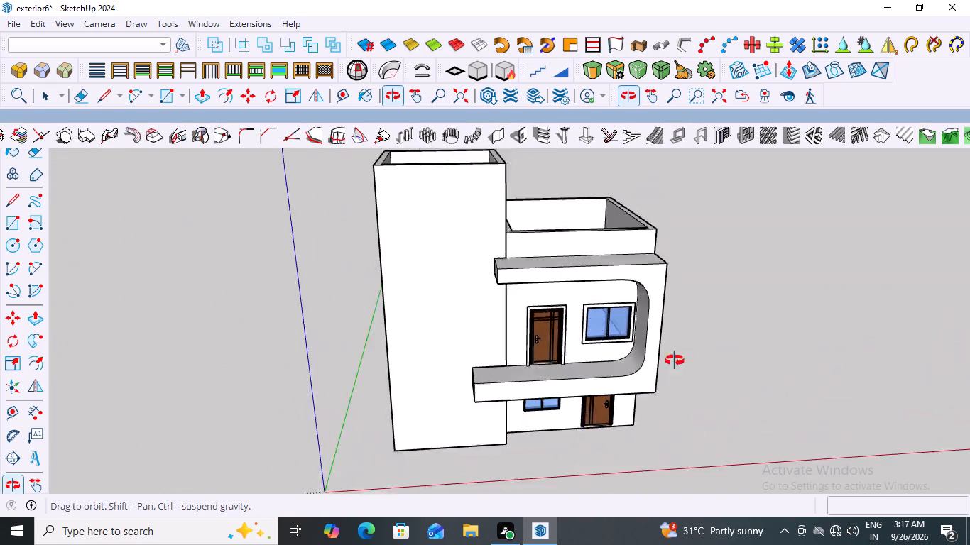
middle_drag(675, 360, 667, 192)
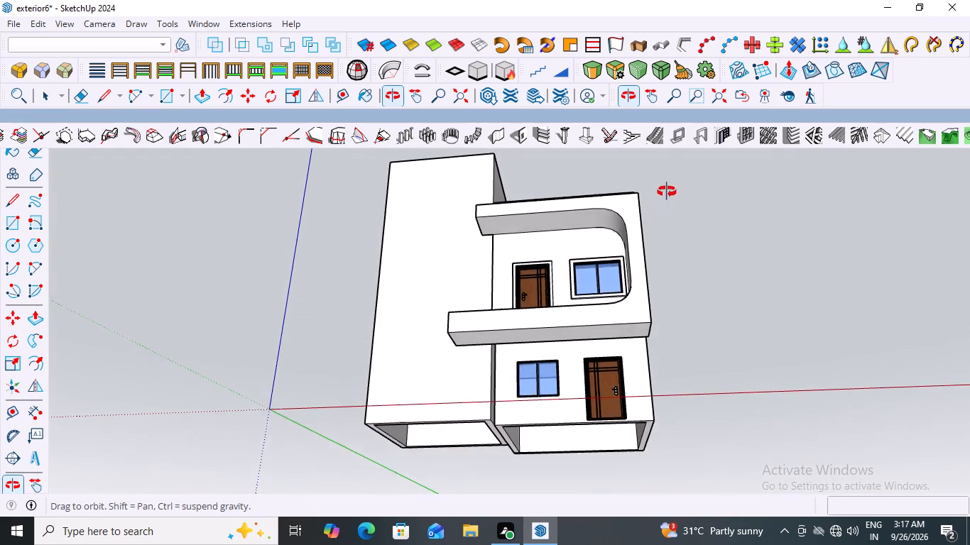
middle_drag(667, 192, 741, 392)
scroll(509, 378, up, 6)
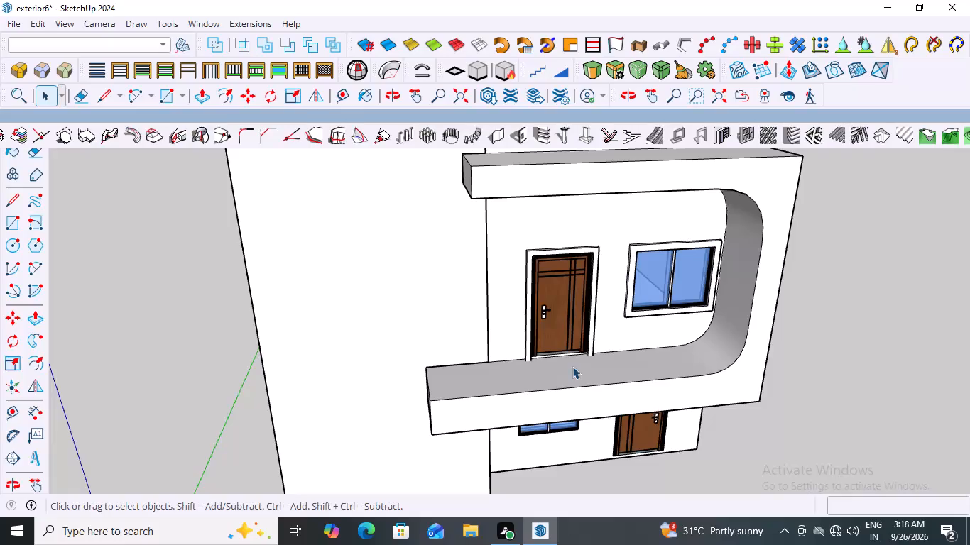
scroll(572, 366, down, 7)
middle_drag(645, 397, 589, 383)
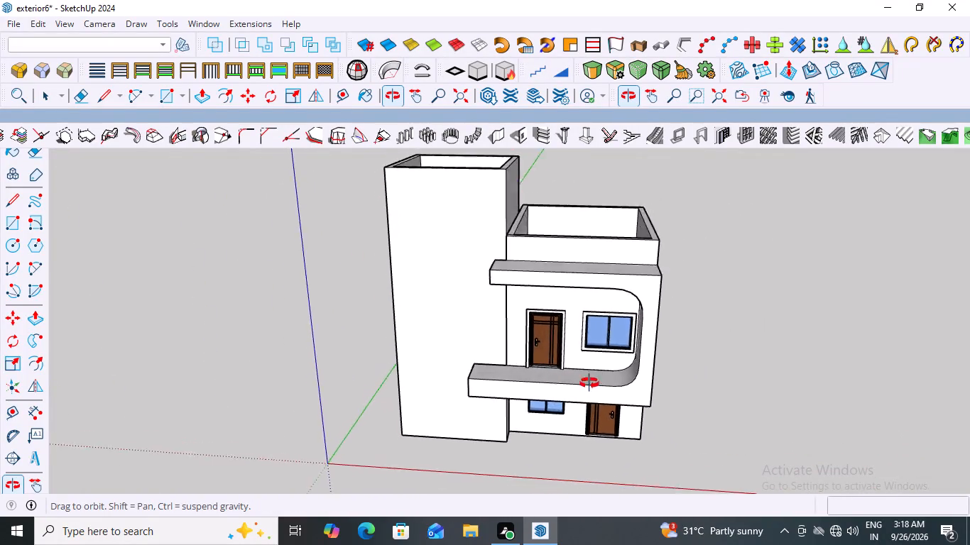
middle_drag(589, 383, 582, 273)
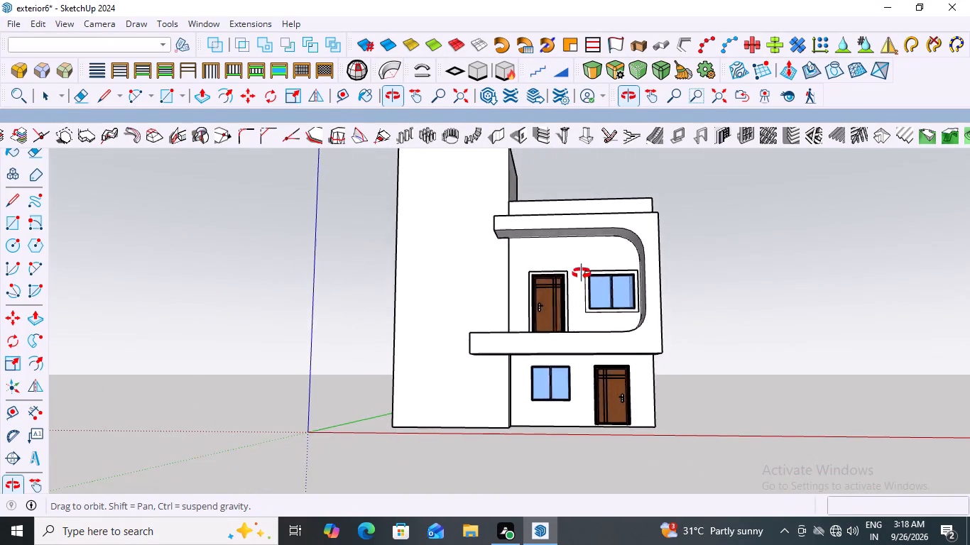
middle_drag(582, 273, 596, 320)
scroll(623, 372, up, 2)
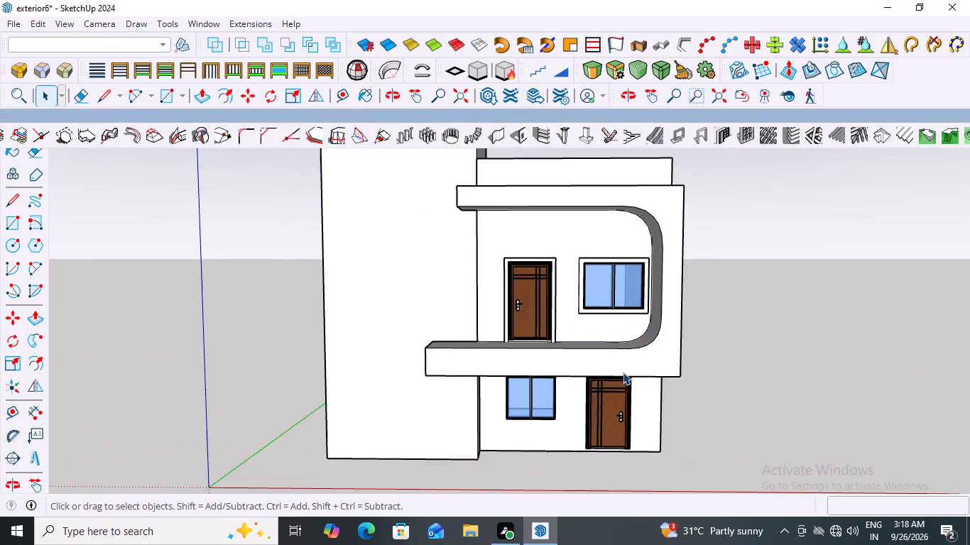
scroll(623, 372, up, 2)
middle_drag(683, 340, 625, 340)
middle_click(637, 336)
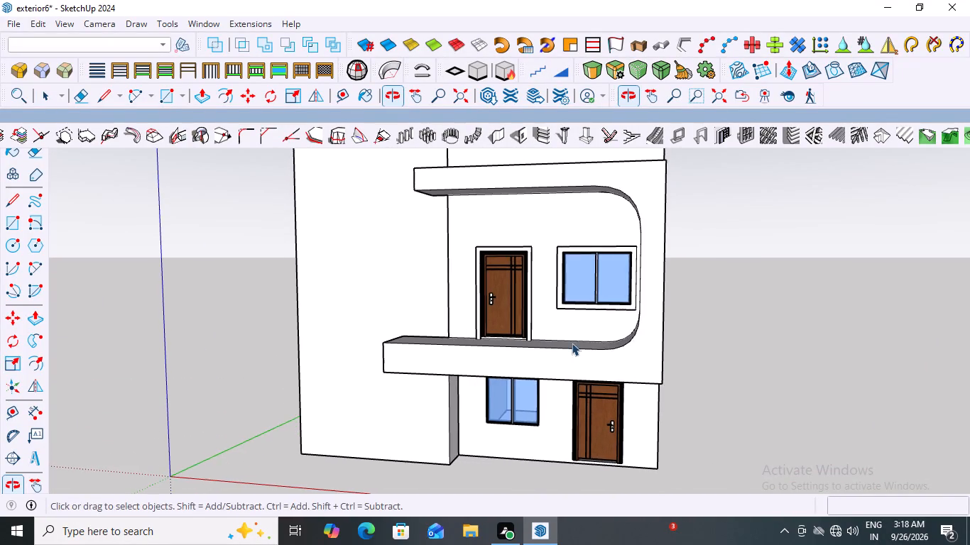
scroll(571, 343, down, 3)
middle_drag(515, 367, 621, 375)
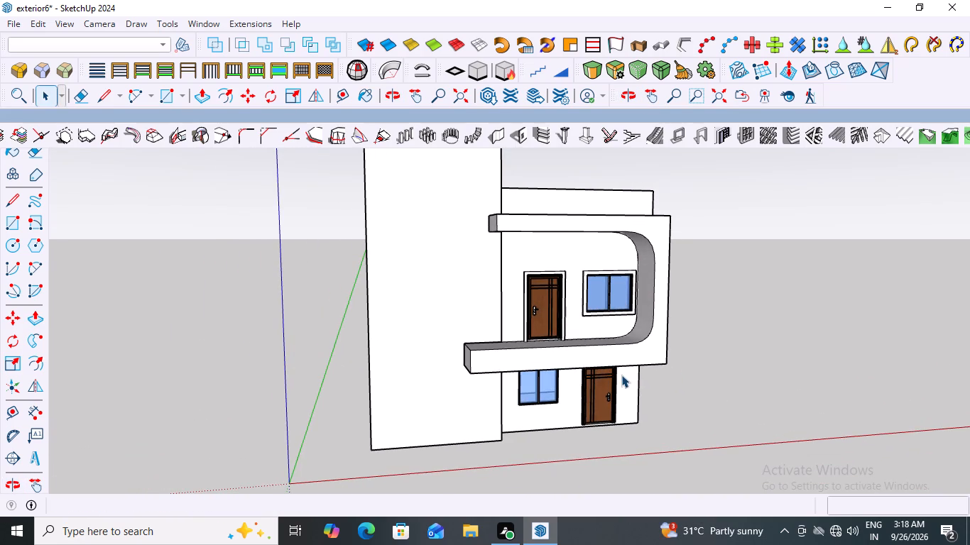
scroll(621, 375, down, 3)
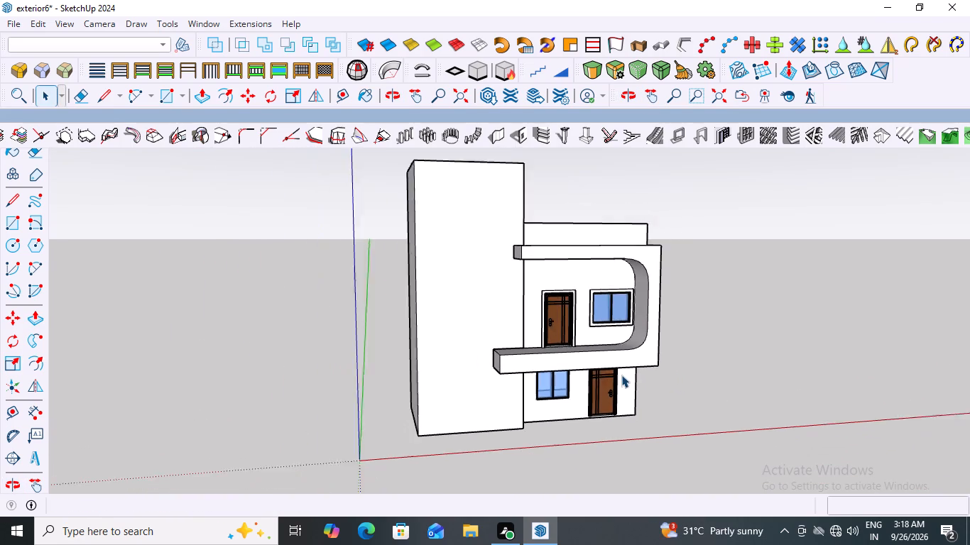
middle_drag(553, 351, 494, 343)
scroll(495, 375, up, 2)
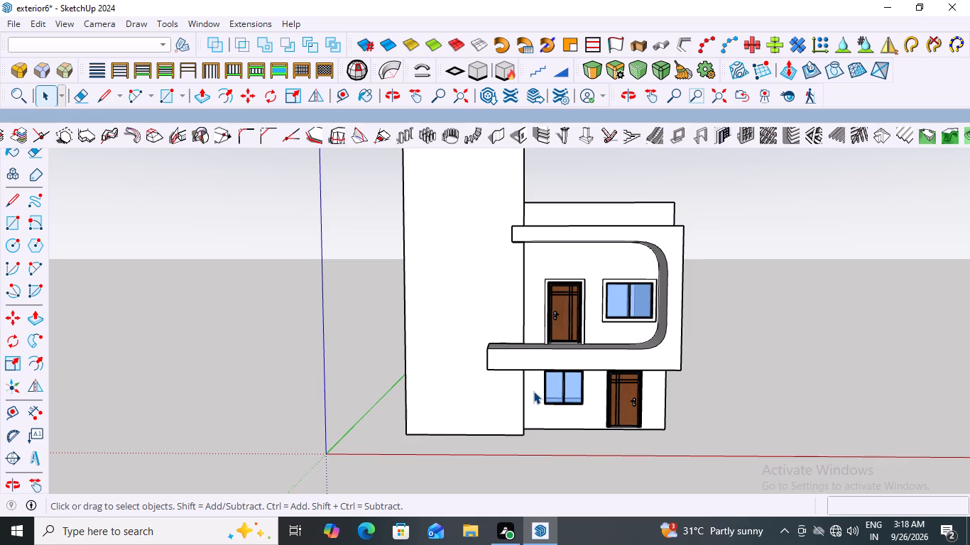
Examine the C-shaped element's projection and the house's underside from the side, front and below.
middle_drag(736, 331, 644, 357)
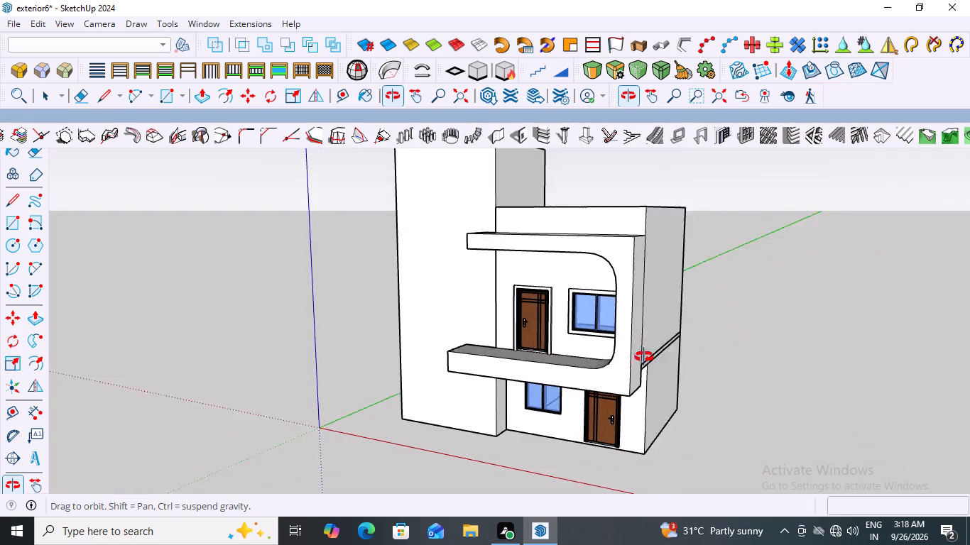
middle_drag(644, 357, 470, 269)
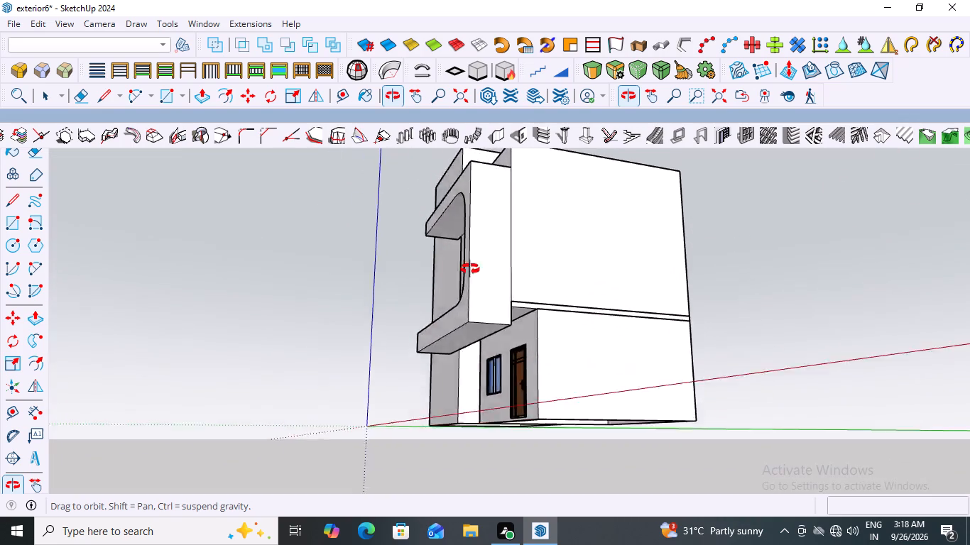
middle_drag(470, 269, 694, 104)
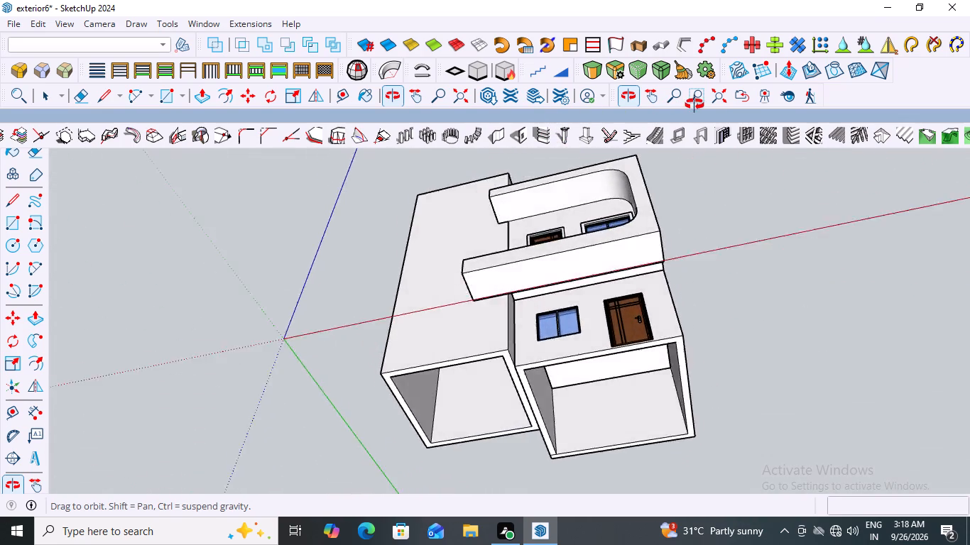
middle_drag(694, 104, 505, 172)
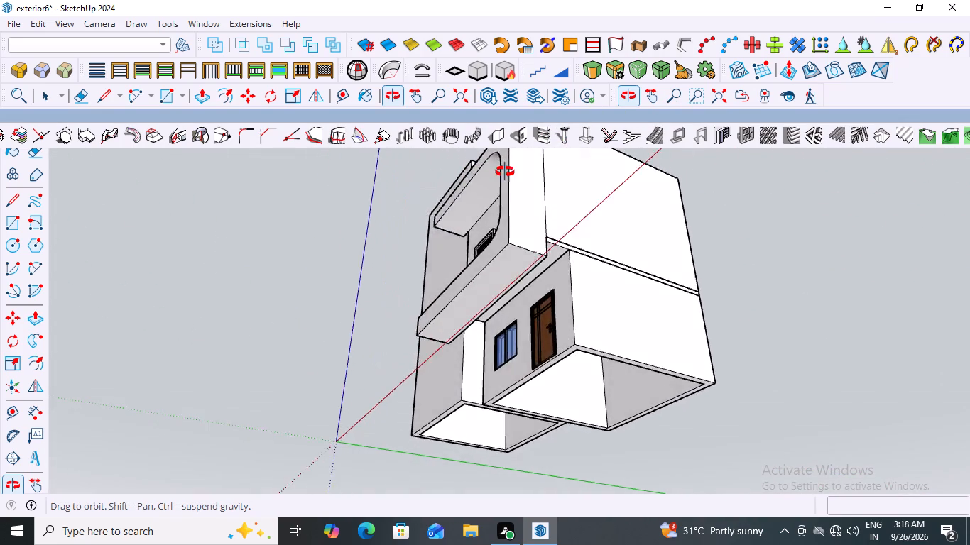
middle_drag(505, 172, 758, 194)
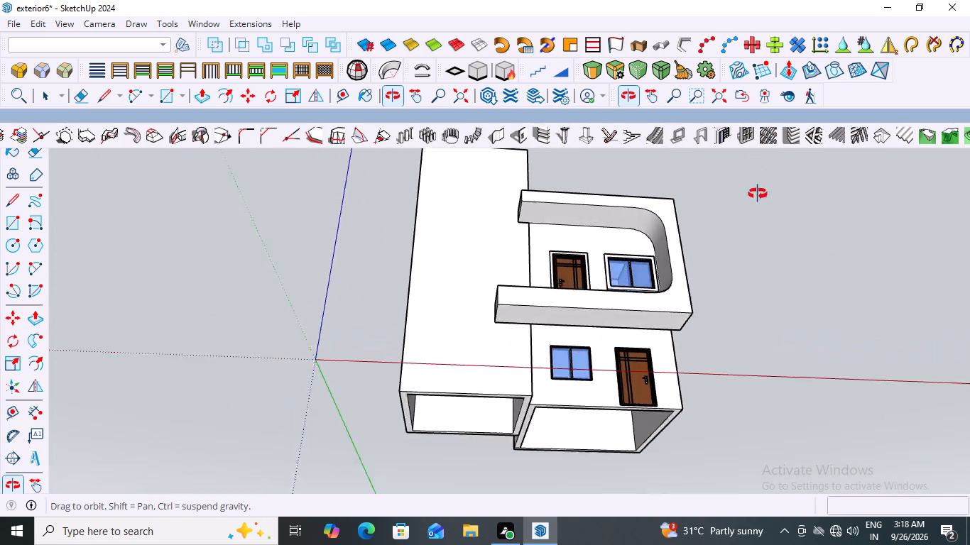
middle_drag(758, 194, 611, 114)
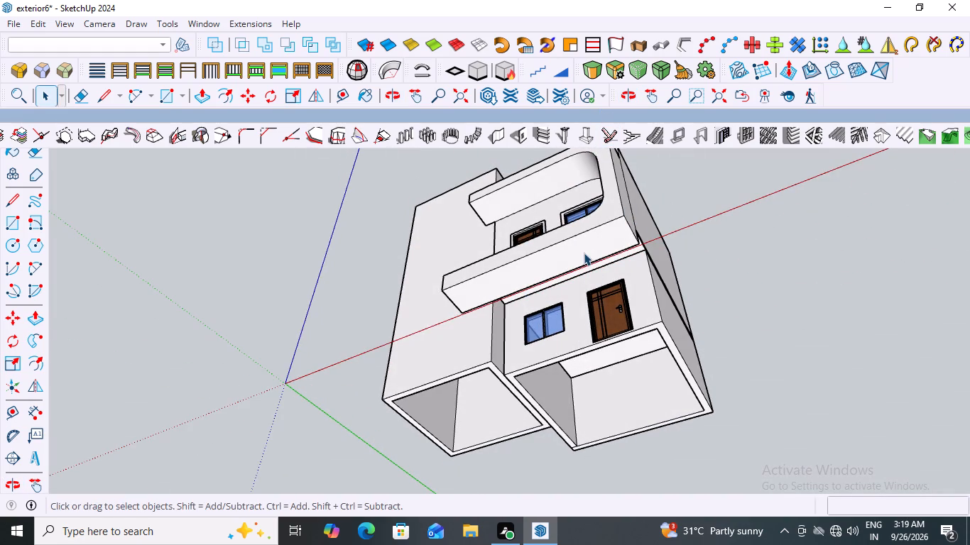
middle_drag(601, 222, 729, 453)
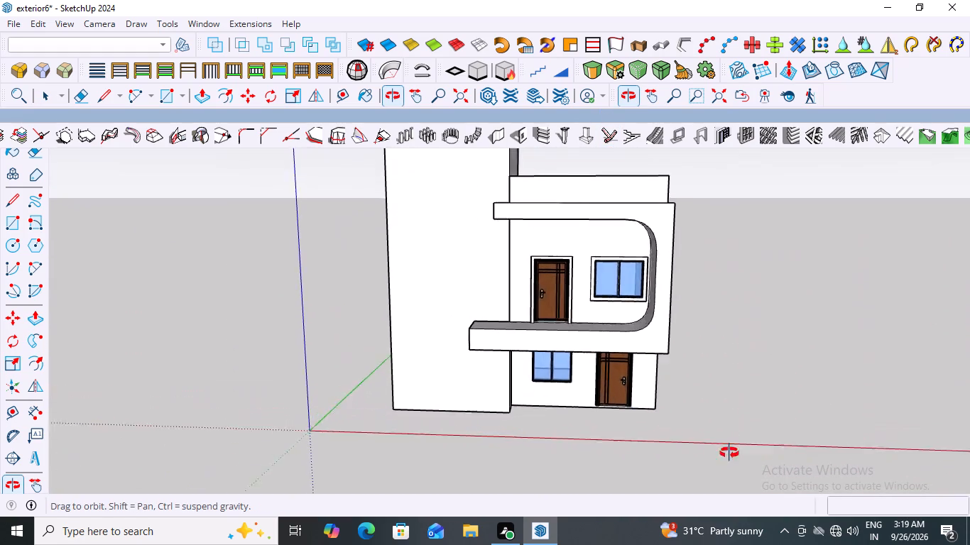
middle_drag(729, 453, 773, 444)
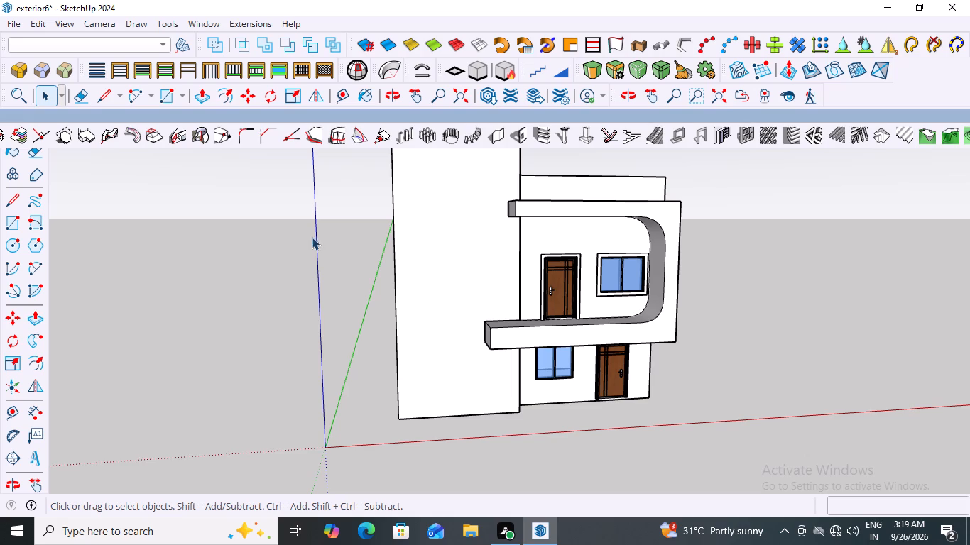
middle_click(460, 224)
middle_drag(613, 263, 493, 221)
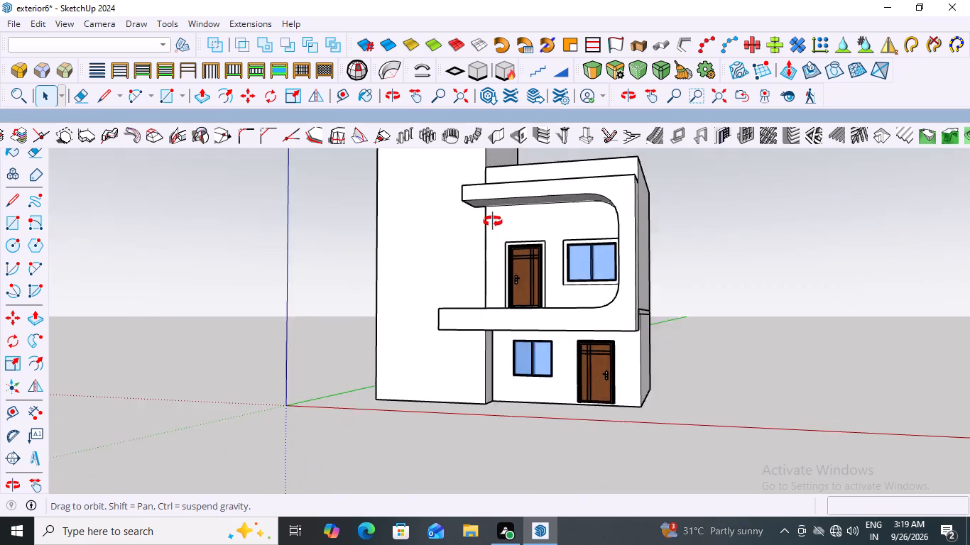
middle_drag(493, 221, 570, 191)
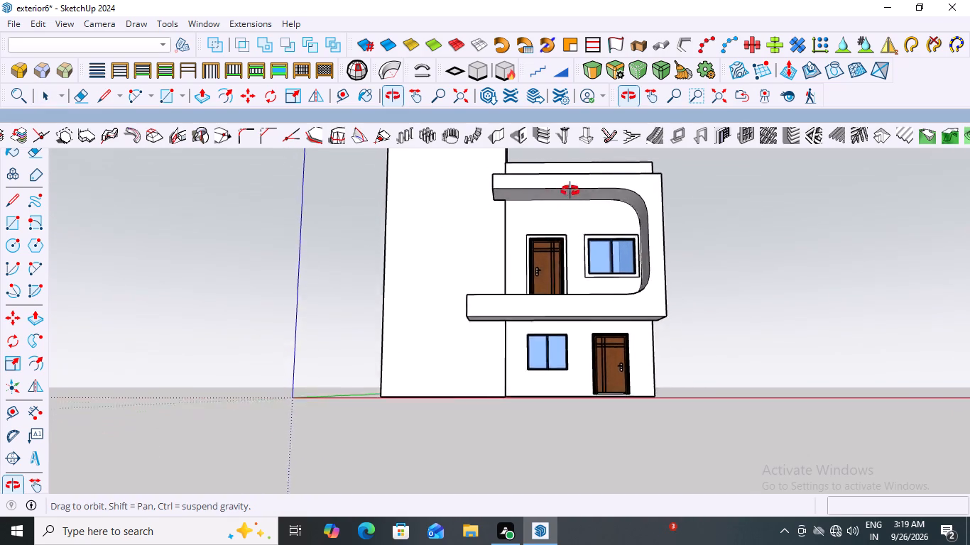
middle_drag(570, 191, 576, 180)
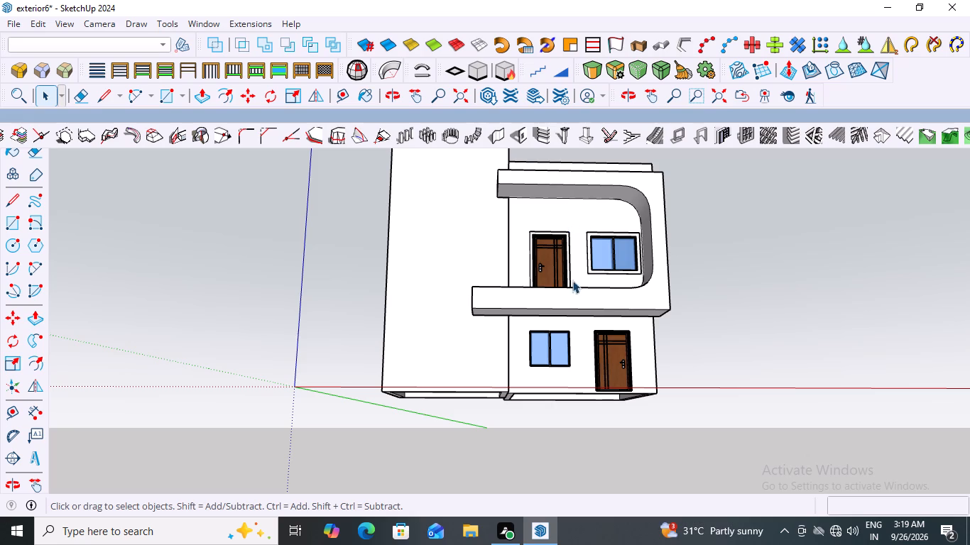
scroll(581, 253, down, 2)
middle_drag(581, 253, 628, 69)
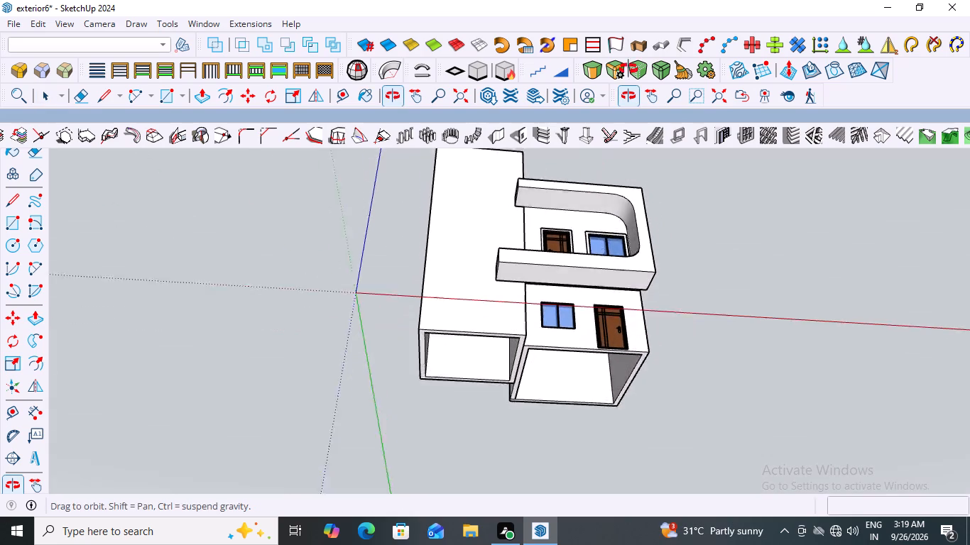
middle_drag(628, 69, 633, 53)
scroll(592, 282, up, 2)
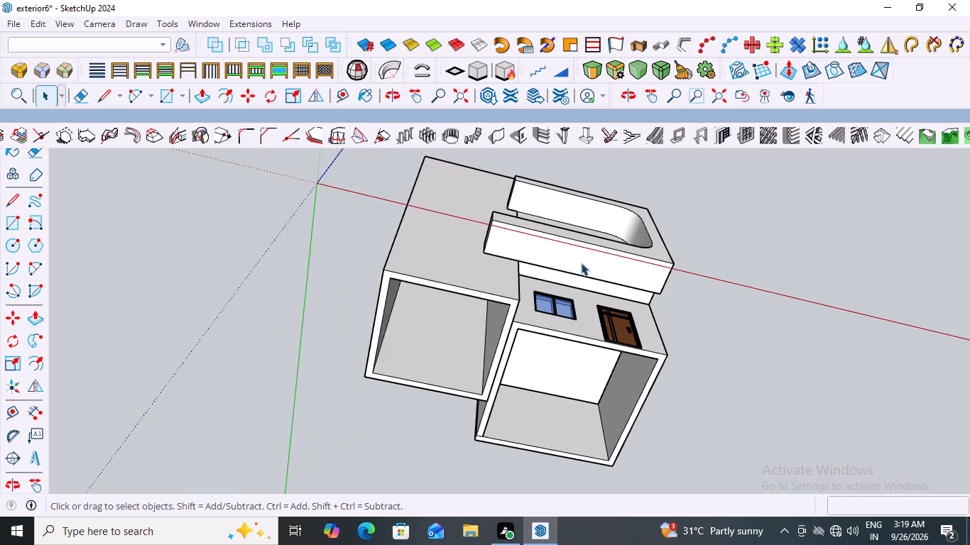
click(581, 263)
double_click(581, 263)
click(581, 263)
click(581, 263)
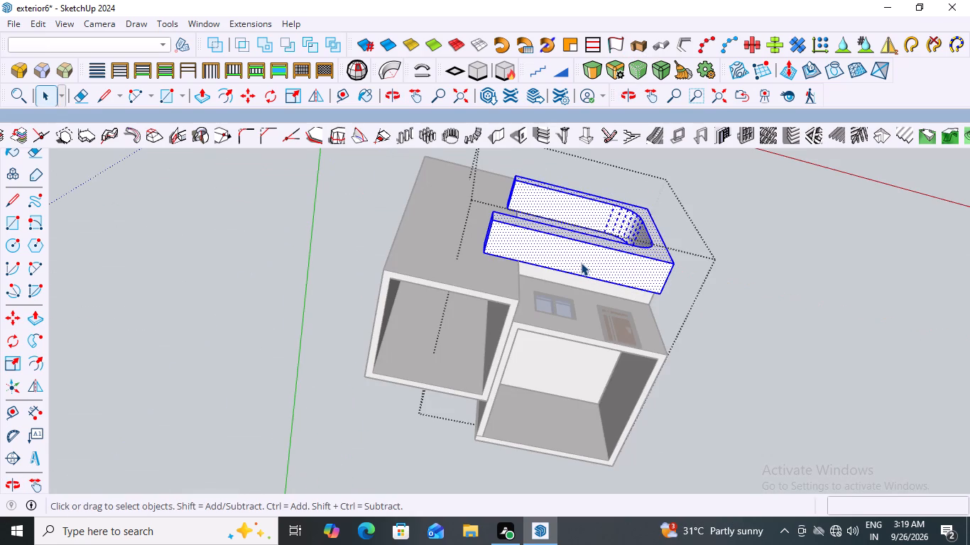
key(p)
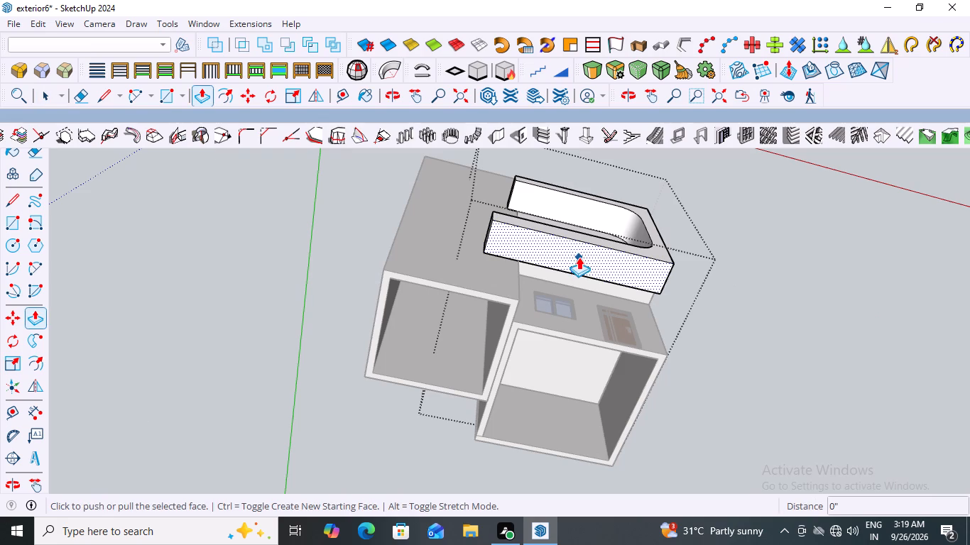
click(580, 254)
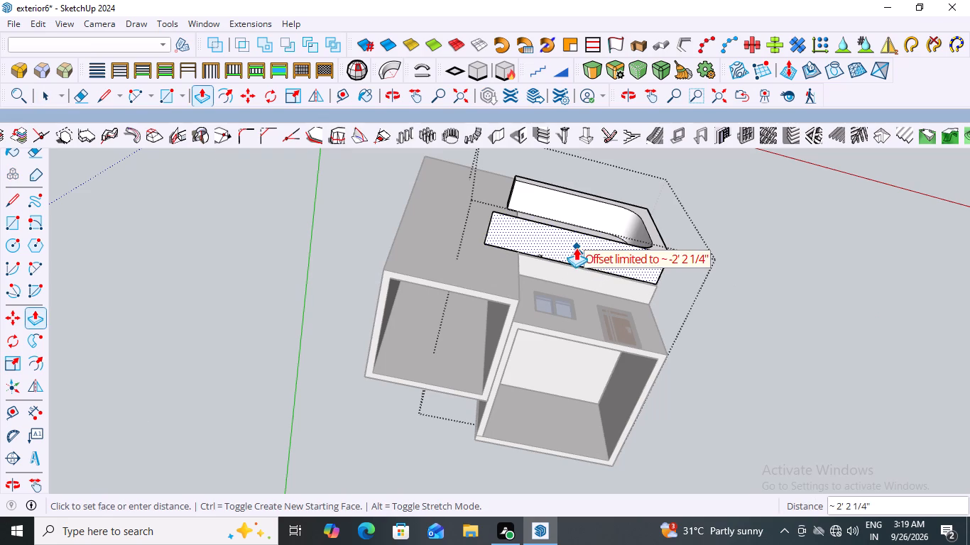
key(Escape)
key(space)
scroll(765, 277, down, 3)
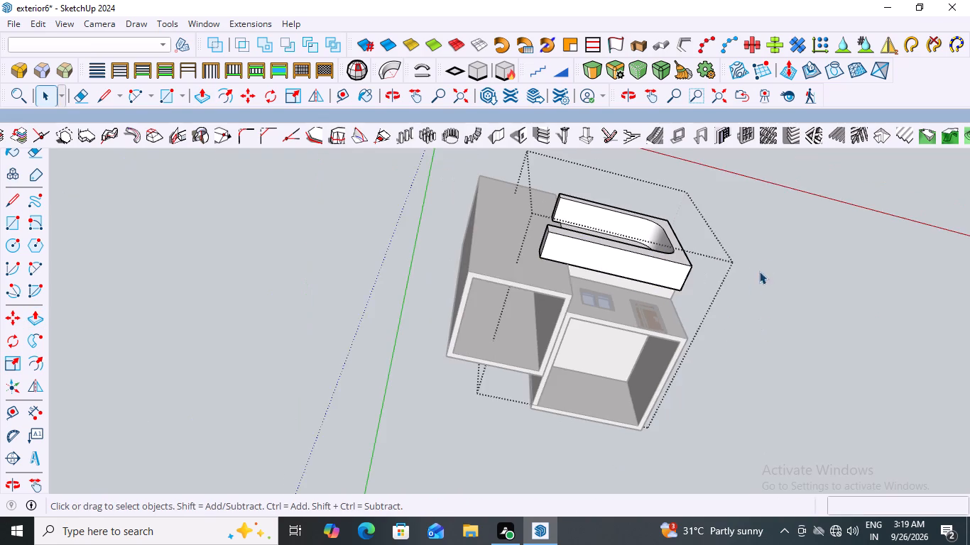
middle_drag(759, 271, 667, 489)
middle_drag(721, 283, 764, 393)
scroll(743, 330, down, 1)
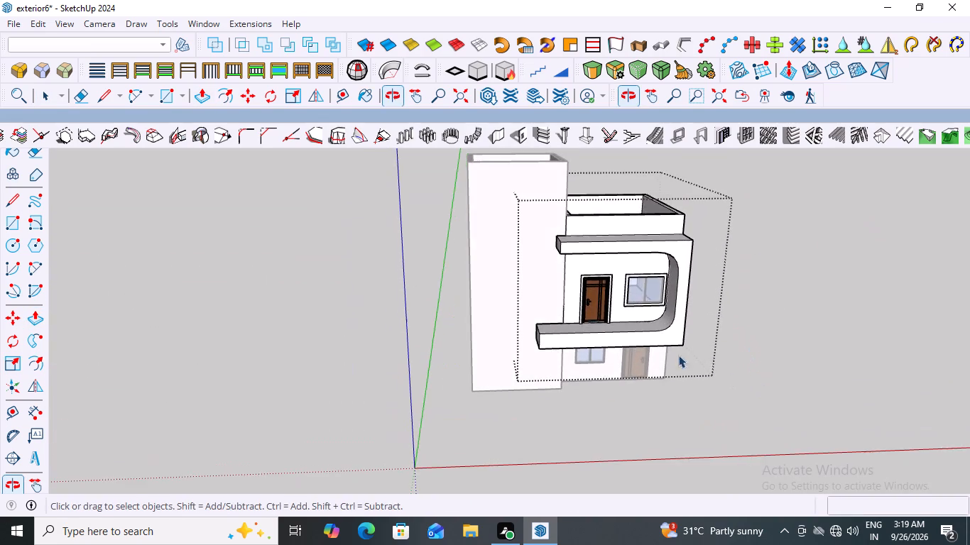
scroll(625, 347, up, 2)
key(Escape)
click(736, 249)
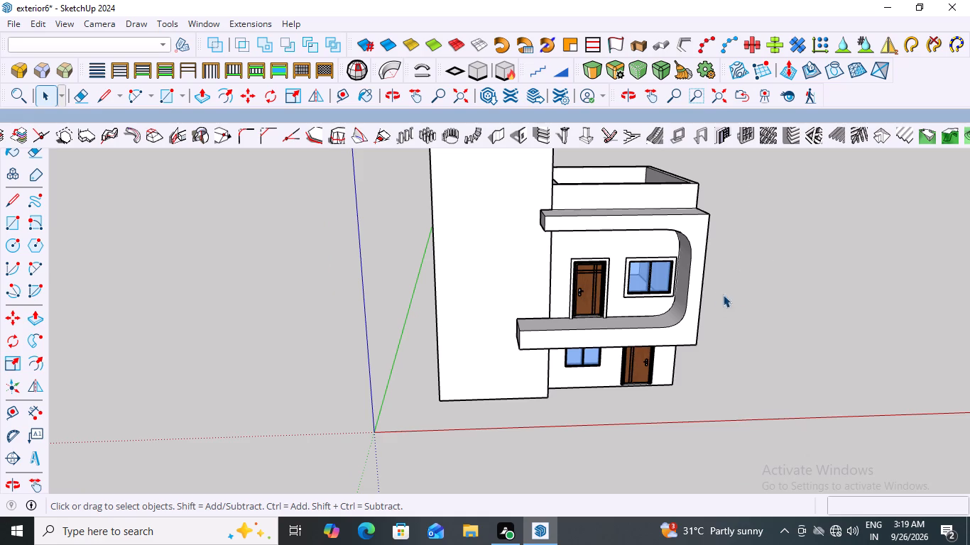
Examine how far the C-shaped element projects from the upper facade, from the side, below and front.
middle_drag(709, 292, 391, 241)
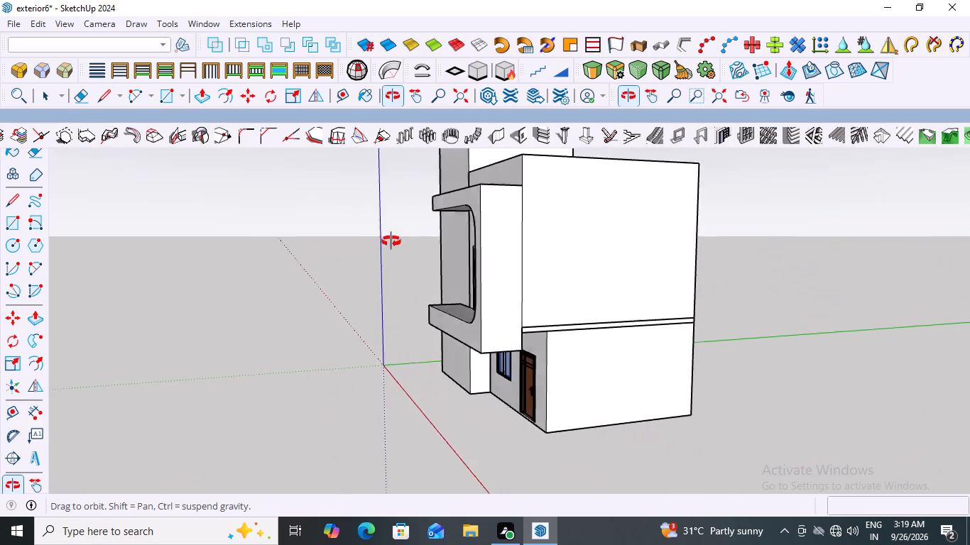
middle_drag(391, 241, 452, 236)
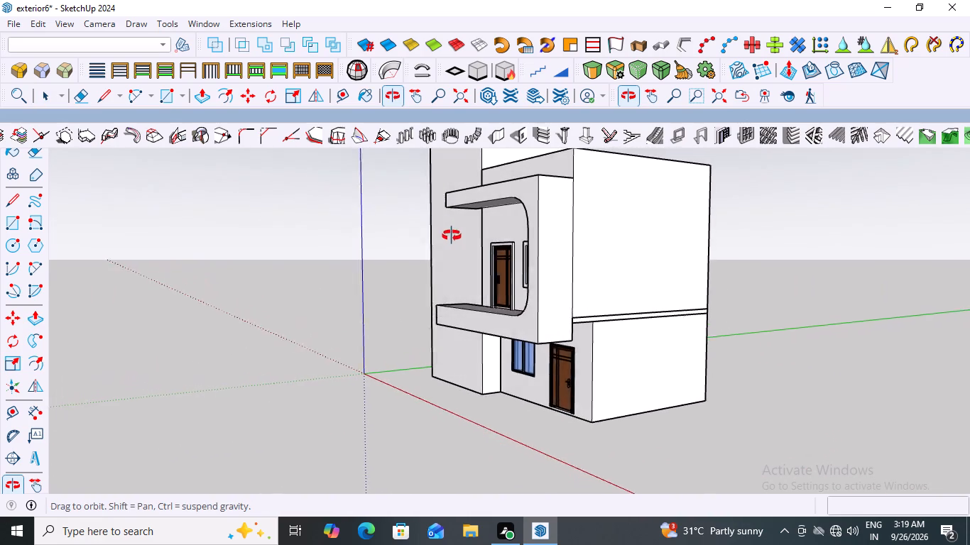
middle_drag(452, 236, 627, 277)
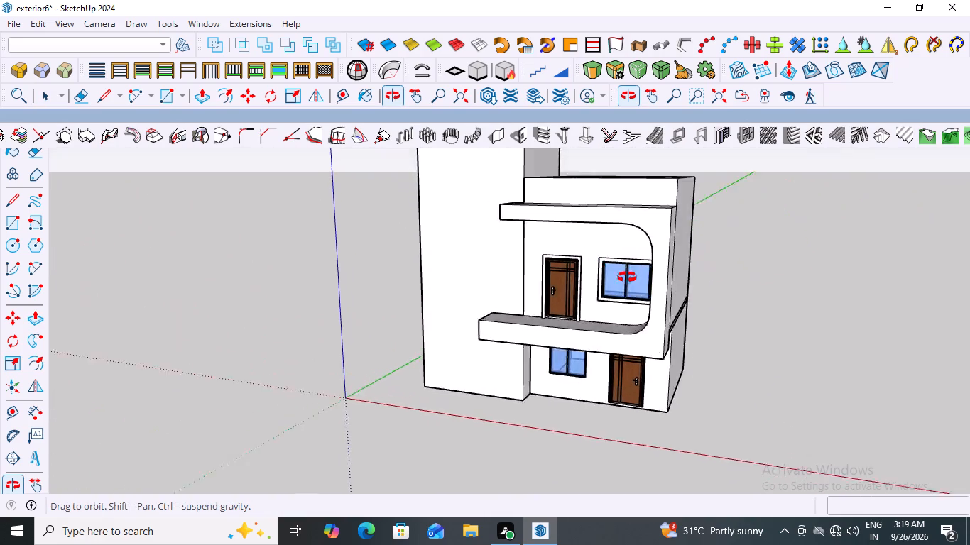
middle_drag(627, 277, 332, 249)
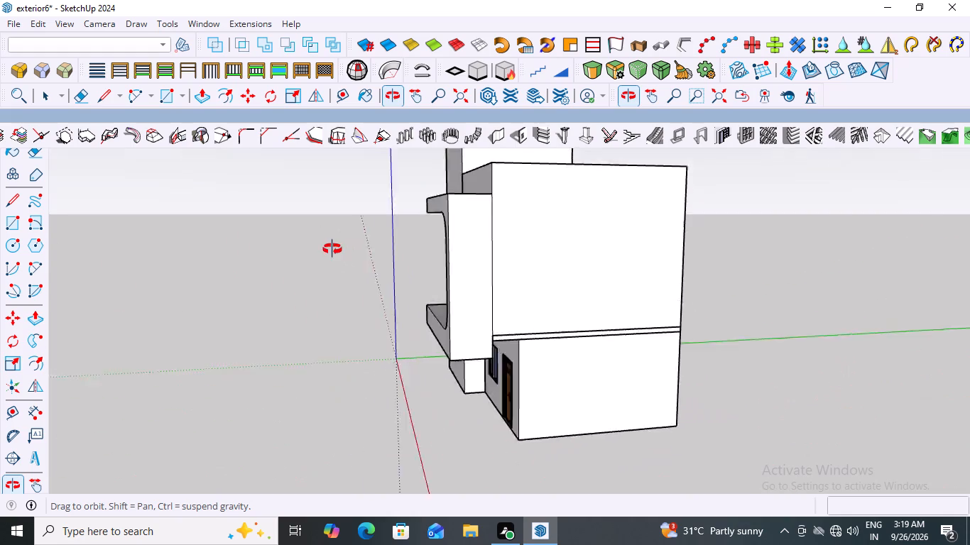
middle_drag(332, 249, 395, 189)
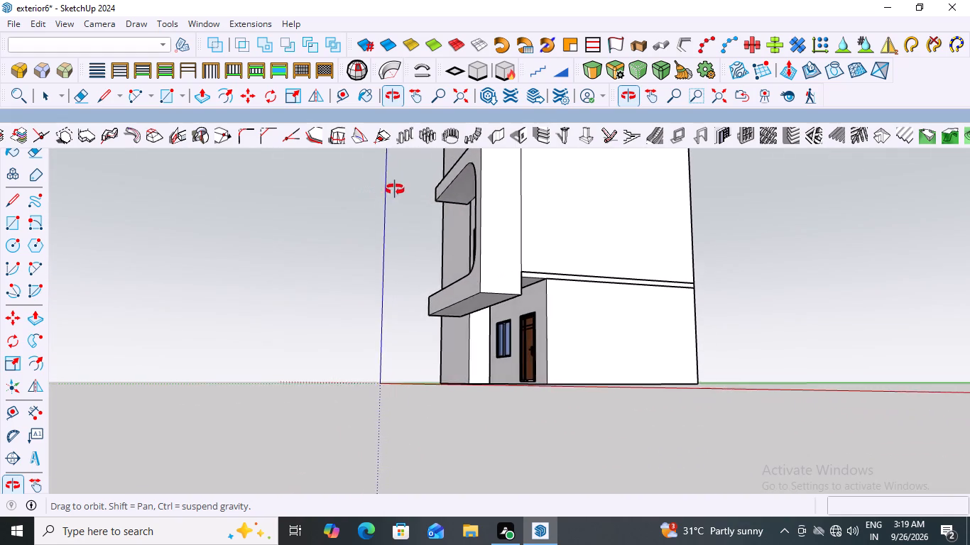
middle_drag(395, 189, 614, 233)
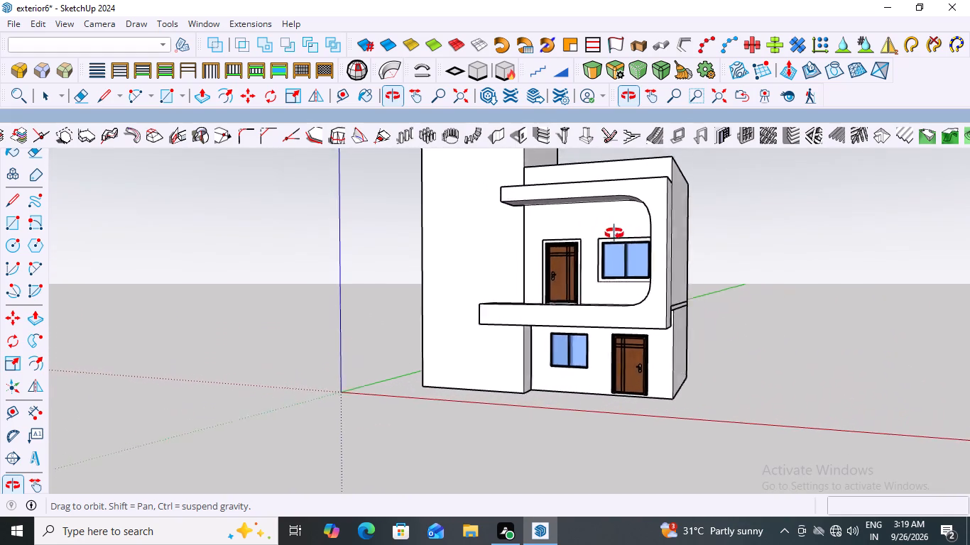
middle_drag(614, 233, 692, 263)
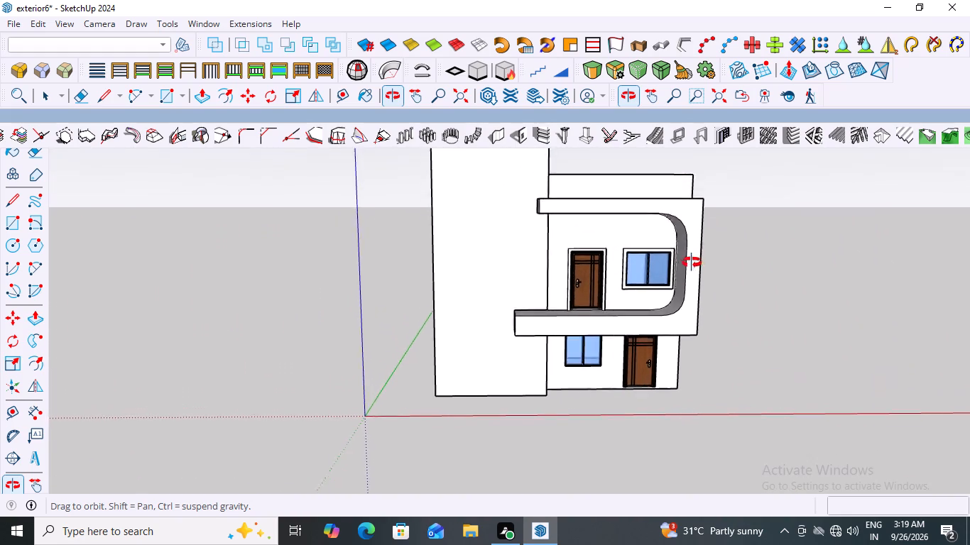
middle_drag(692, 263, 459, 270)
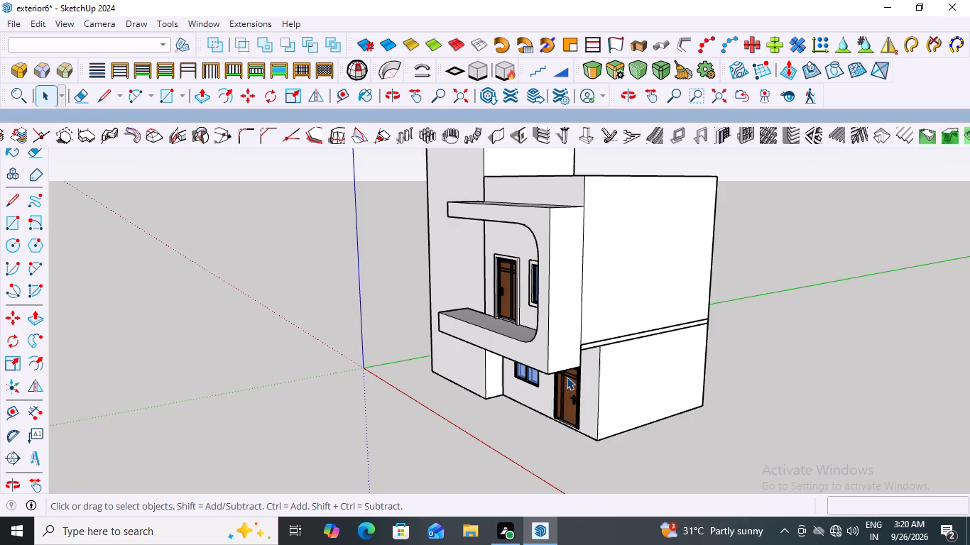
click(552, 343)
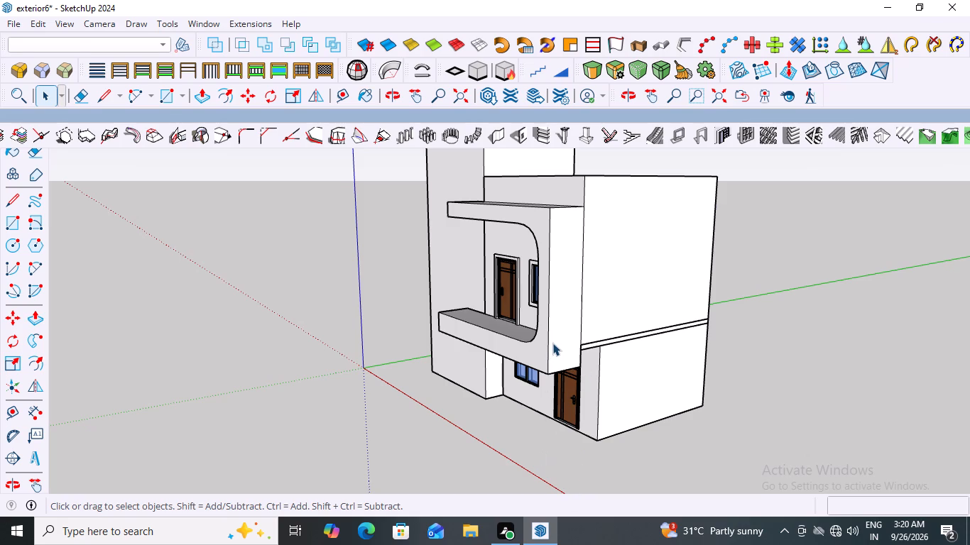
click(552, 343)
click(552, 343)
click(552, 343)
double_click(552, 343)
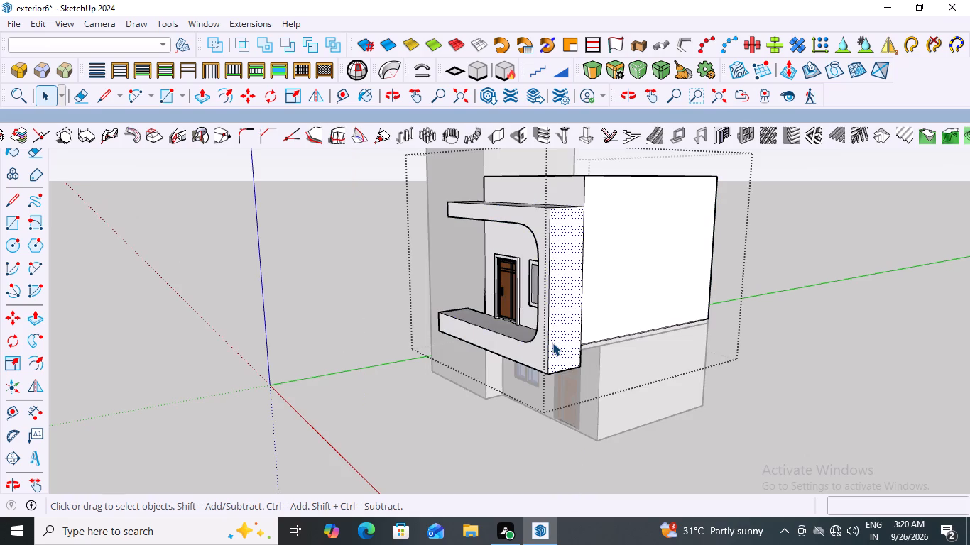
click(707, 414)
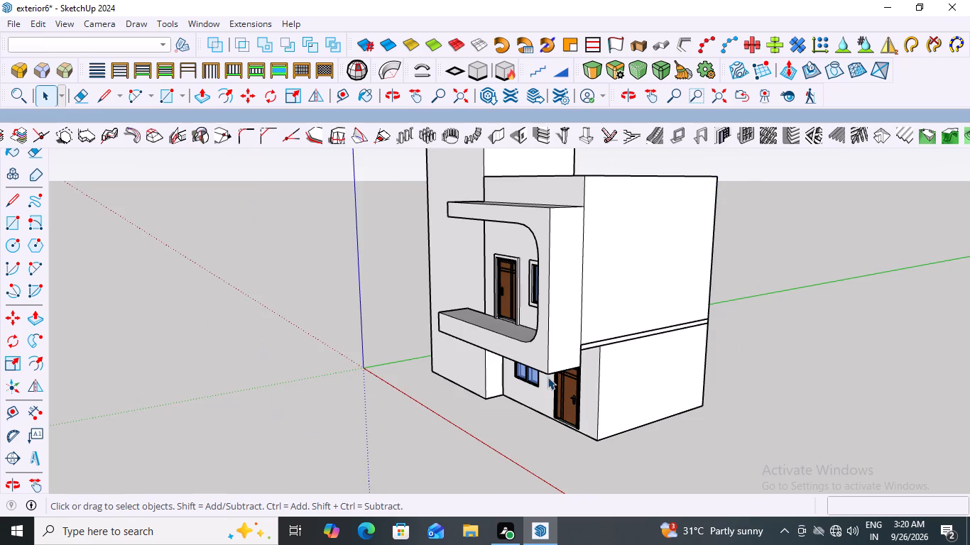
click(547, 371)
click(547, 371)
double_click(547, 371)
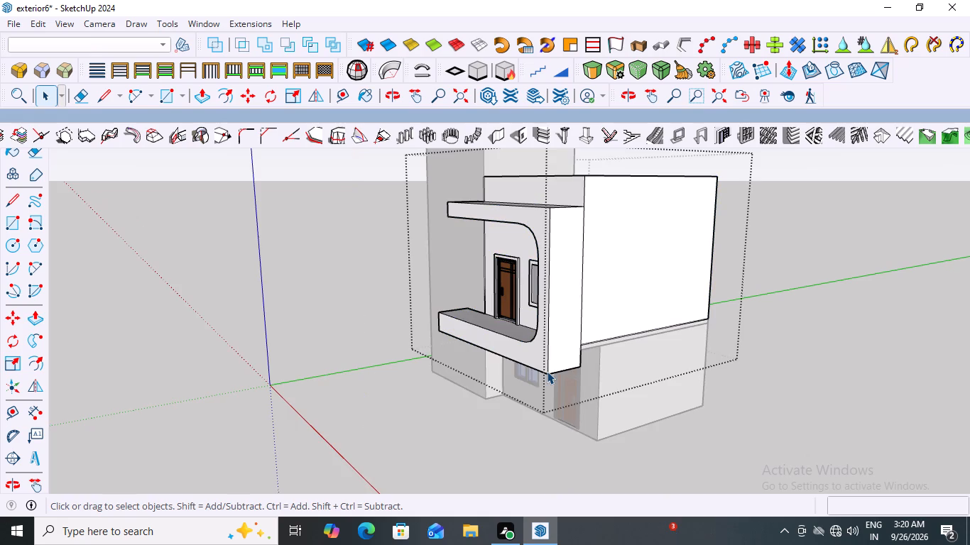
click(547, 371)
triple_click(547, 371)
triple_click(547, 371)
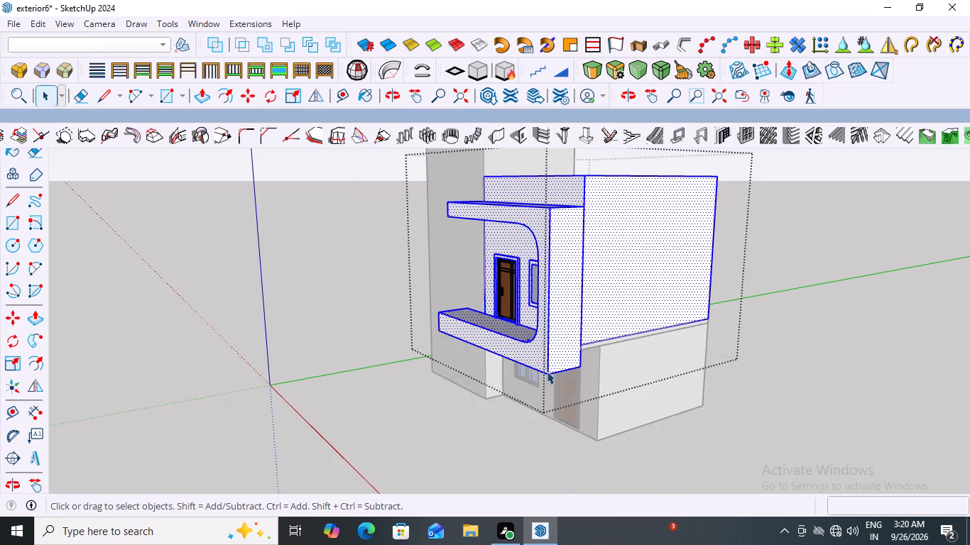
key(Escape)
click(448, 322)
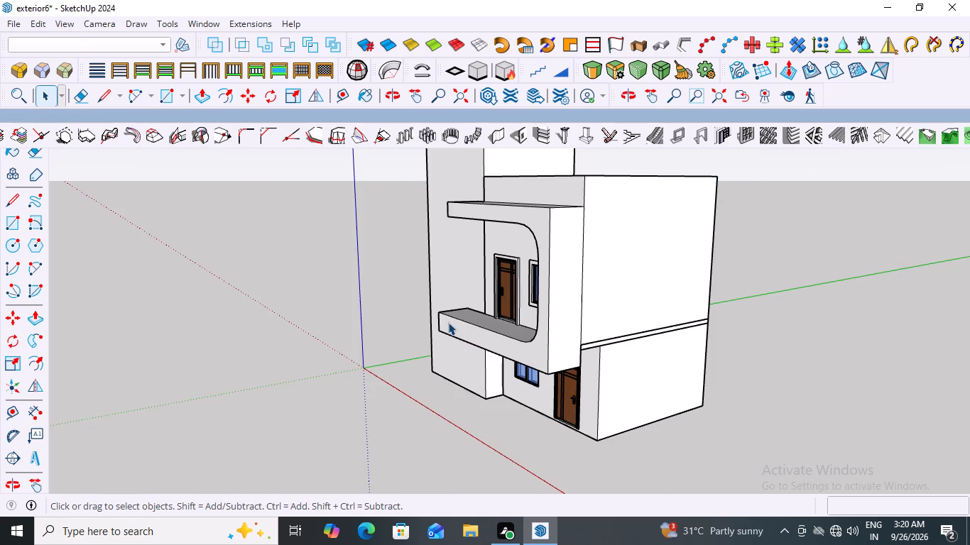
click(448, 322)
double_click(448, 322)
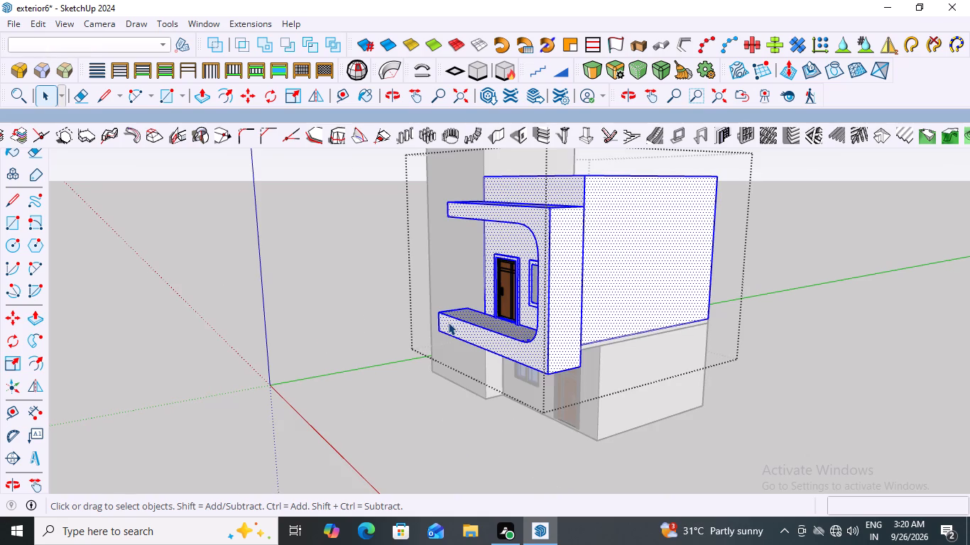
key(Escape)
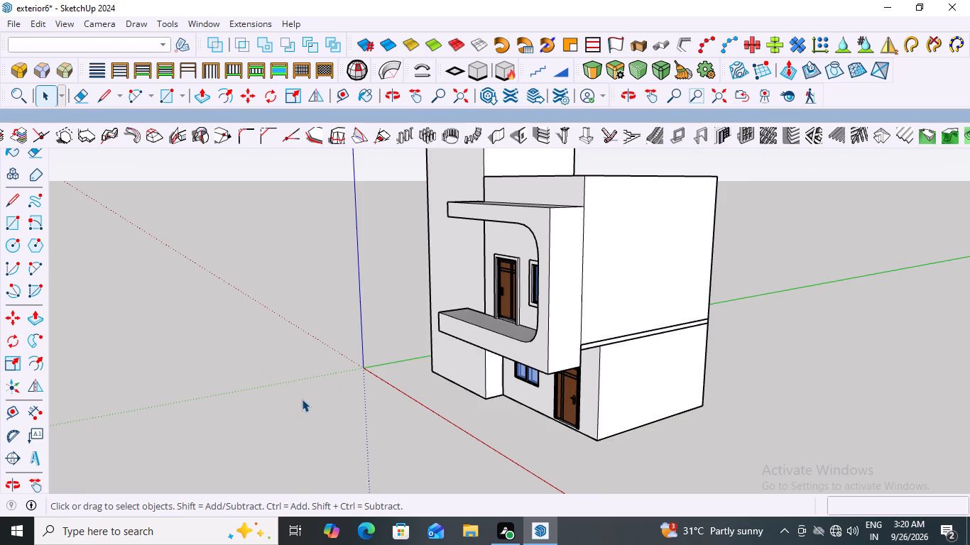
Examine the whole house with the C-shaped element from below, the side, above and the front.
scroll(435, 356, down, 4)
middle_drag(511, 385, 537, 387)
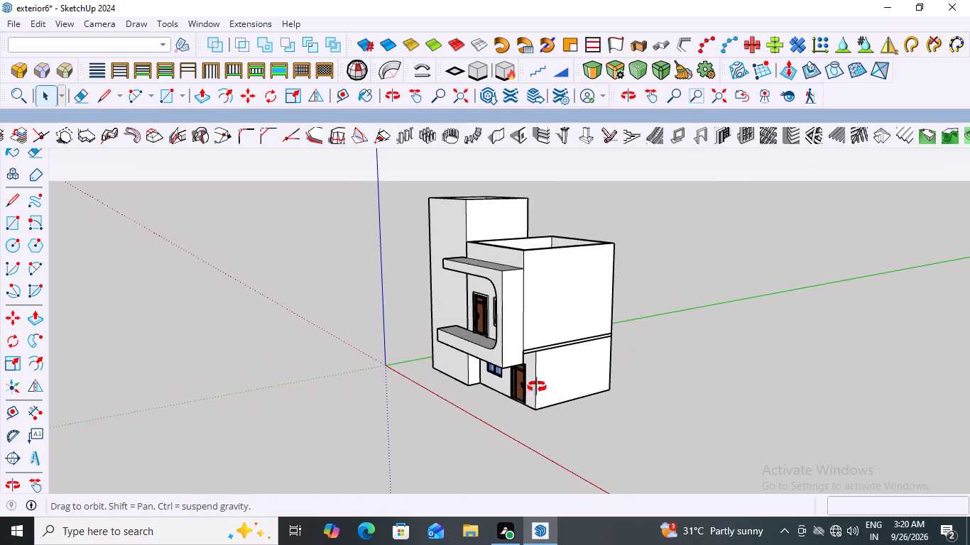
middle_drag(537, 387, 729, 226)
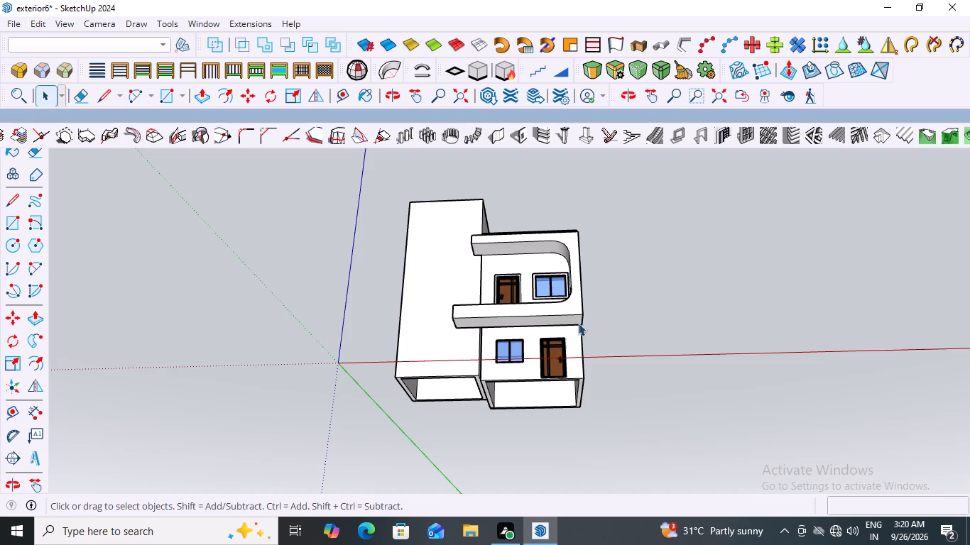
middle_drag(567, 329, 188, 270)
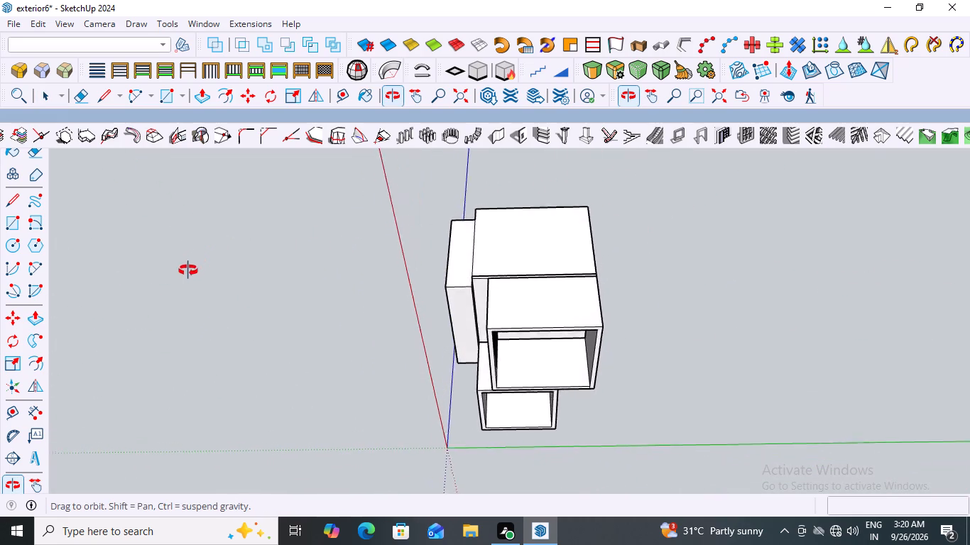
middle_drag(188, 270, 219, 367)
middle_drag(227, 372, 190, 365)
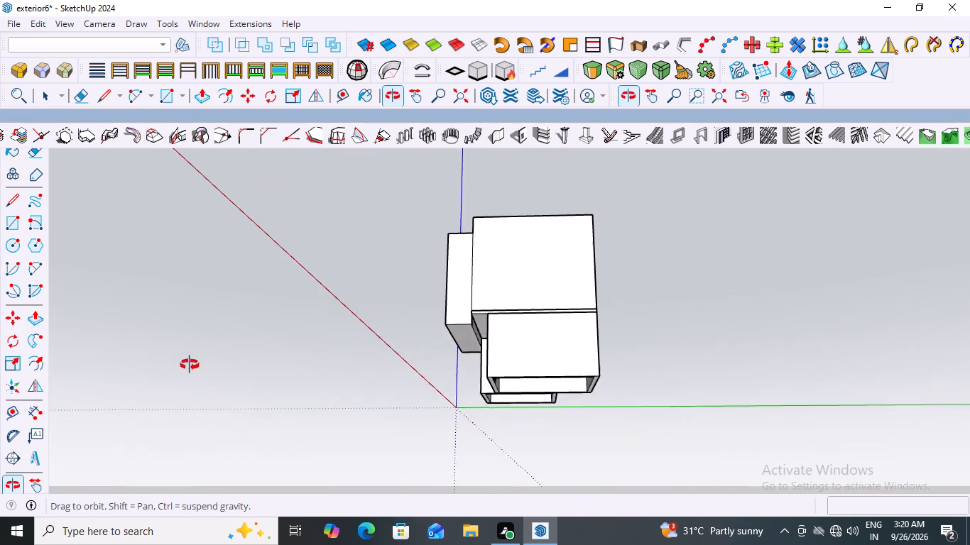
middle_drag(190, 365, 198, 373)
scroll(475, 328, up, 2)
scroll(359, 324, down, 3)
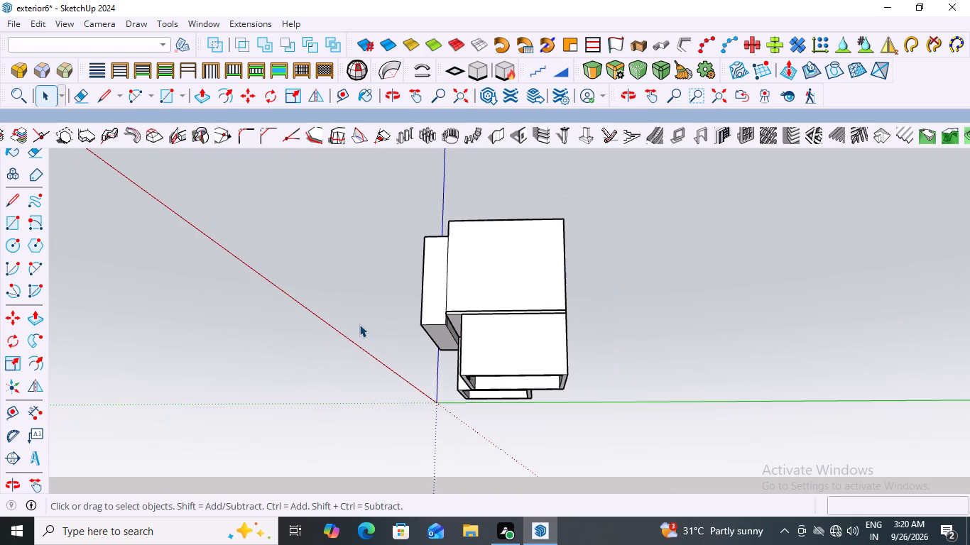
middle_drag(367, 326, 376, 331)
middle_drag(391, 340, 793, 394)
scroll(583, 317, down, 2)
middle_drag(552, 326, 533, 424)
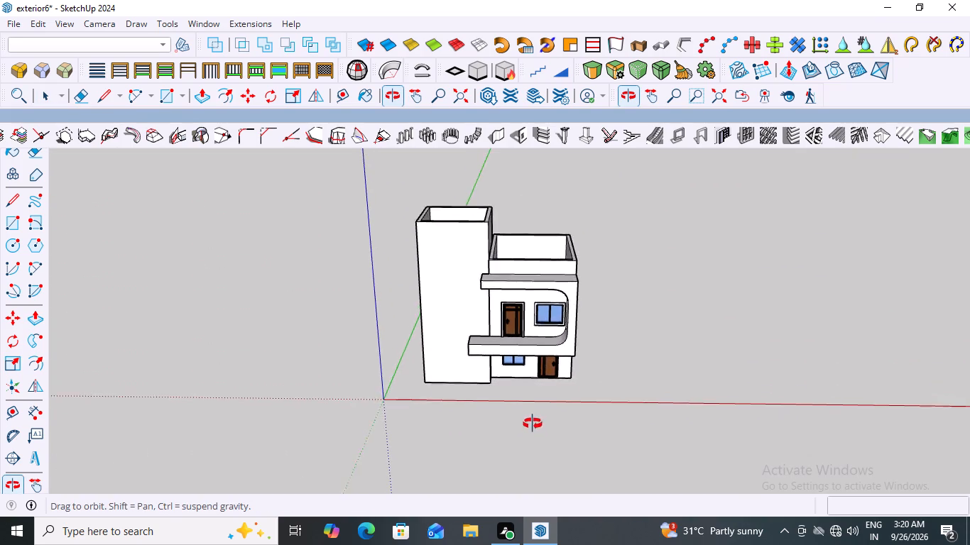
middle_drag(533, 424, 587, 339)
middle_drag(587, 334, 557, 347)
middle_click(578, 345)
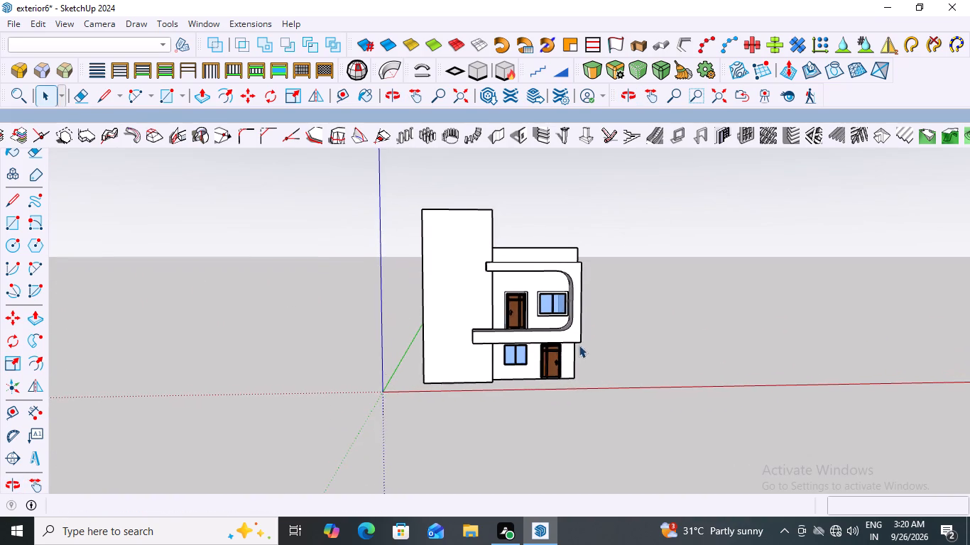
scroll(551, 333, up, 8)
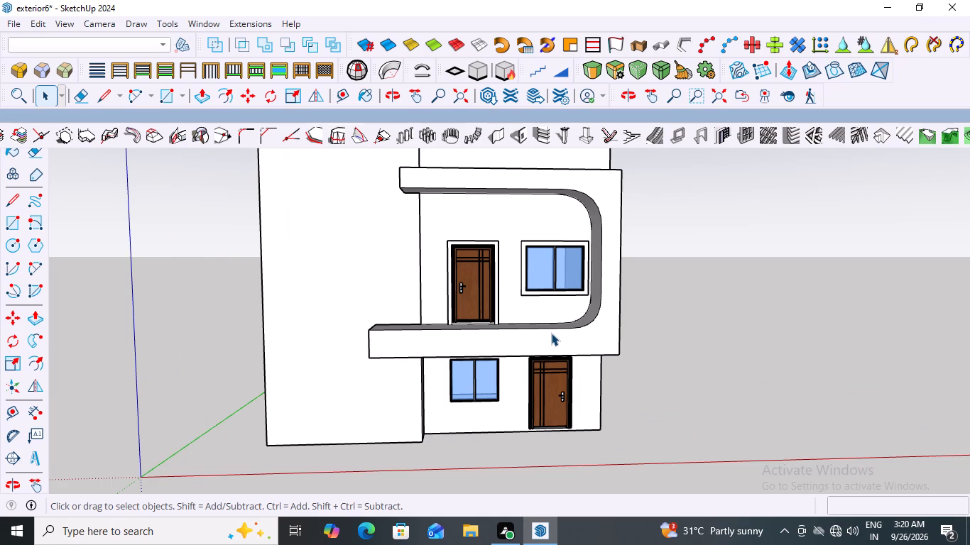
scroll(548, 334, down, 3)
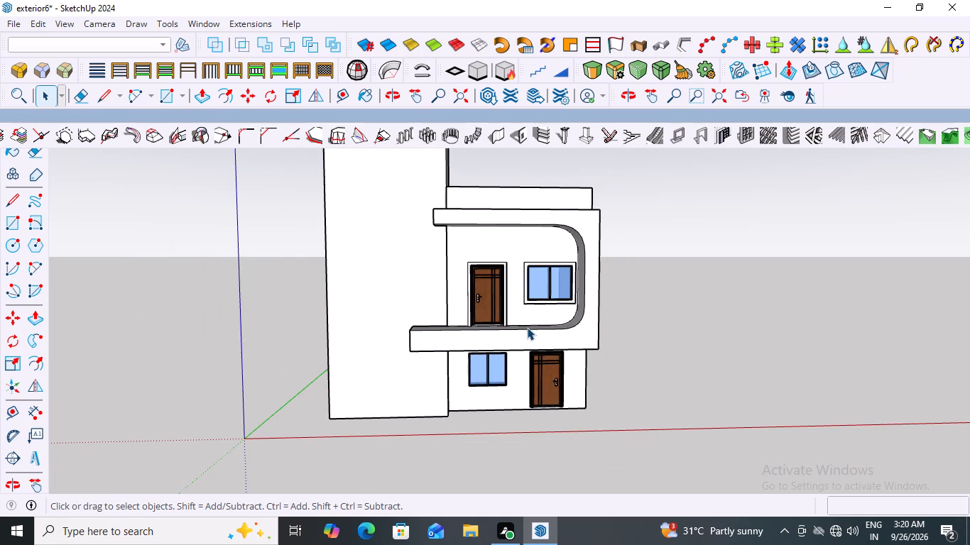
scroll(454, 334, down, 5)
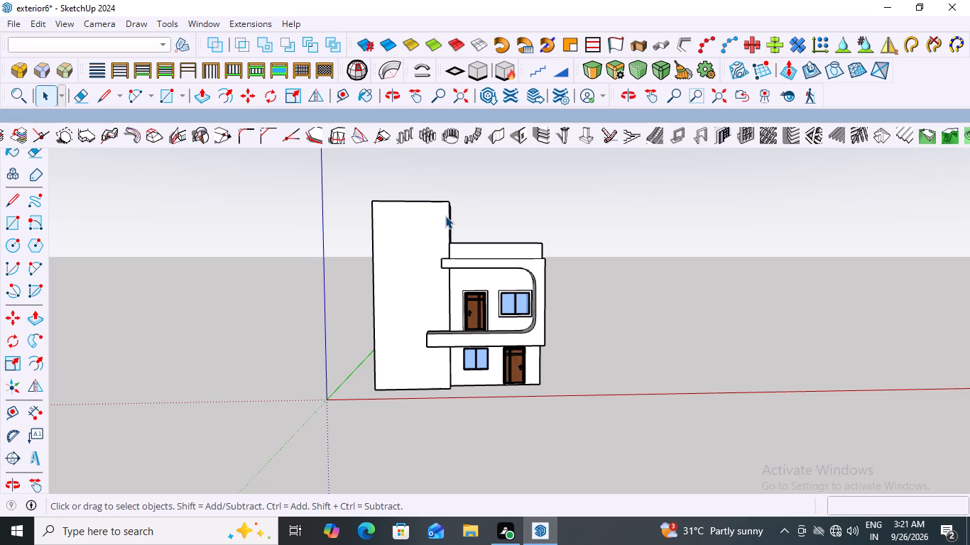
Shorten the free end of the C-shaped element's lower arm by about 1' 9" with Push/Pull.
middle_drag(387, 334, 557, 328)
scroll(468, 368, up, 3)
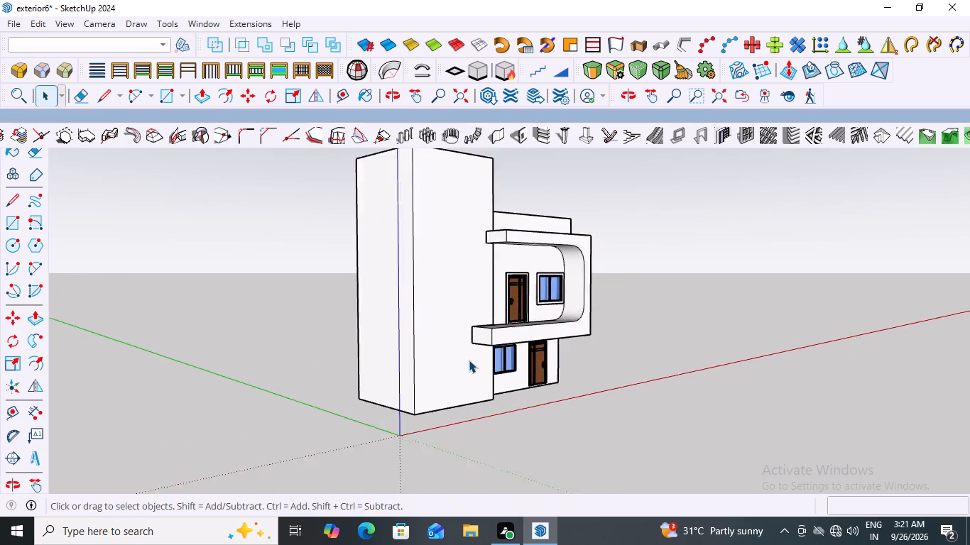
scroll(469, 360, up, 2)
triple_click(491, 325)
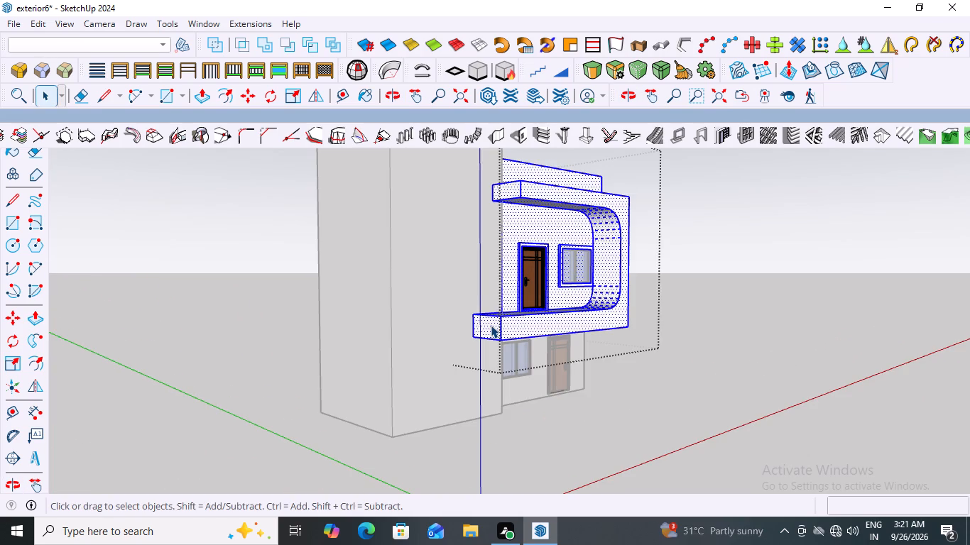
click(491, 325)
key(p)
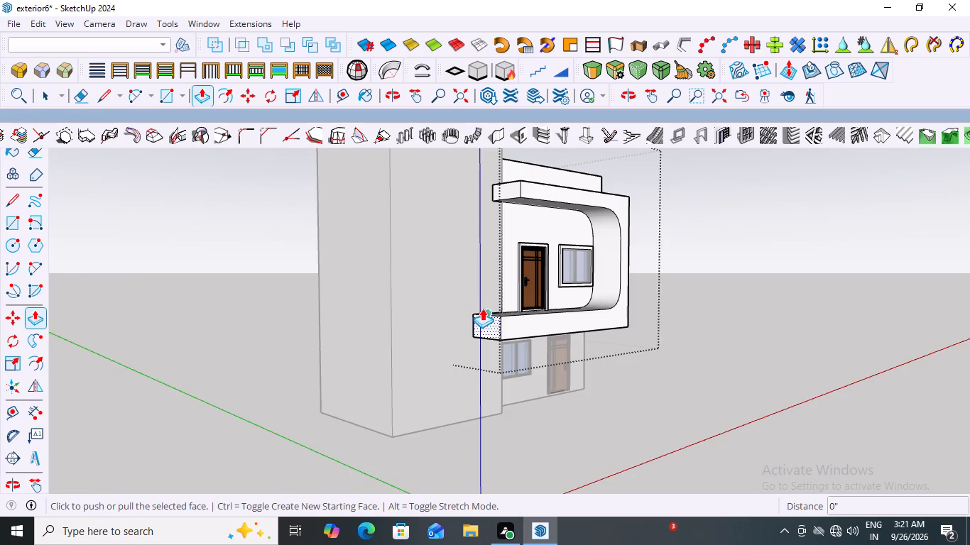
click(481, 314)
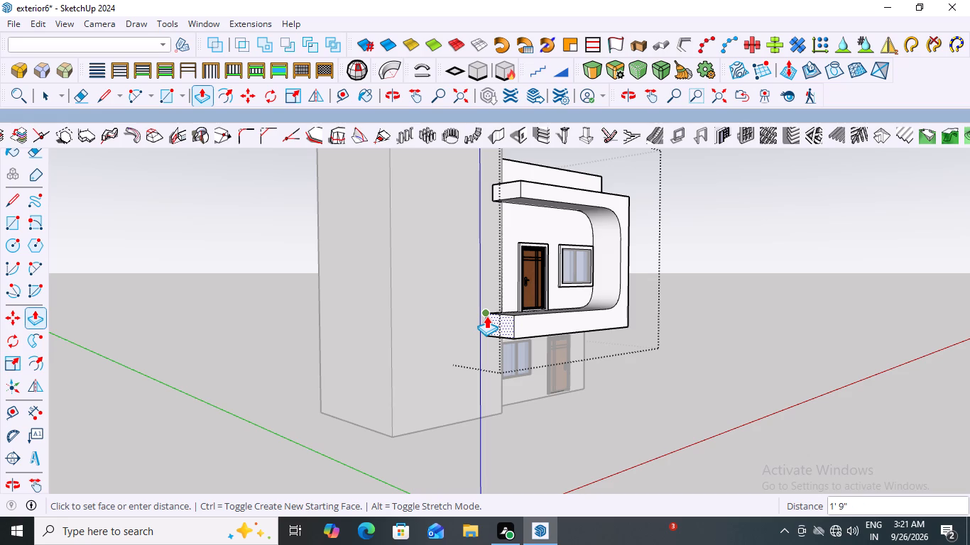
click(486, 316)
key(space)
click(543, 450)
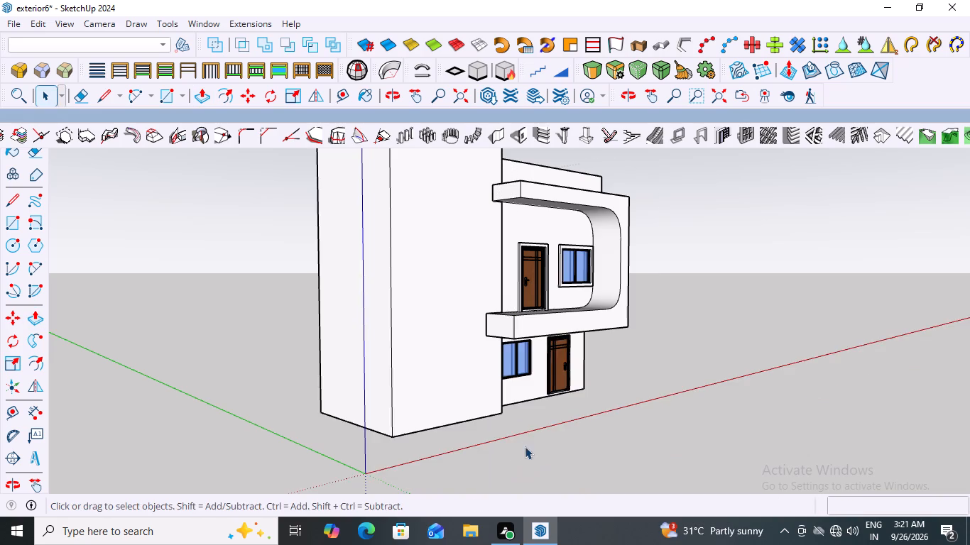
Examine how the shortened lower arm lines up with the upper arm from the front, above and below.
middle_drag(535, 429, 479, 436)
middle_drag(470, 436, 357, 448)
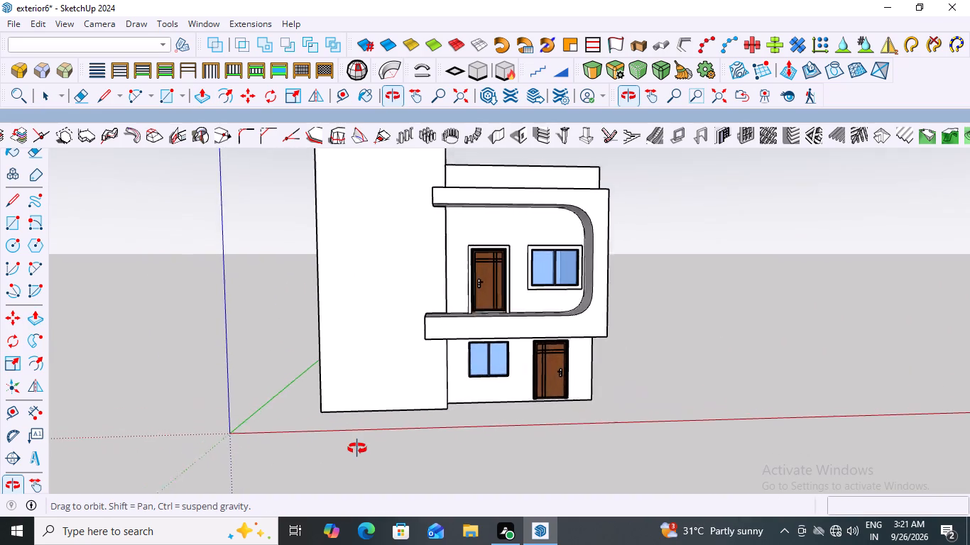
middle_drag(357, 448, 349, 465)
scroll(416, 373, up, 1)
middle_drag(415, 372, 489, 387)
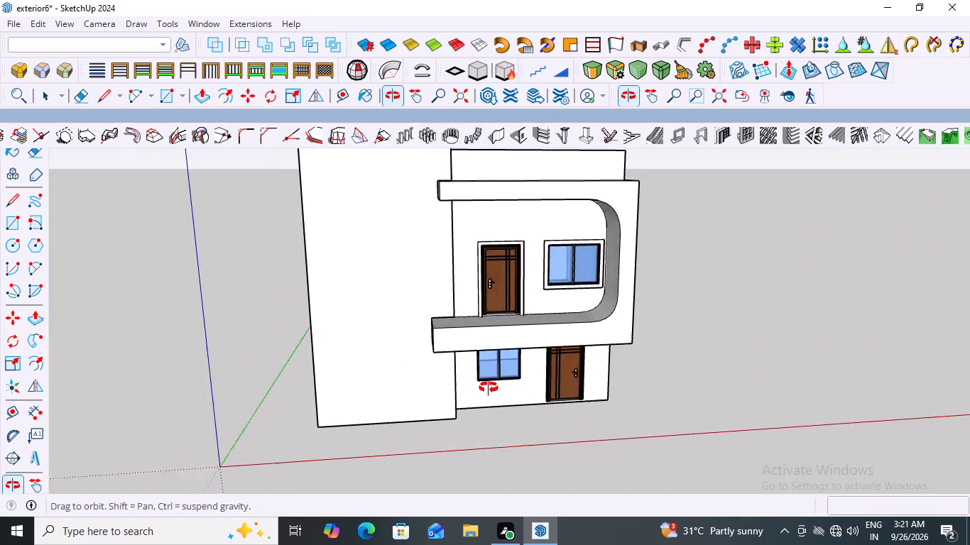
middle_drag(489, 387, 392, 381)
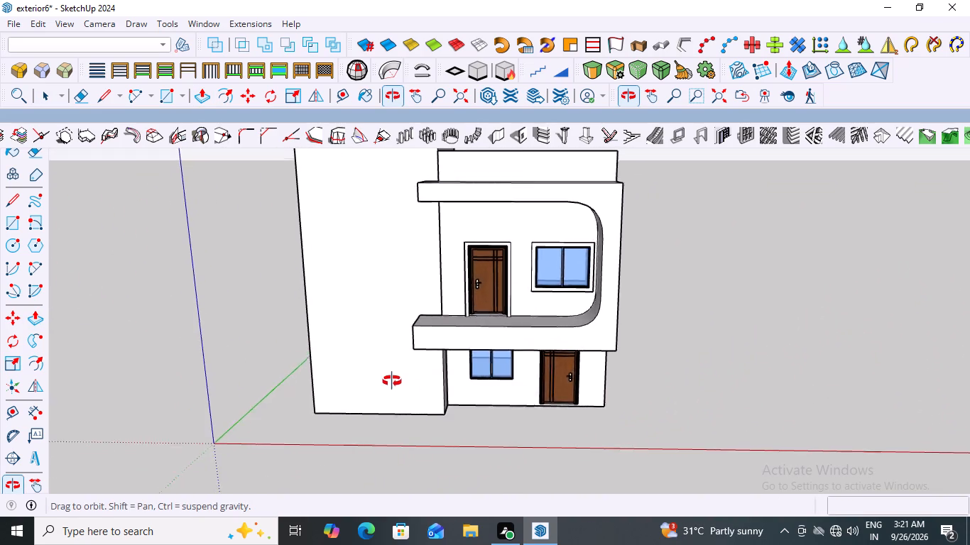
middle_drag(392, 381, 412, 292)
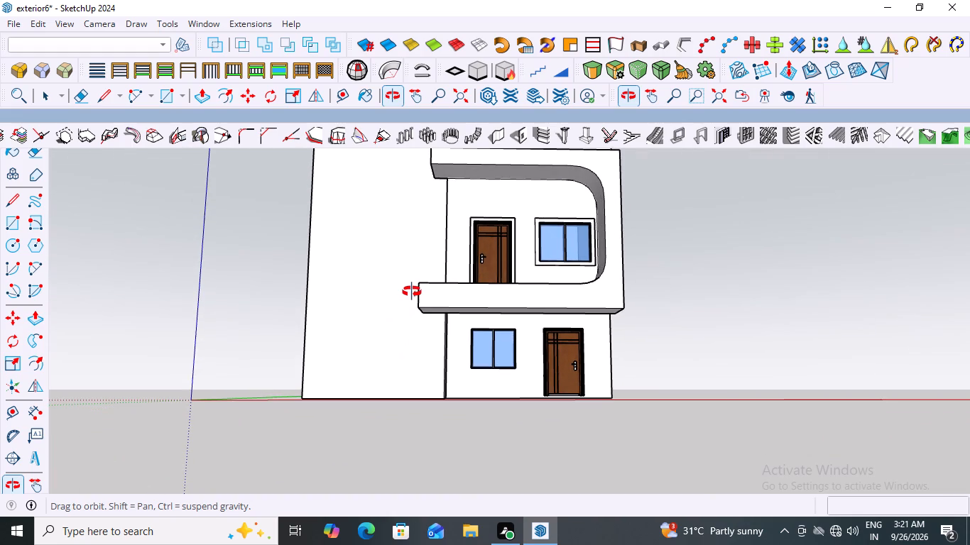
middle_drag(412, 292, 400, 454)
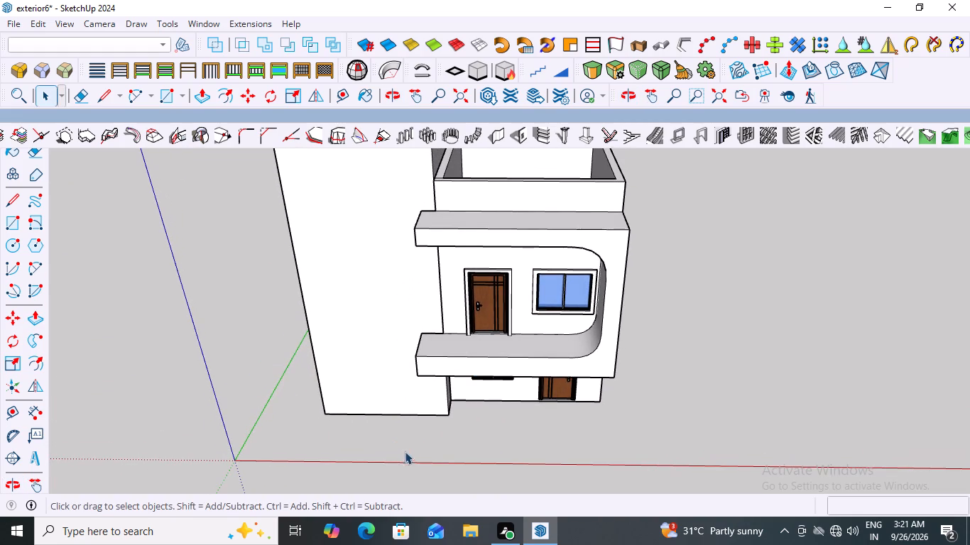
Round the front vertical edge at the upper arm's free end, using 6 segments.
middle_drag(440, 408, 570, 434)
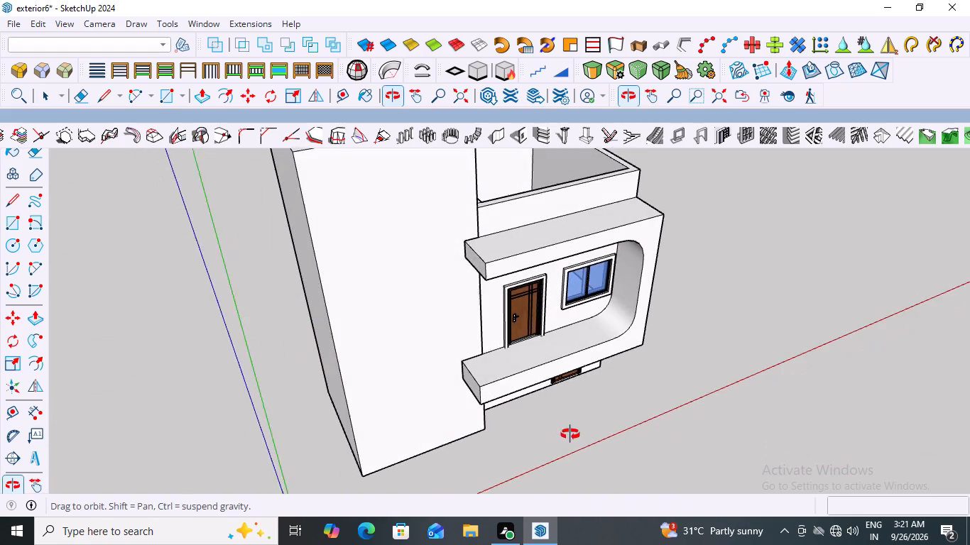
middle_drag(570, 434, 574, 434)
scroll(507, 278, up, 2)
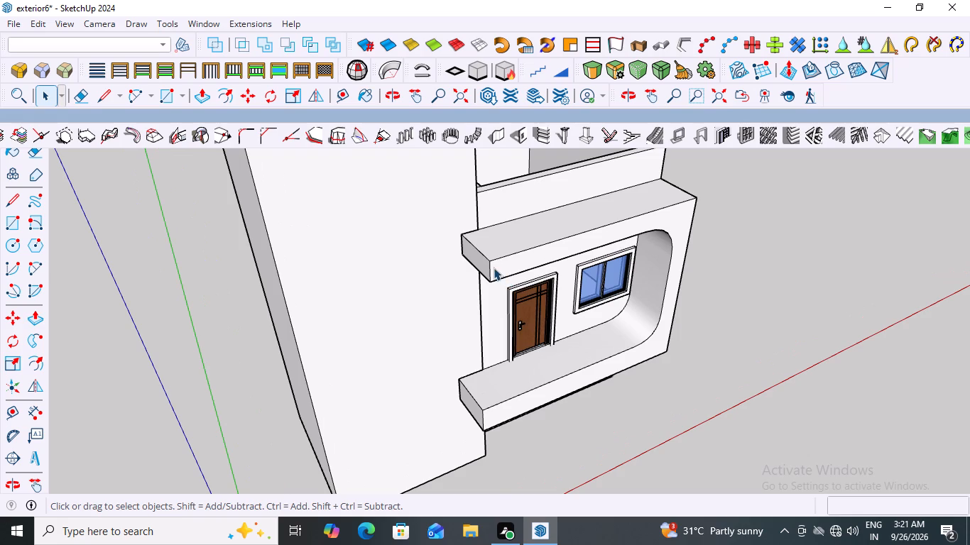
click(492, 268)
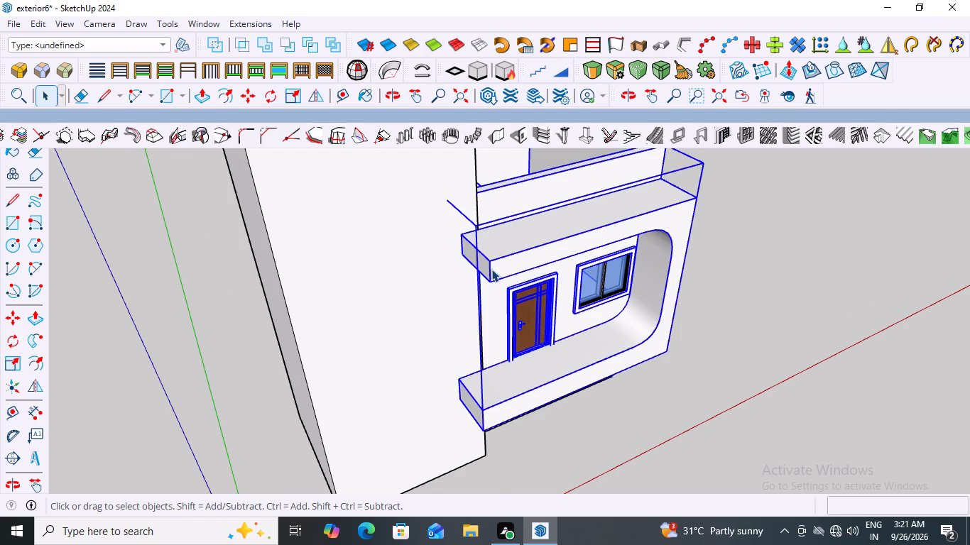
click(489, 269)
double_click(489, 269)
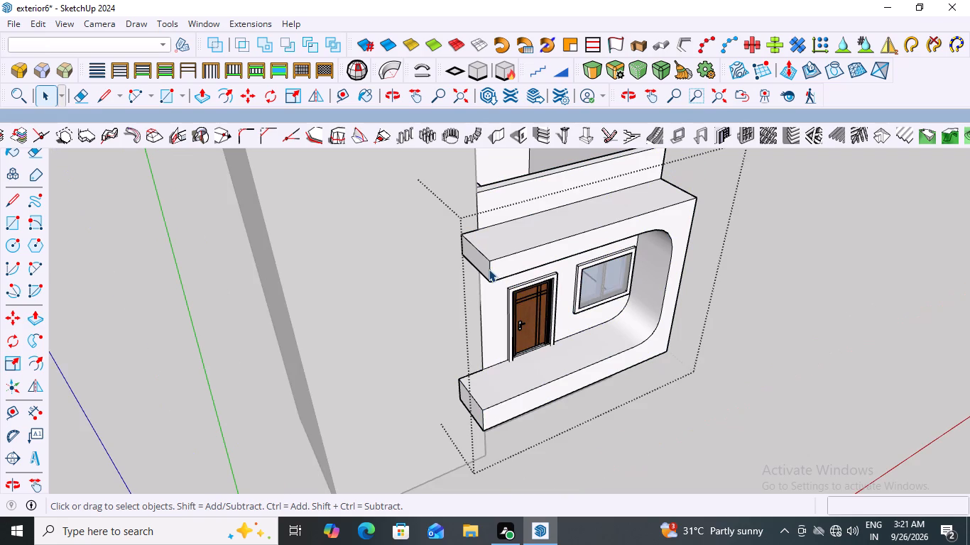
click(489, 270)
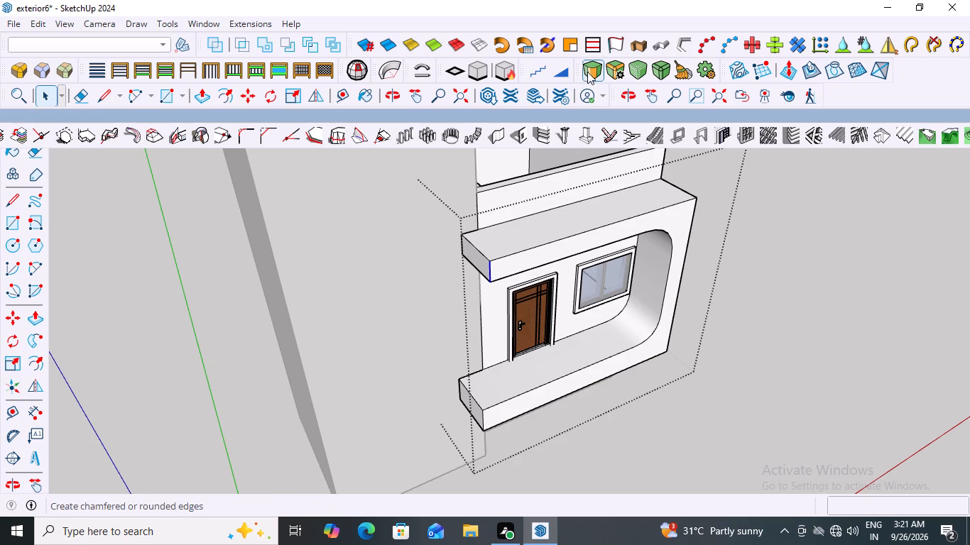
click(588, 72)
click(488, 268)
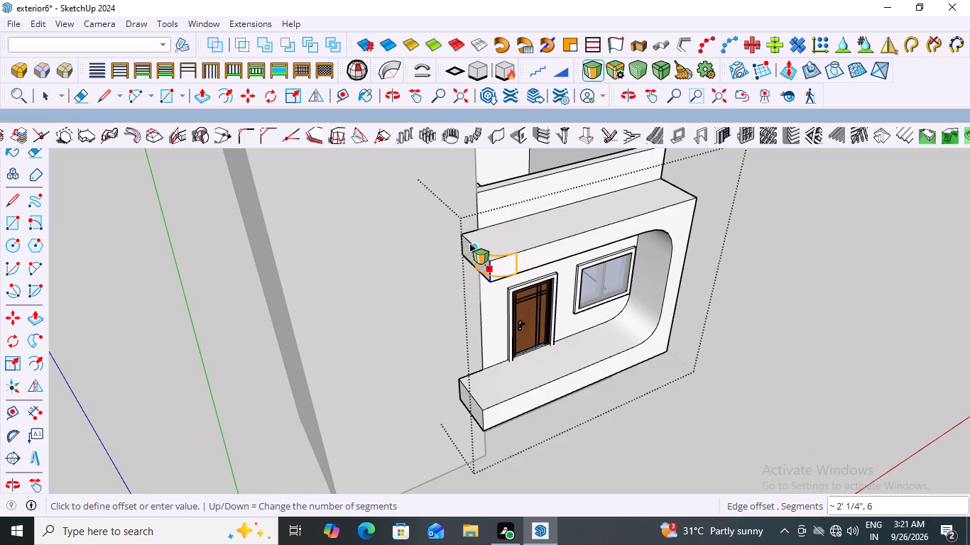
scroll(475, 241, up, 6)
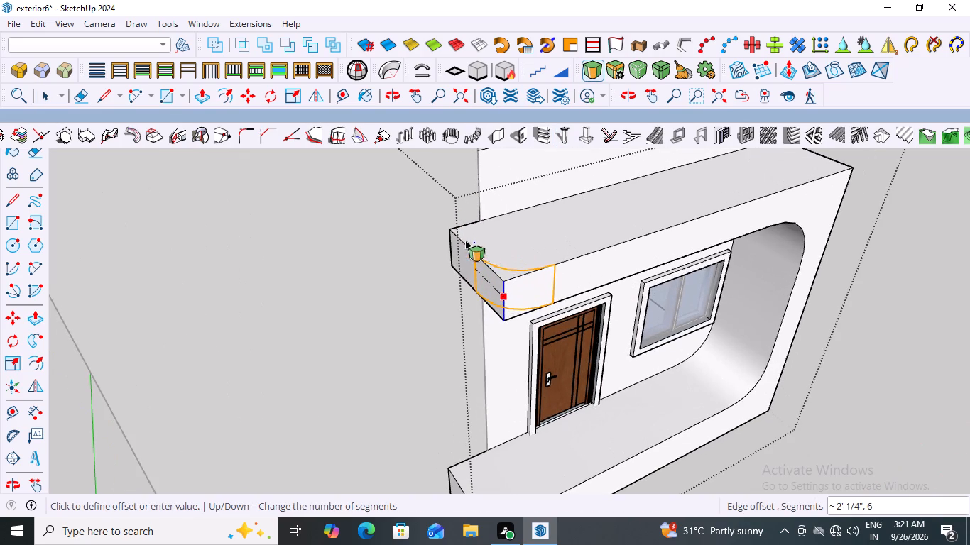
click(461, 238)
scroll(362, 284, down, 9)
key(Escape)
key(space)
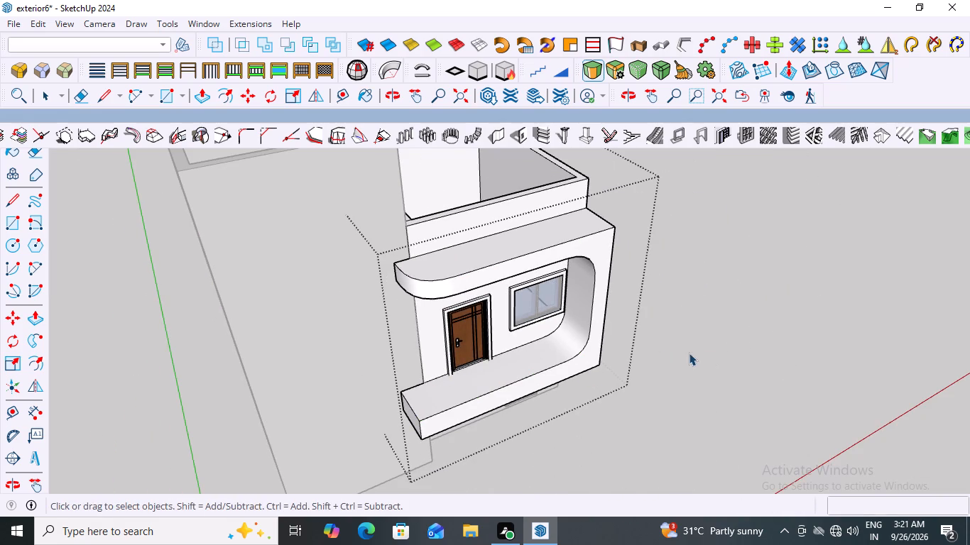
click(689, 353)
Examine the C-shaped element's rounded upper arm and square lower arm from the side, below, front and above.
middle_drag(565, 363, 444, 324)
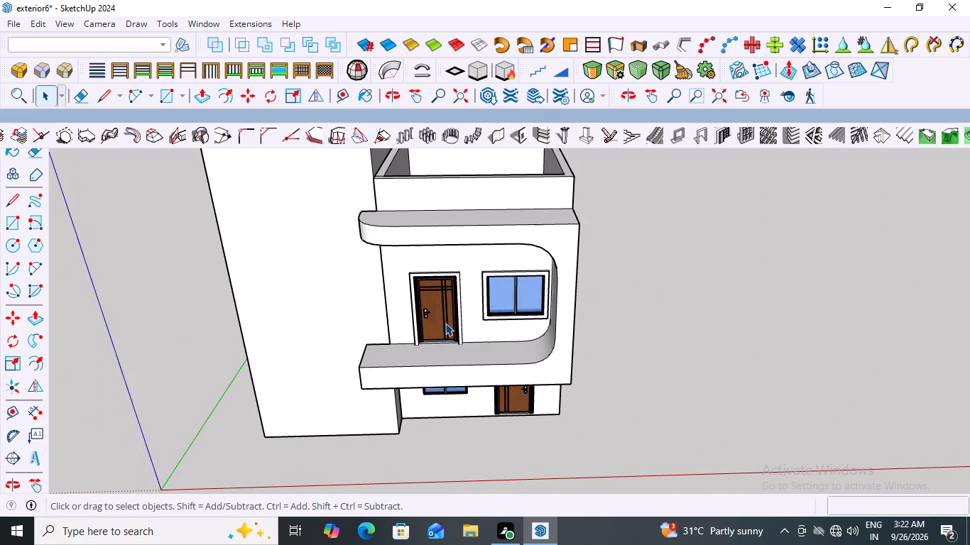
scroll(441, 292, down, 3)
middle_drag(419, 294, 732, 238)
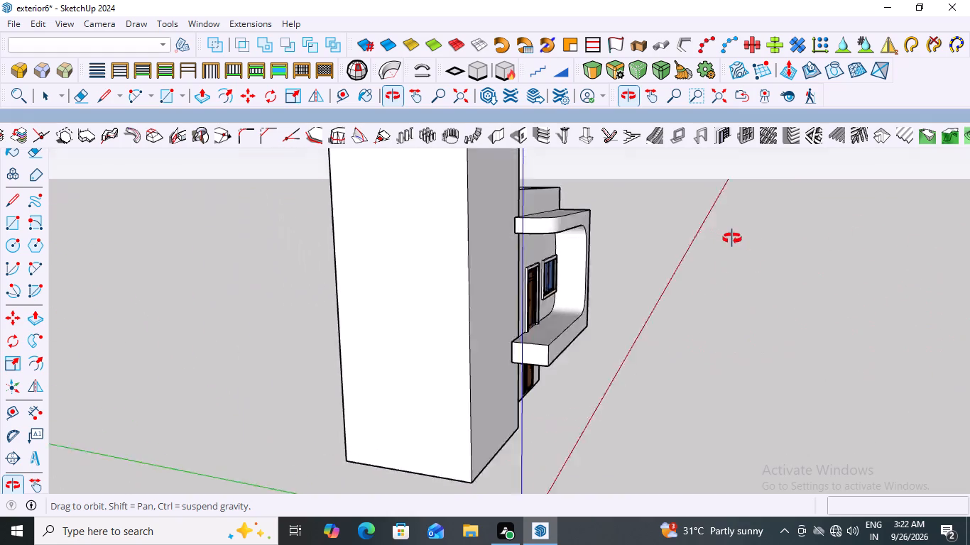
middle_drag(732, 238, 540, 149)
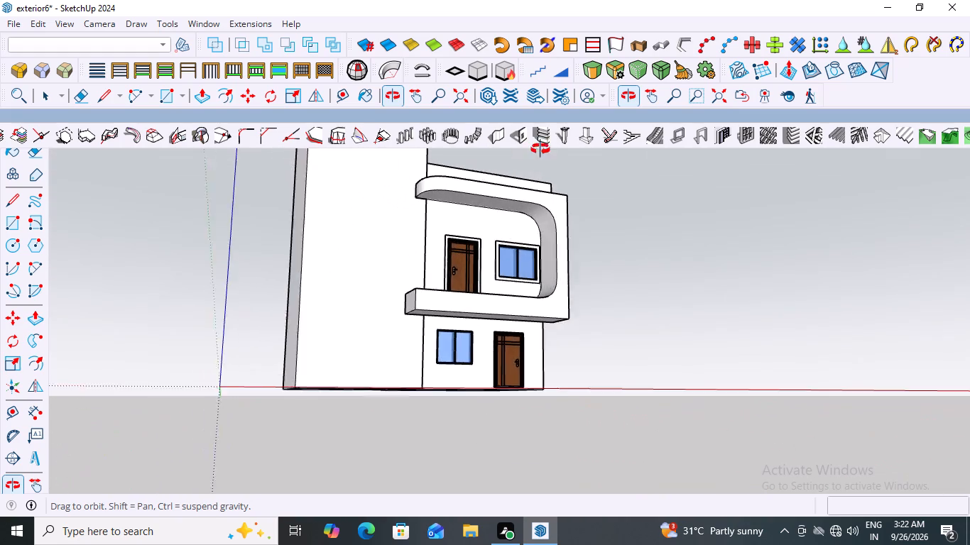
middle_drag(540, 149, 404, 241)
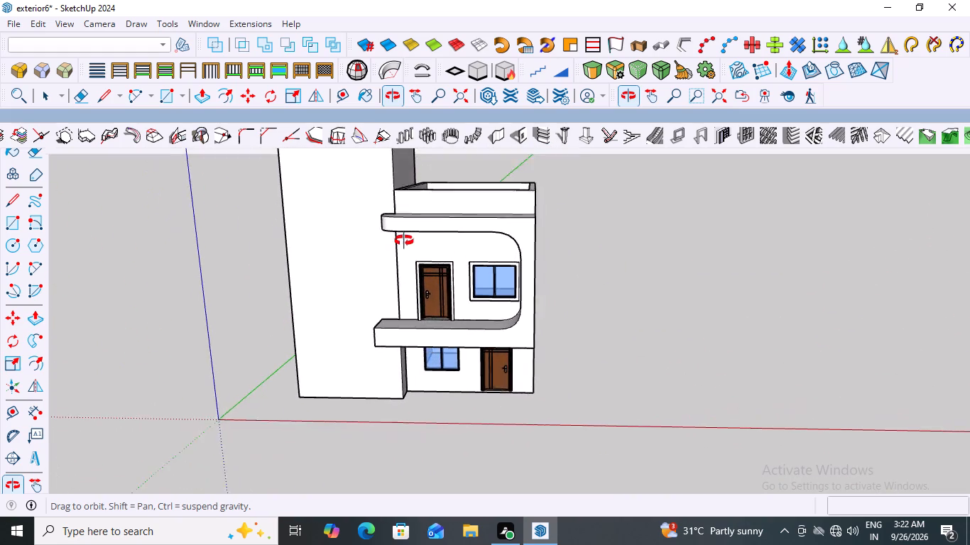
middle_drag(404, 241, 446, 241)
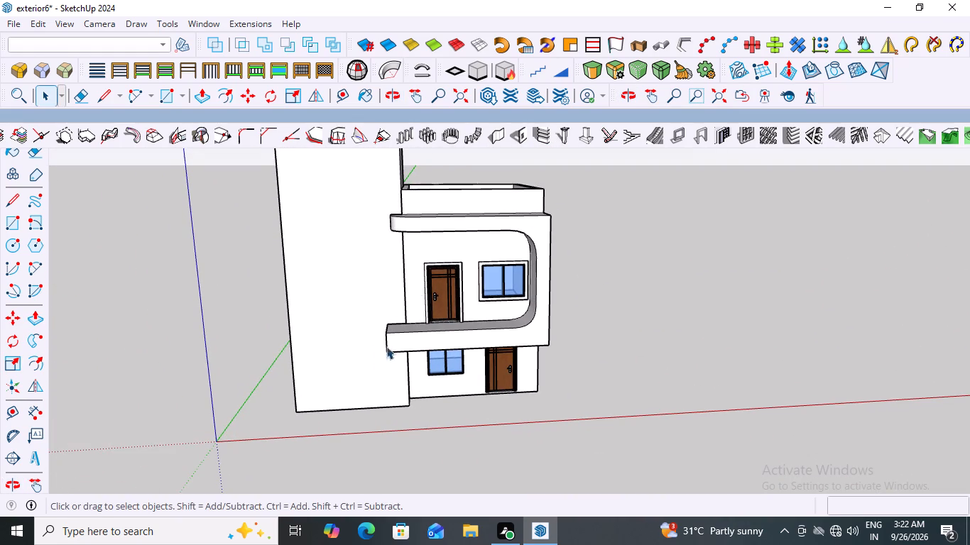
middle_drag(386, 346, 408, 372)
scroll(377, 359, up, 1)
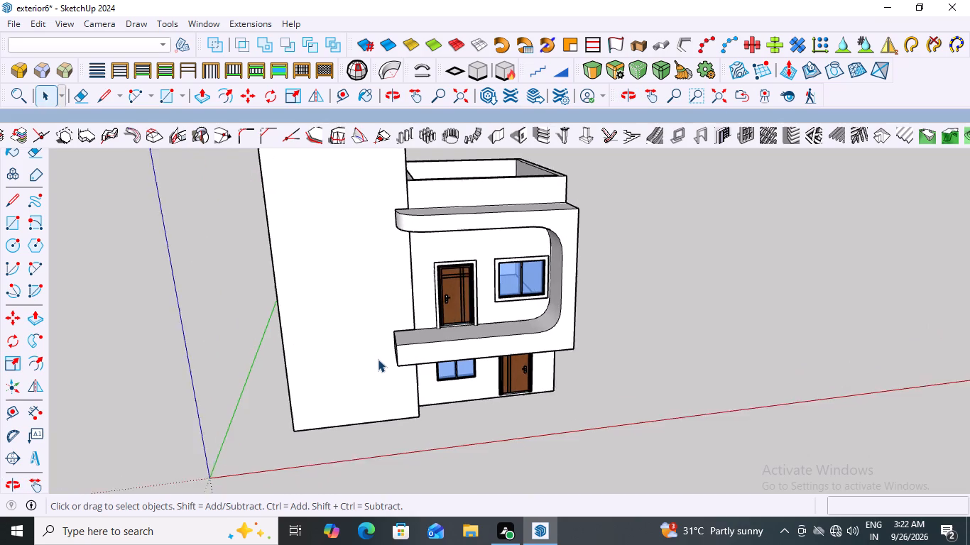
scroll(378, 359, up, 3)
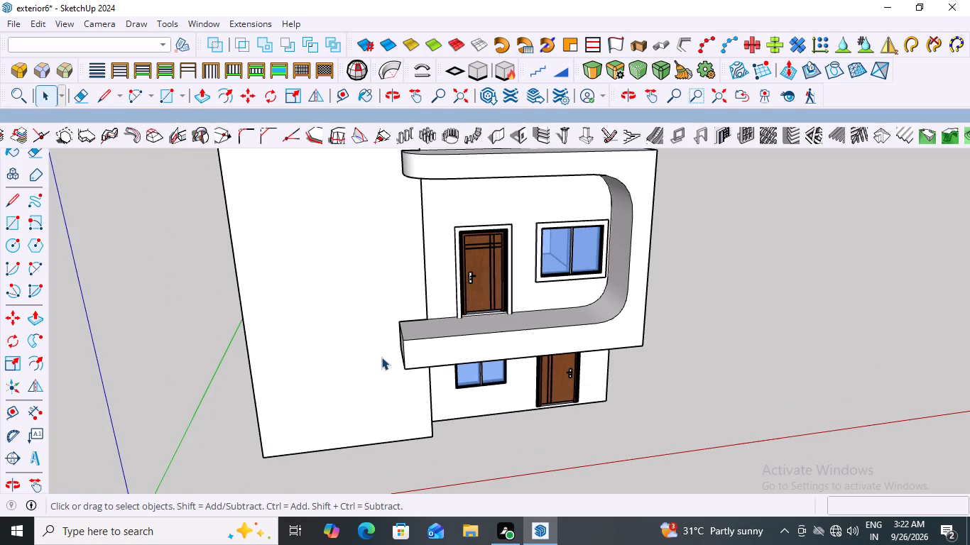
scroll(408, 354, down, 2)
Draw a rectangle about 7 13/16" by 4' 7/16" across the free end of the lower arm's top face, spanning its full depth.
middle_drag(396, 336, 401, 369)
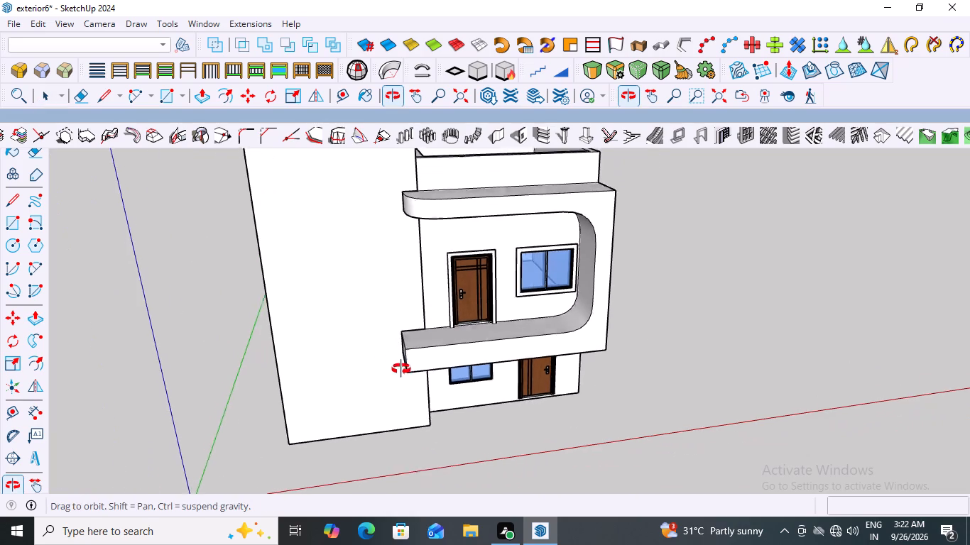
middle_drag(401, 369, 409, 380)
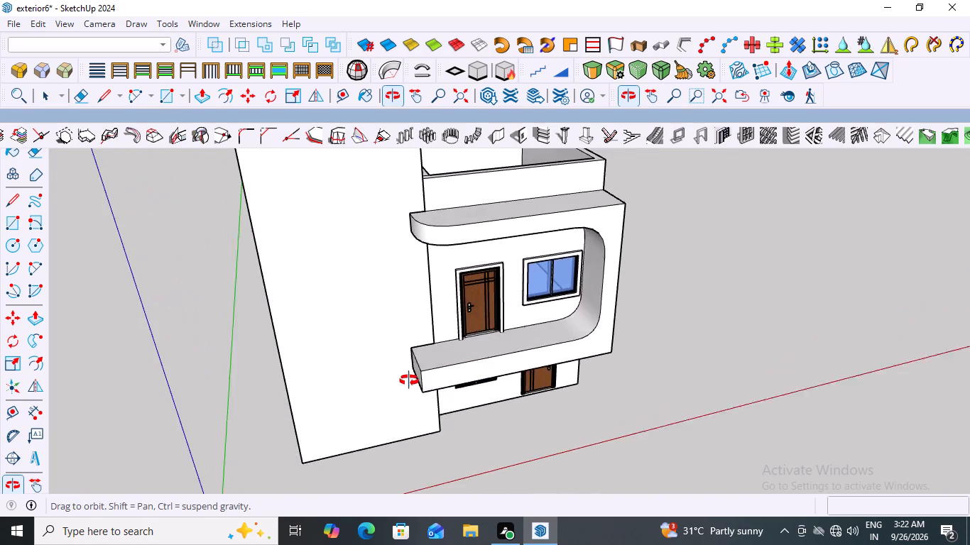
middle_drag(409, 380, 407, 380)
click(420, 351)
double_click(418, 351)
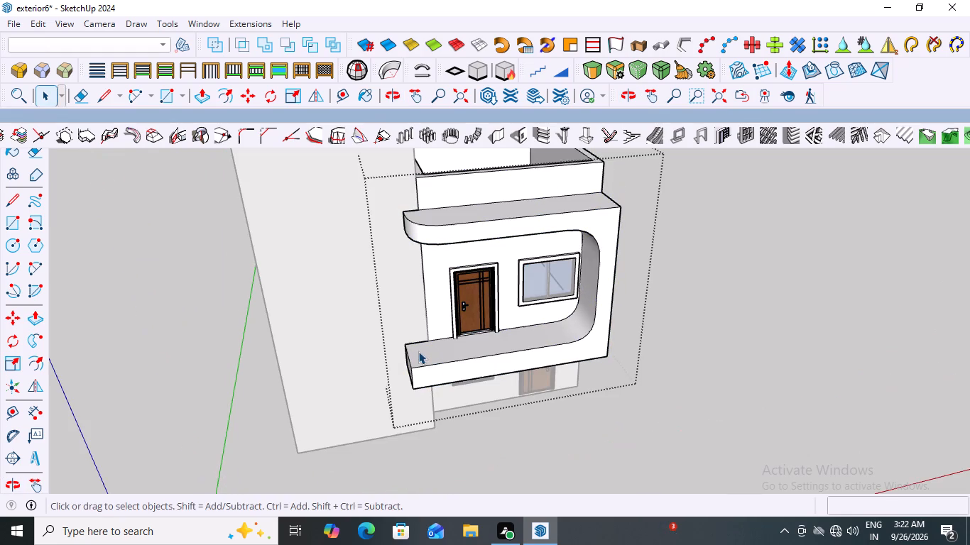
click(421, 355)
double_click(421, 355)
double_click(415, 354)
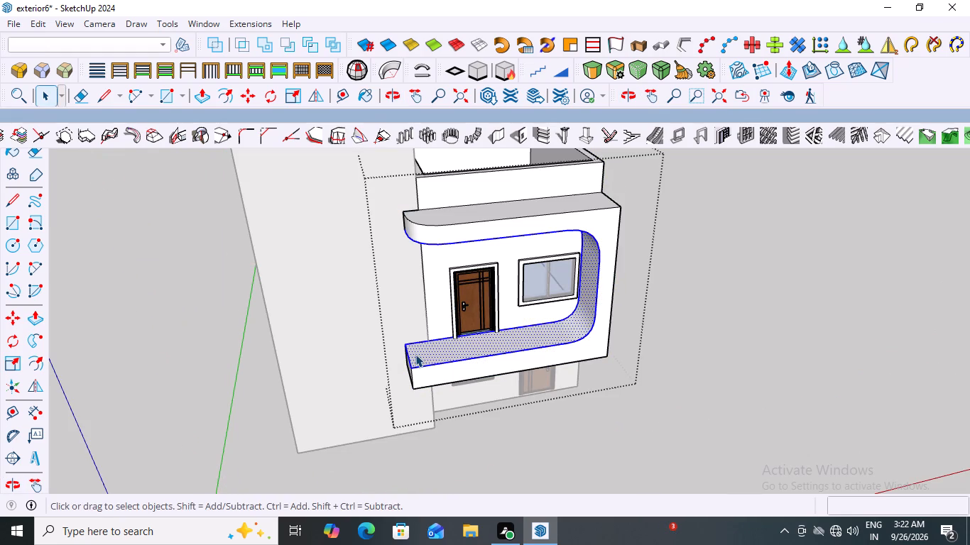
scroll(425, 381, up, 3)
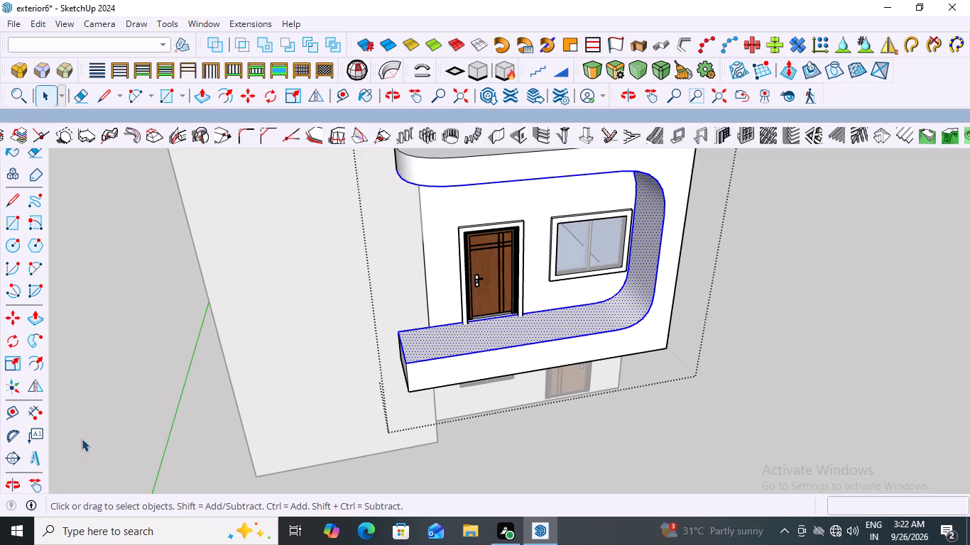
scroll(418, 343, up, 2)
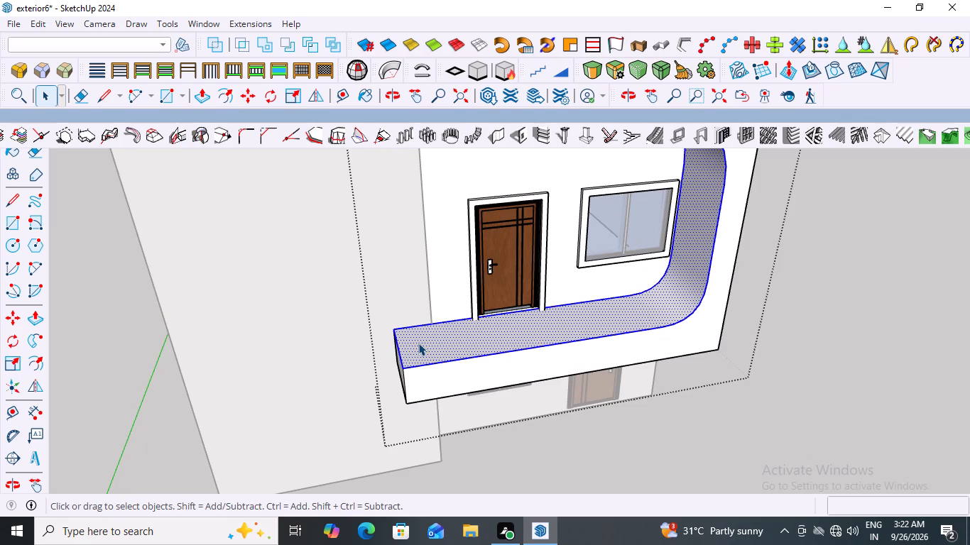
key(r)
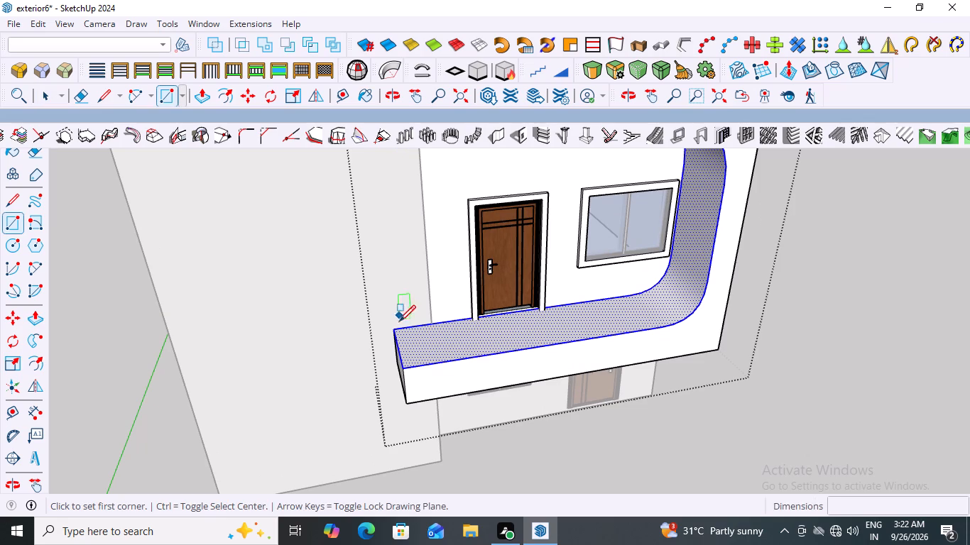
scroll(398, 338, up, 8)
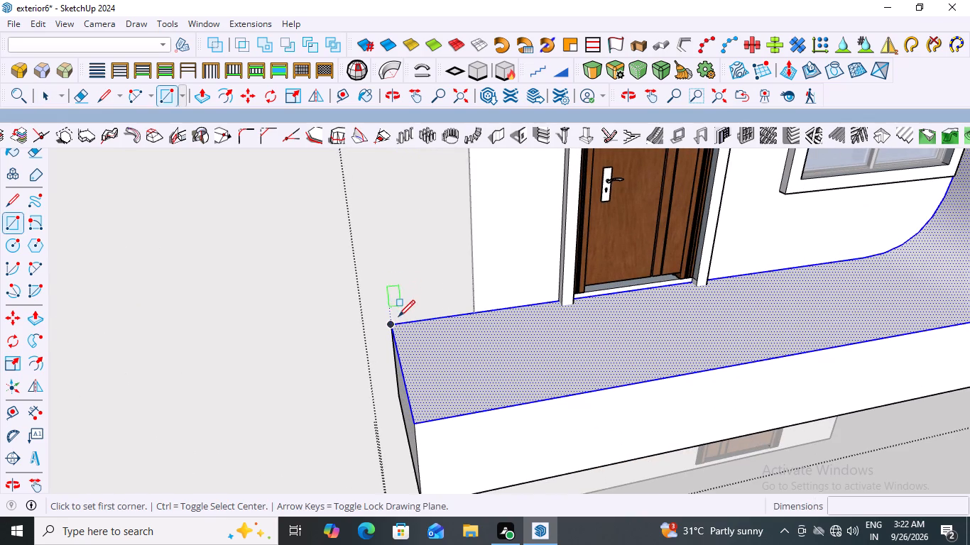
click(391, 324)
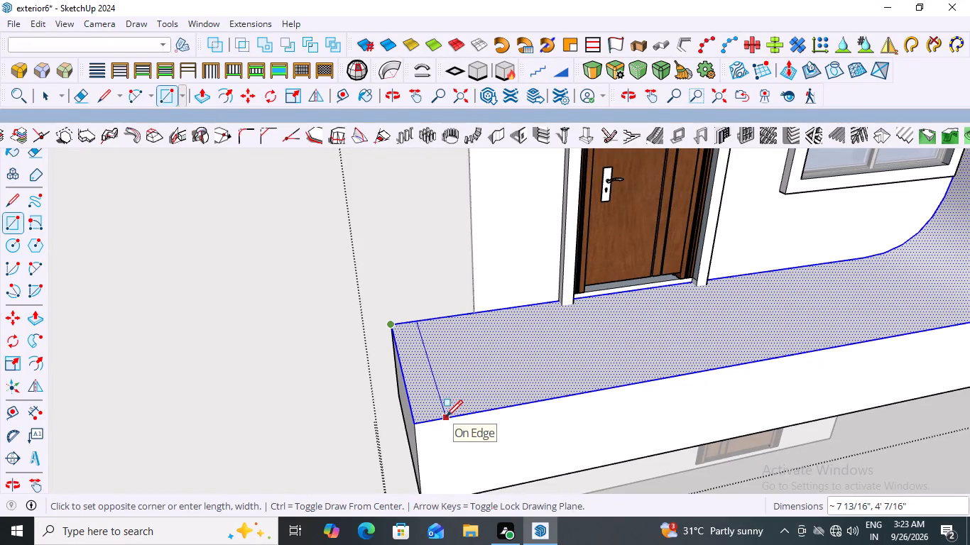
click(446, 417)
key(space)
scroll(288, 357, down, 5)
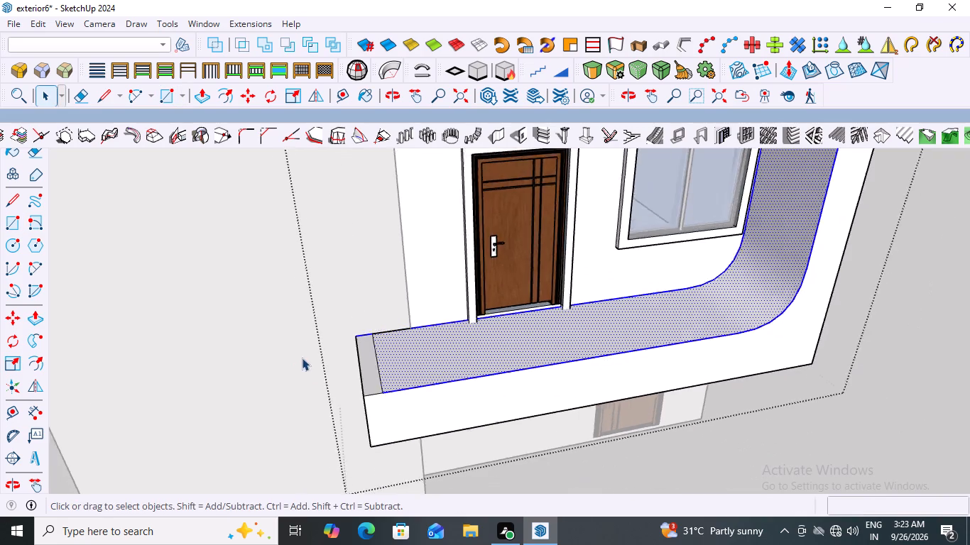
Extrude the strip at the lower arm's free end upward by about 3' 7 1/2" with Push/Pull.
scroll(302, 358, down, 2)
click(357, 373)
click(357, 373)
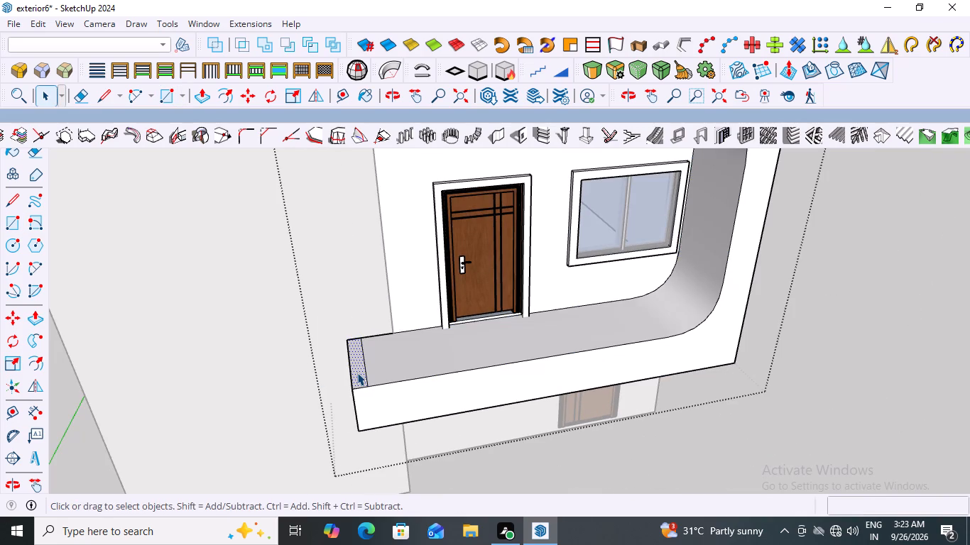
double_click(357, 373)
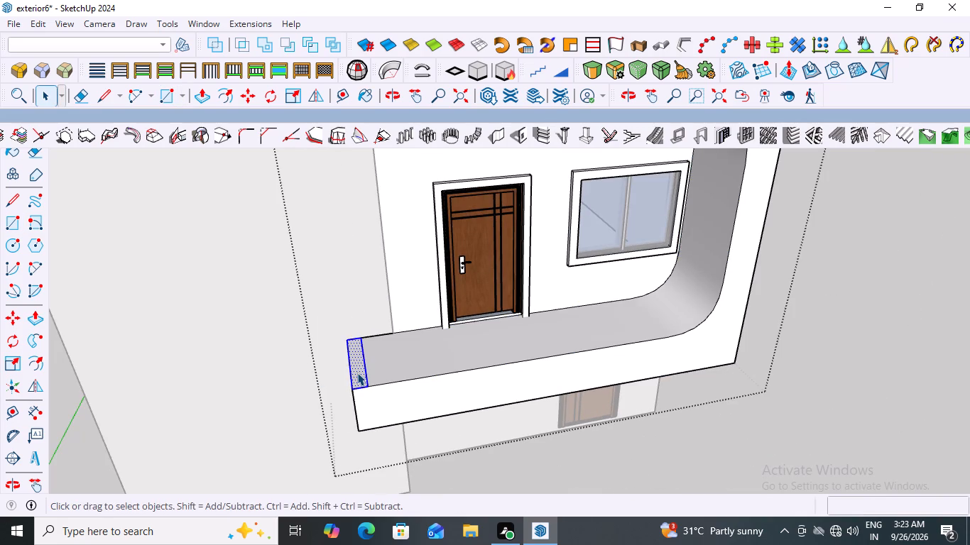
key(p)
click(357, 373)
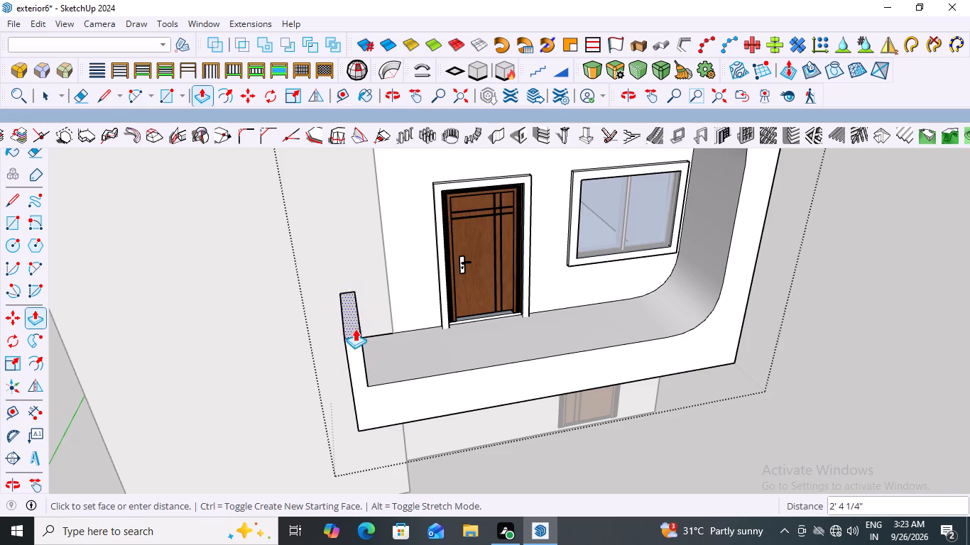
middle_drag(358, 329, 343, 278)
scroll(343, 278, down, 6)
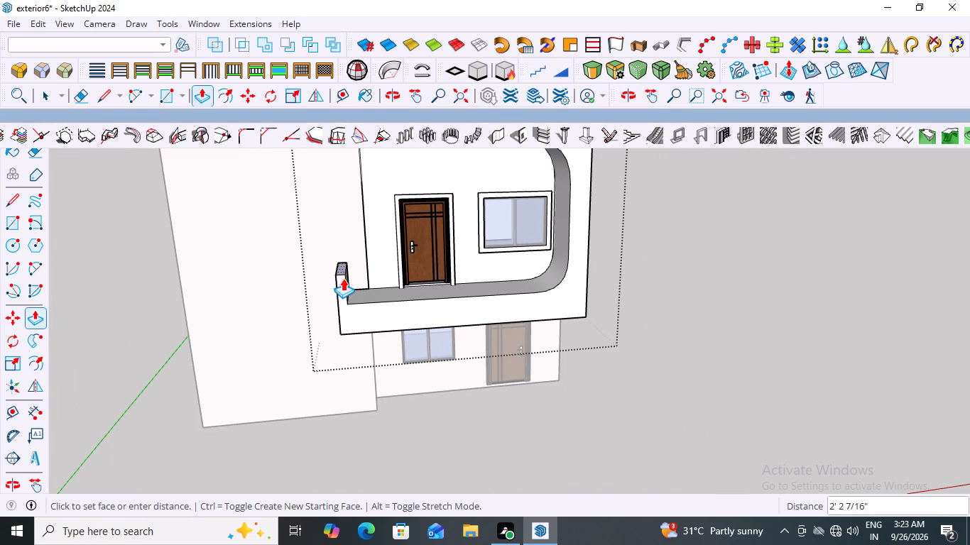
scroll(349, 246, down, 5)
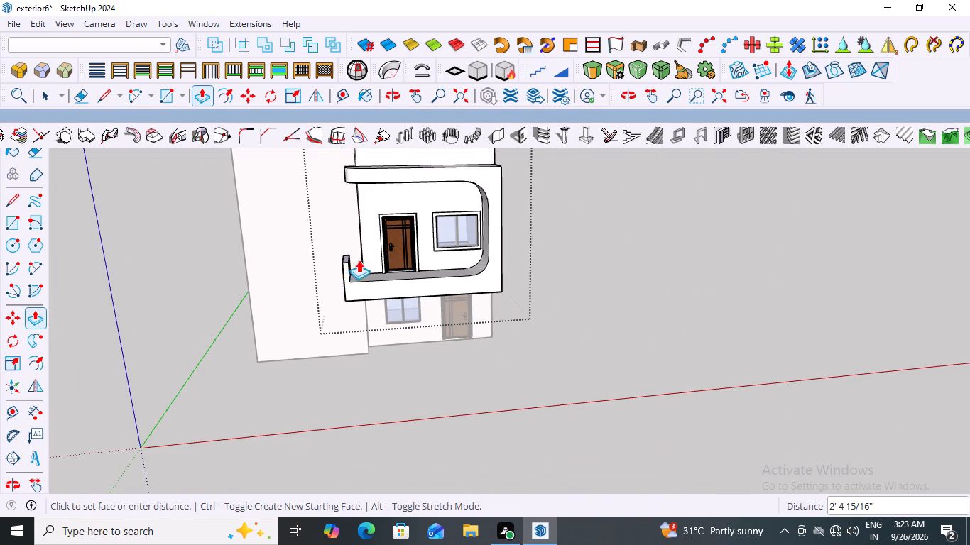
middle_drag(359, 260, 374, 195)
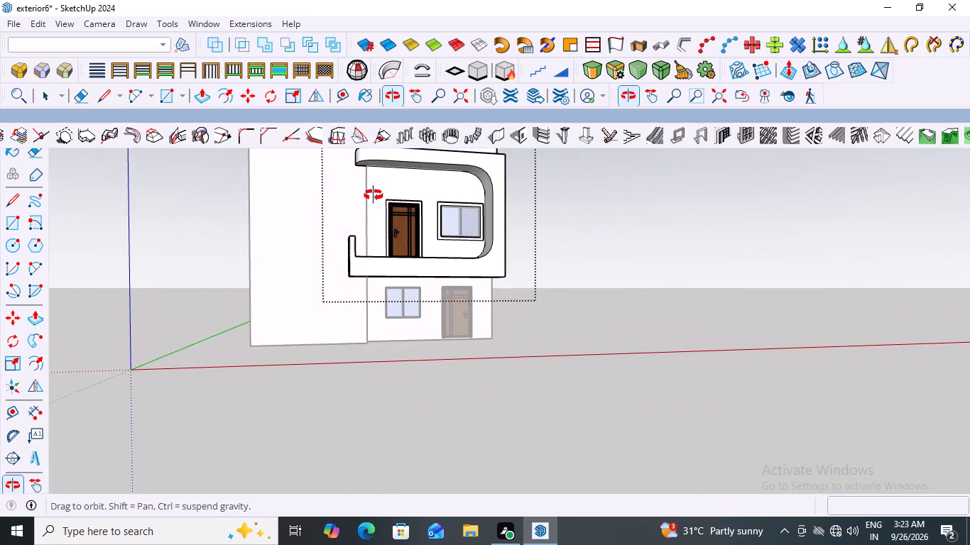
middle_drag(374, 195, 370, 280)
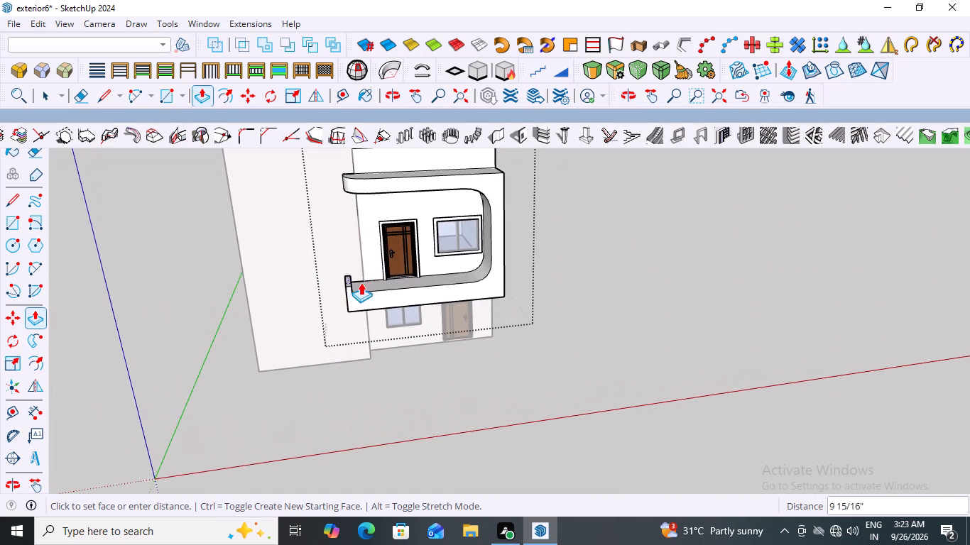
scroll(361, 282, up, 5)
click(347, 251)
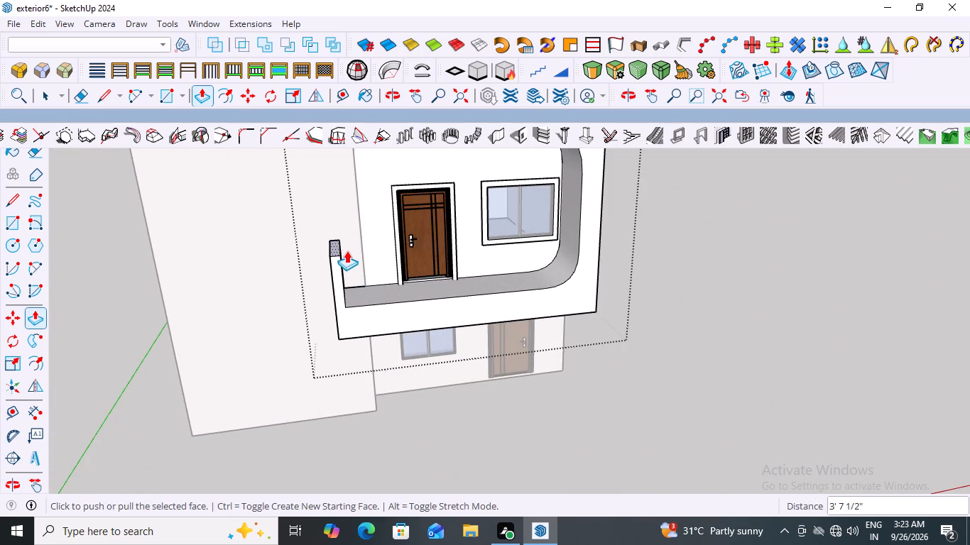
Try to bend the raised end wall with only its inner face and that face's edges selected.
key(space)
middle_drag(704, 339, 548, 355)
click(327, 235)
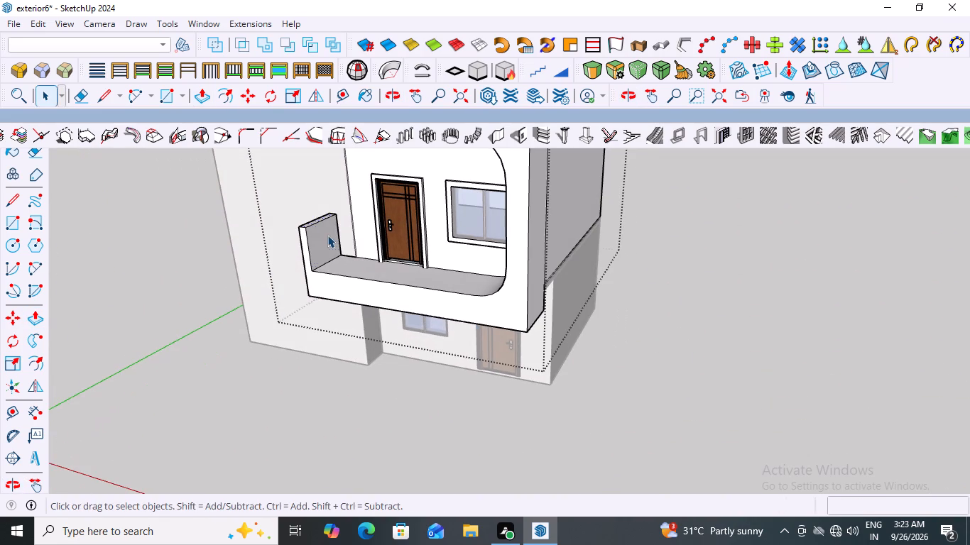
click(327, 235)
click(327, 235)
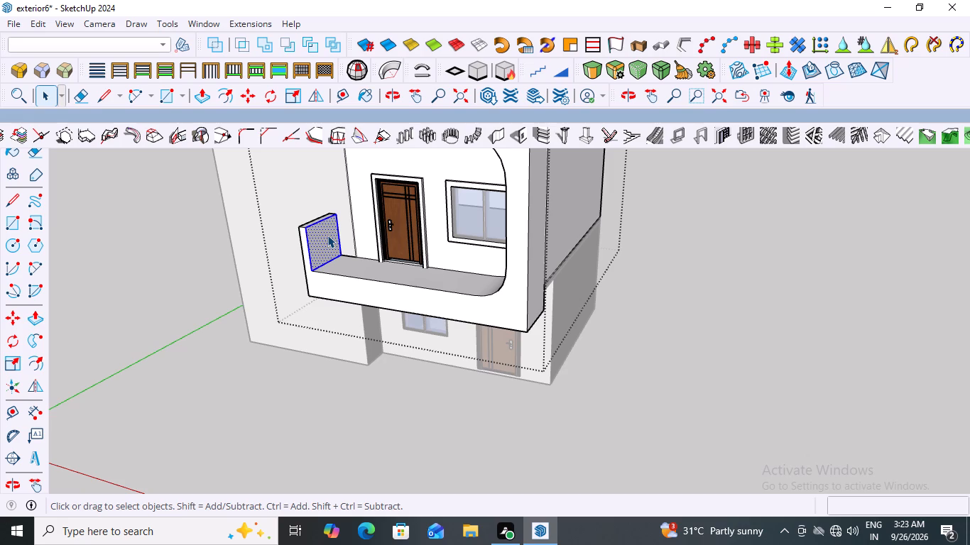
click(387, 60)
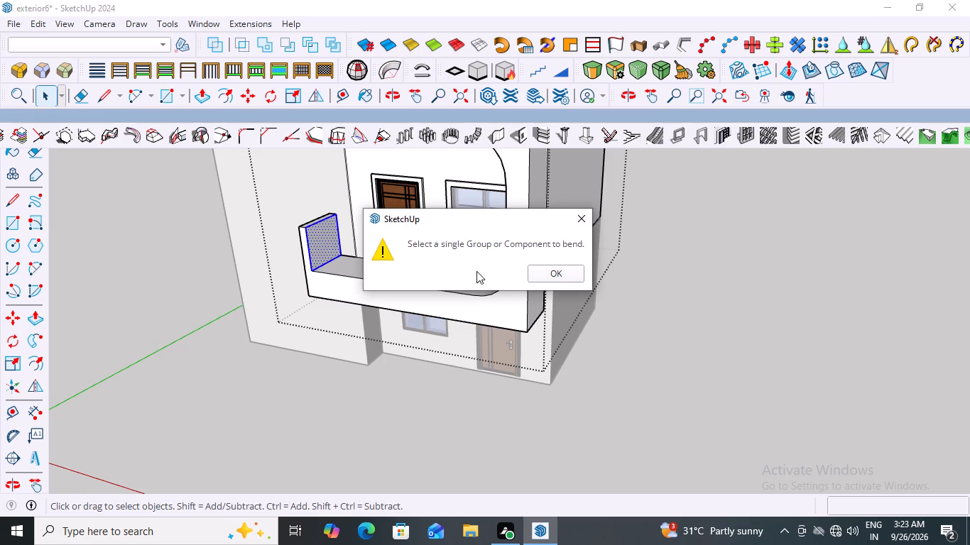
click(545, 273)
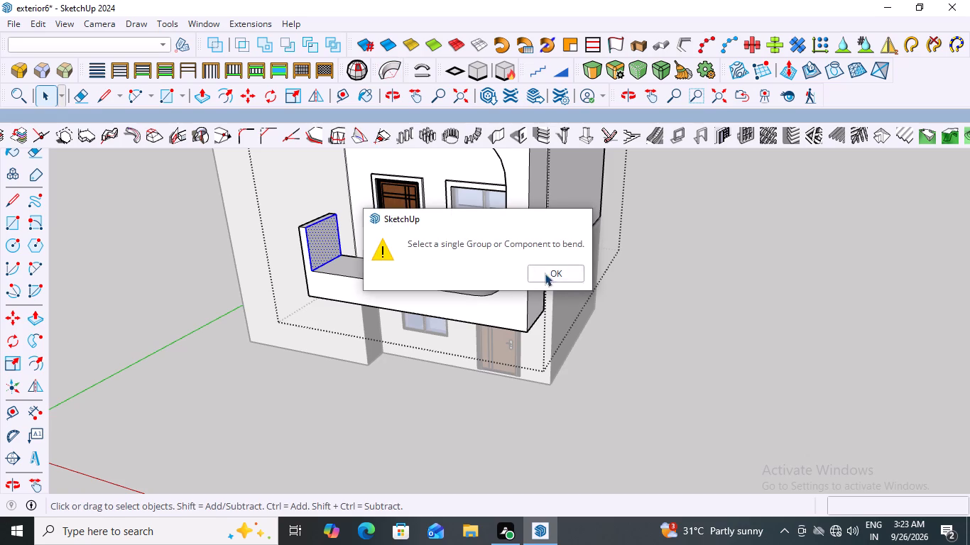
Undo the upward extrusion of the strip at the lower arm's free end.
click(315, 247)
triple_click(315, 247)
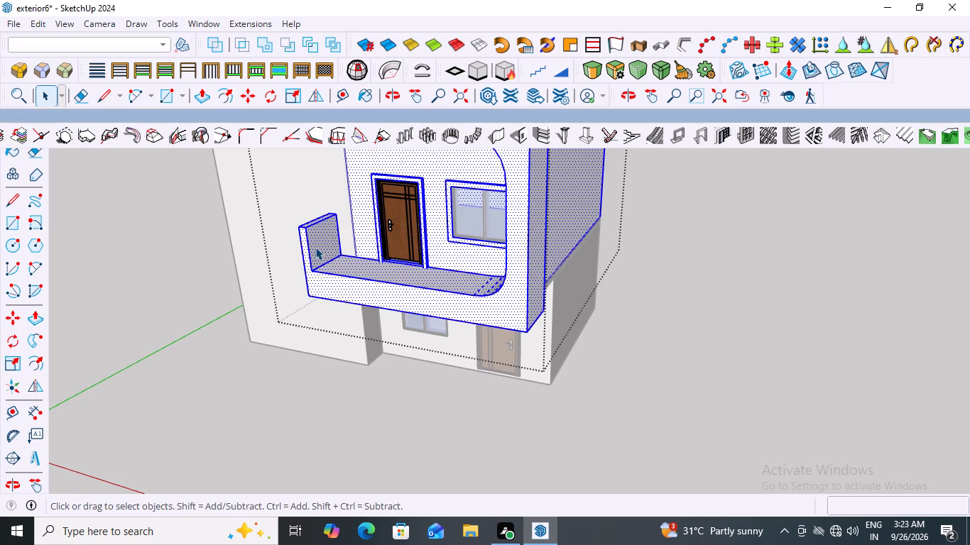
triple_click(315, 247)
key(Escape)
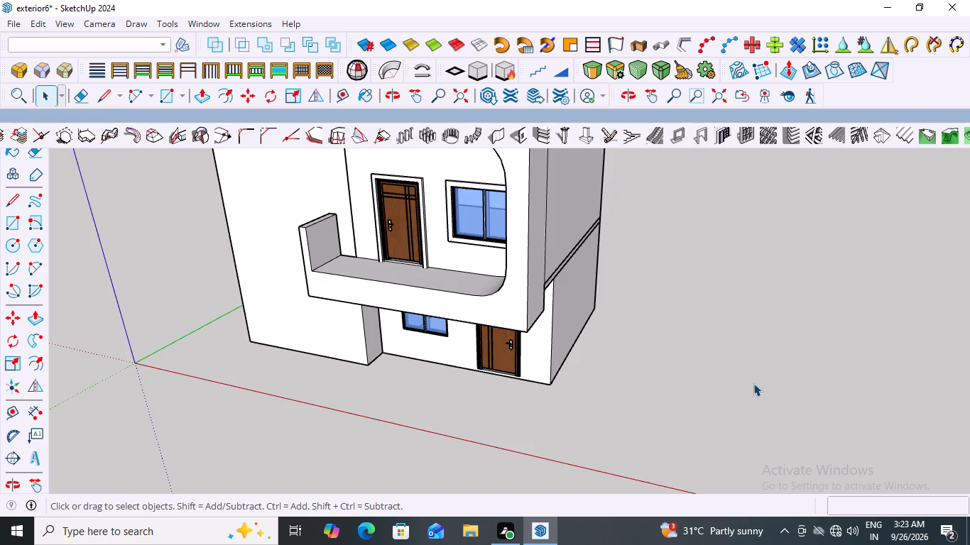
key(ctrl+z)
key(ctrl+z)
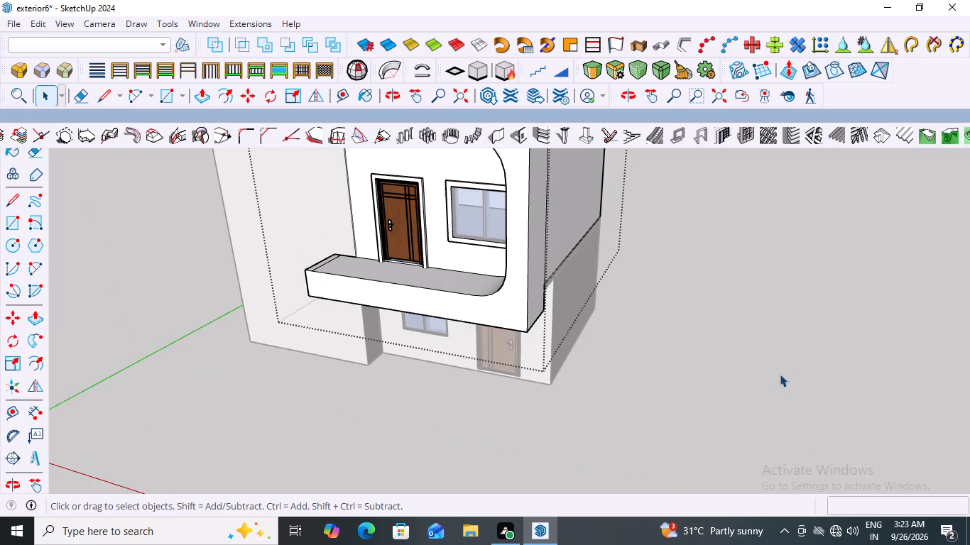
Make a separate group from the strip's face and edges at the lower arm's free end.
middle_drag(314, 313, 511, 380)
scroll(391, 378, up, 3)
double_click(398, 377)
click(399, 377)
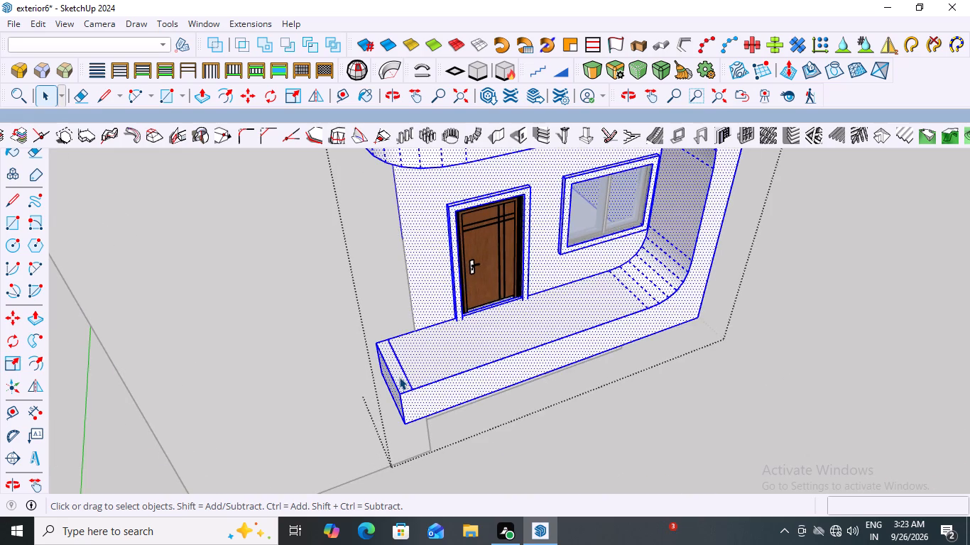
double_click(399, 377)
right_click(403, 373)
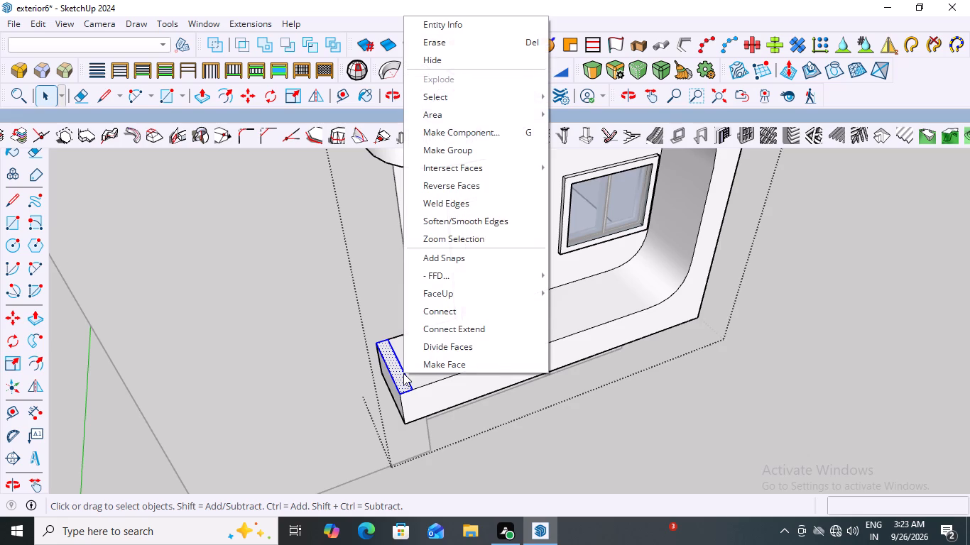
click(429, 148)
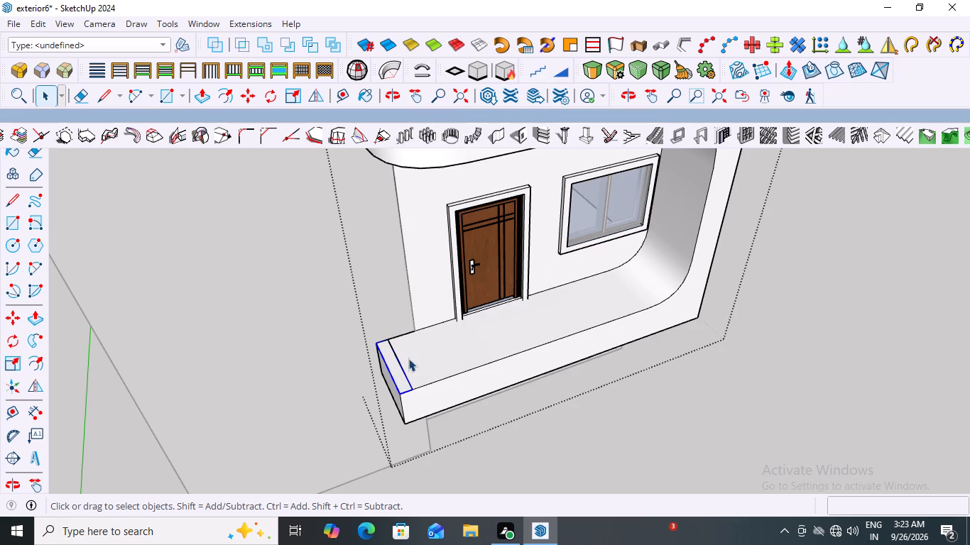
Inside the strip's group, extrude its face upward to form a low end wall on the lower arm.
key(p)
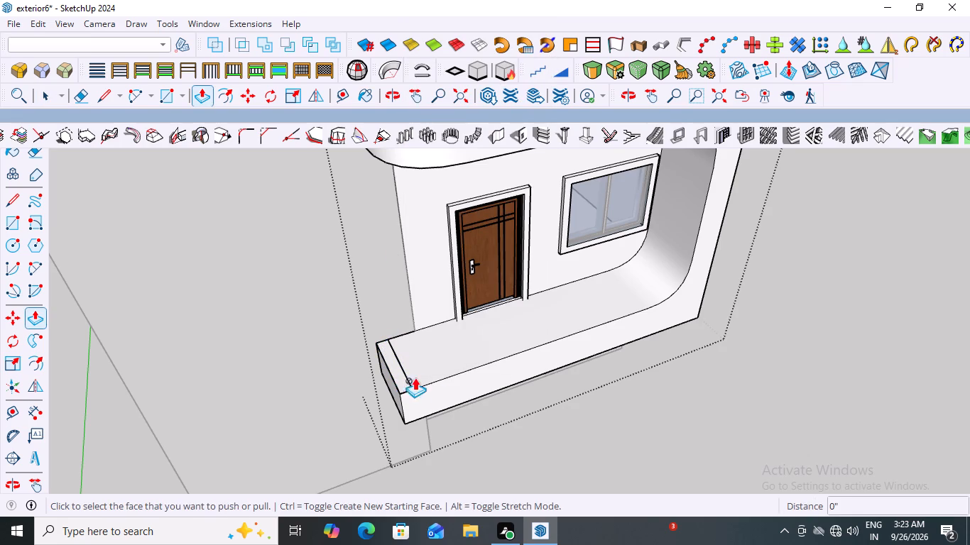
key(space)
triple_click(399, 375)
double_click(400, 375)
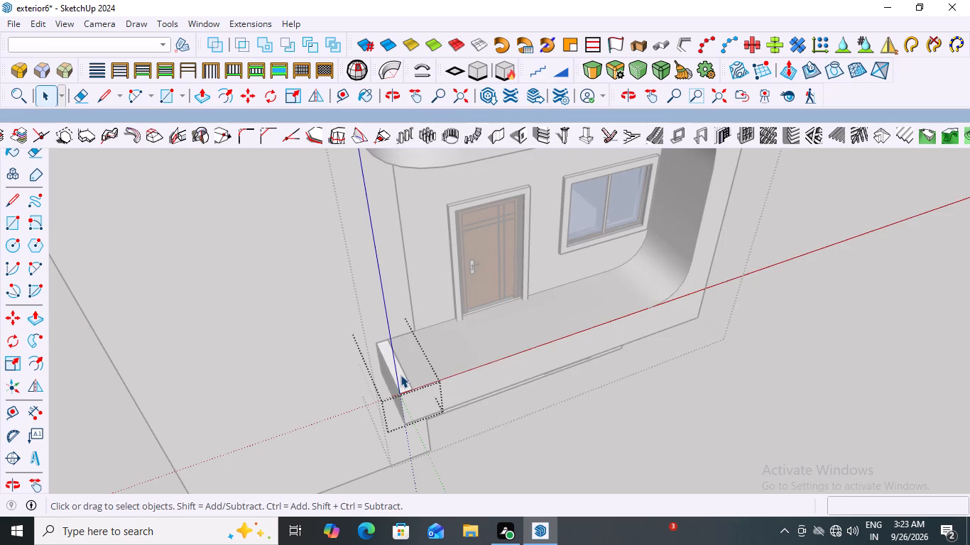
key(p)
click(400, 375)
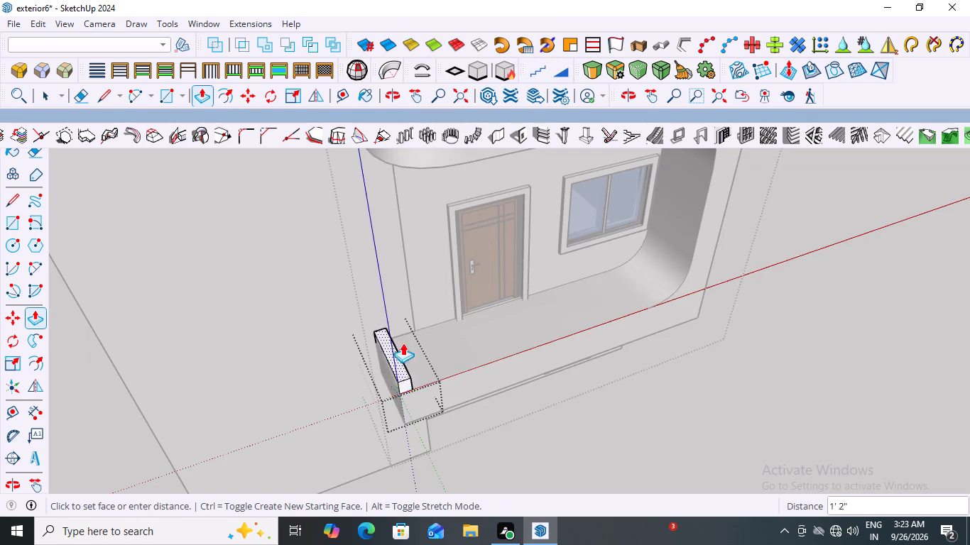
scroll(413, 323, down, 1)
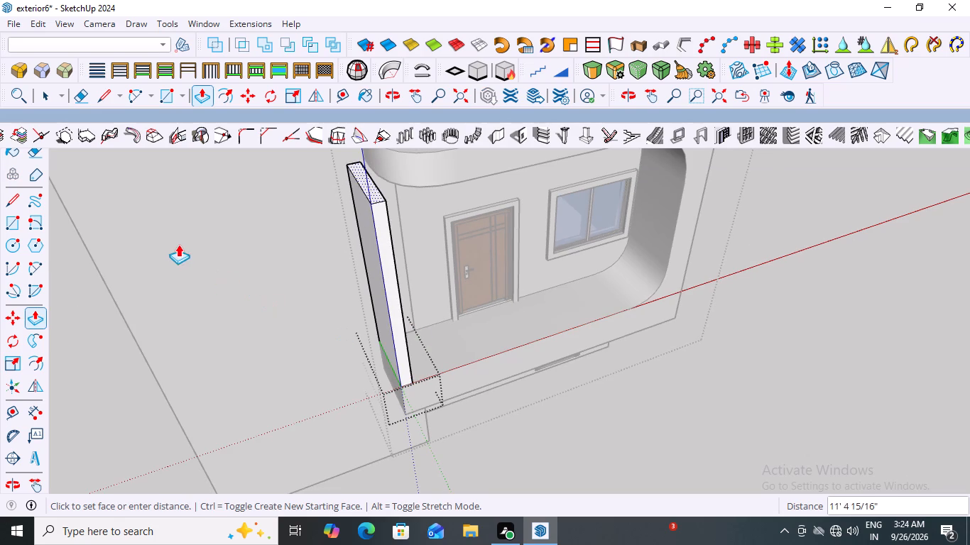
middle_drag(464, 369, 305, 336)
scroll(273, 351, down, 1)
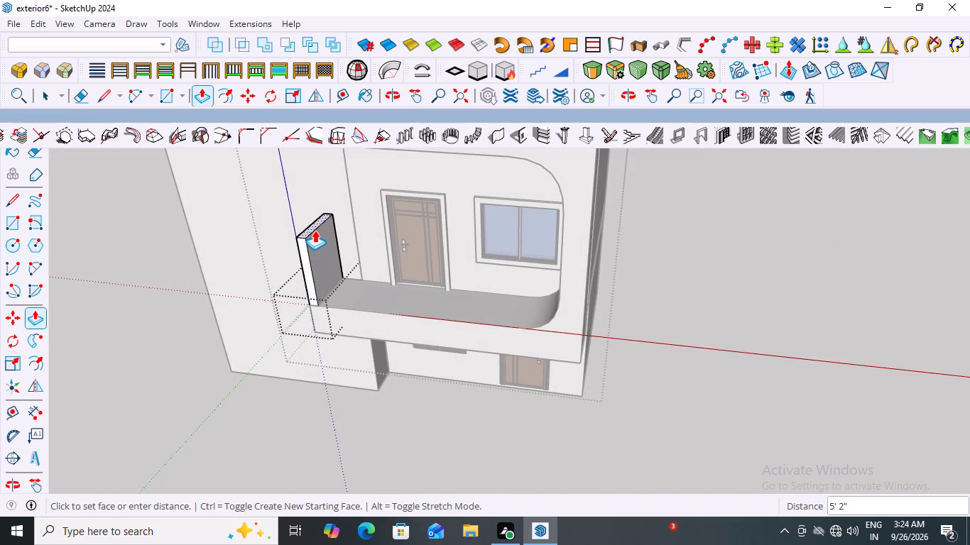
click(315, 245)
Select all of the low end wall's geometry and make it a nested group.
key(space)
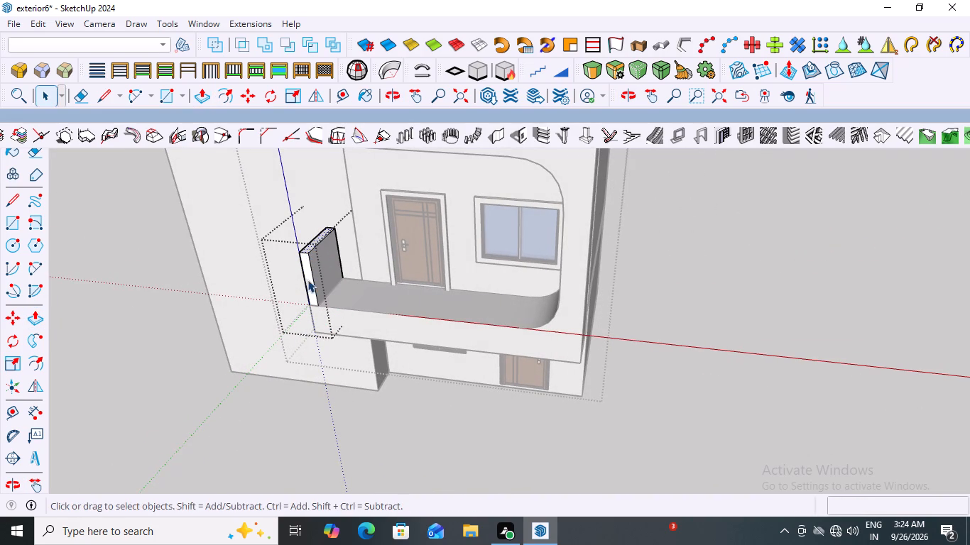
click(305, 279)
triple_click(307, 282)
click(309, 282)
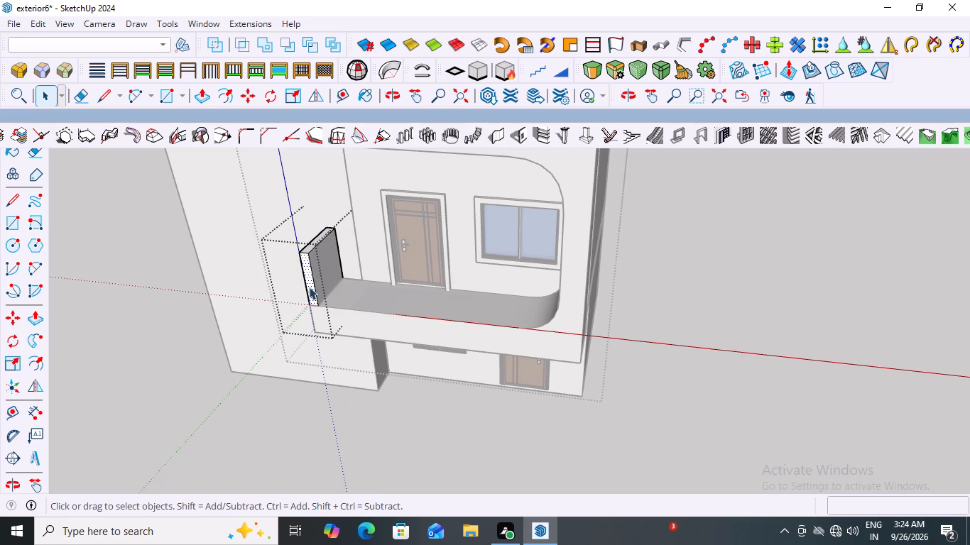
triple_click(307, 283)
triple_click(310, 282)
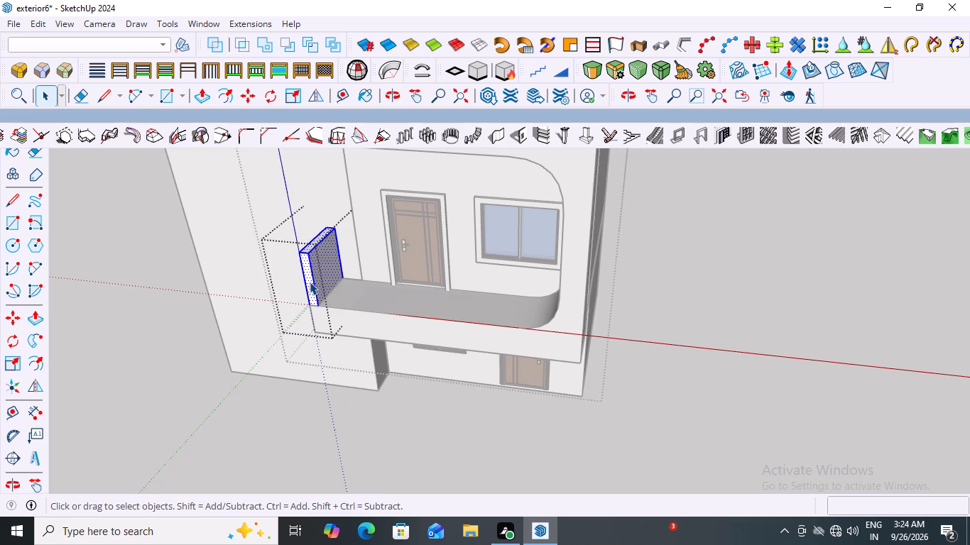
right_click(325, 275)
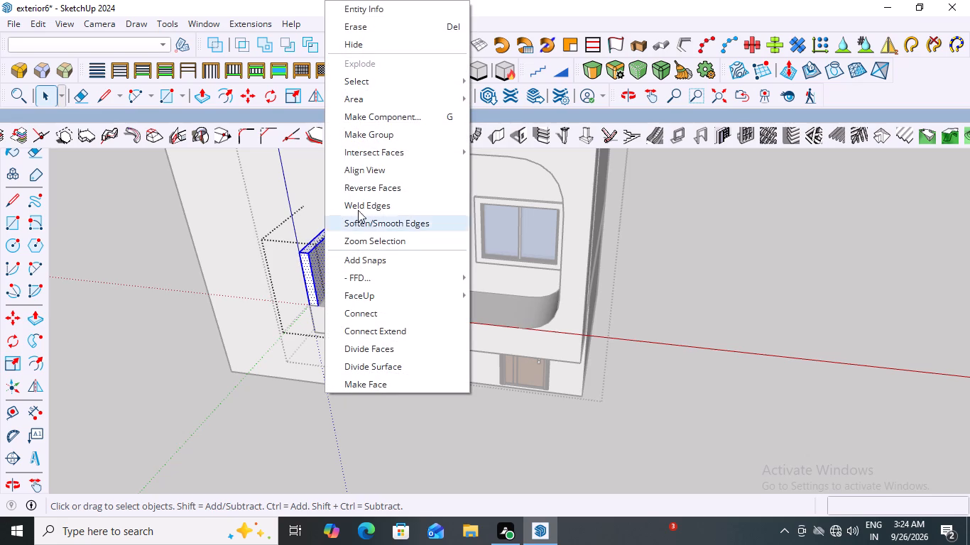
click(352, 133)
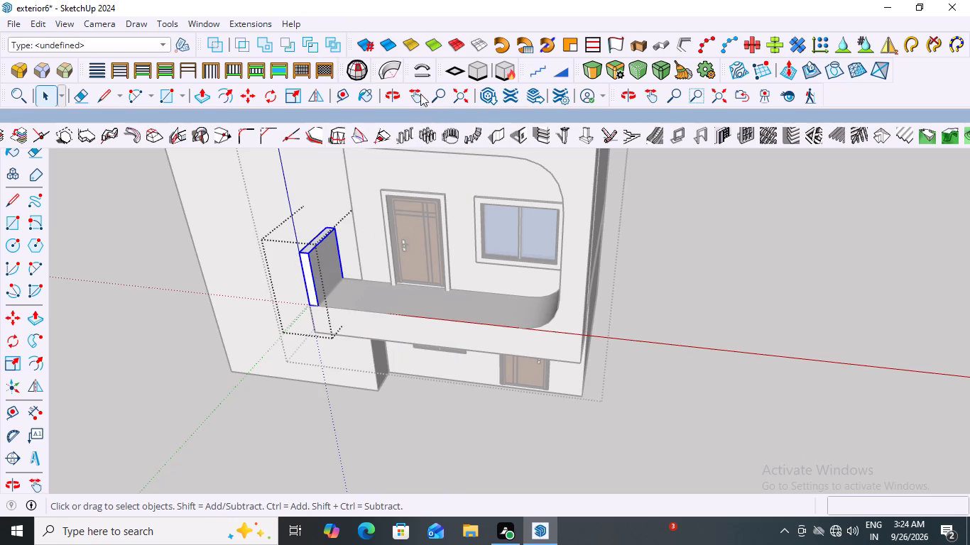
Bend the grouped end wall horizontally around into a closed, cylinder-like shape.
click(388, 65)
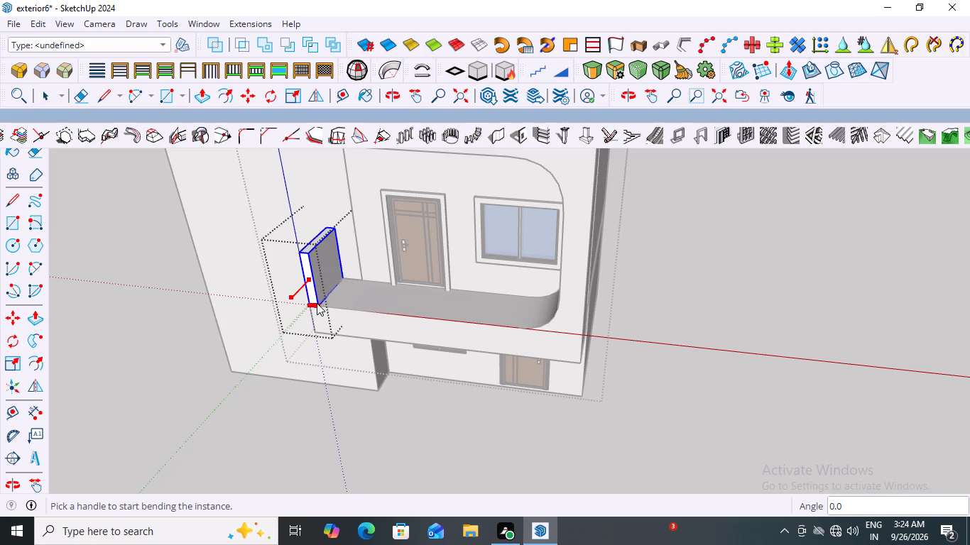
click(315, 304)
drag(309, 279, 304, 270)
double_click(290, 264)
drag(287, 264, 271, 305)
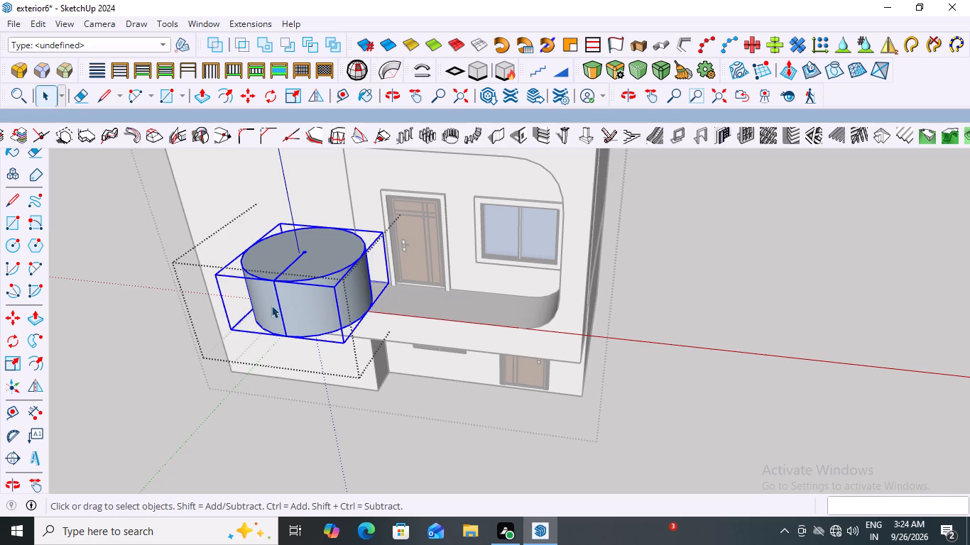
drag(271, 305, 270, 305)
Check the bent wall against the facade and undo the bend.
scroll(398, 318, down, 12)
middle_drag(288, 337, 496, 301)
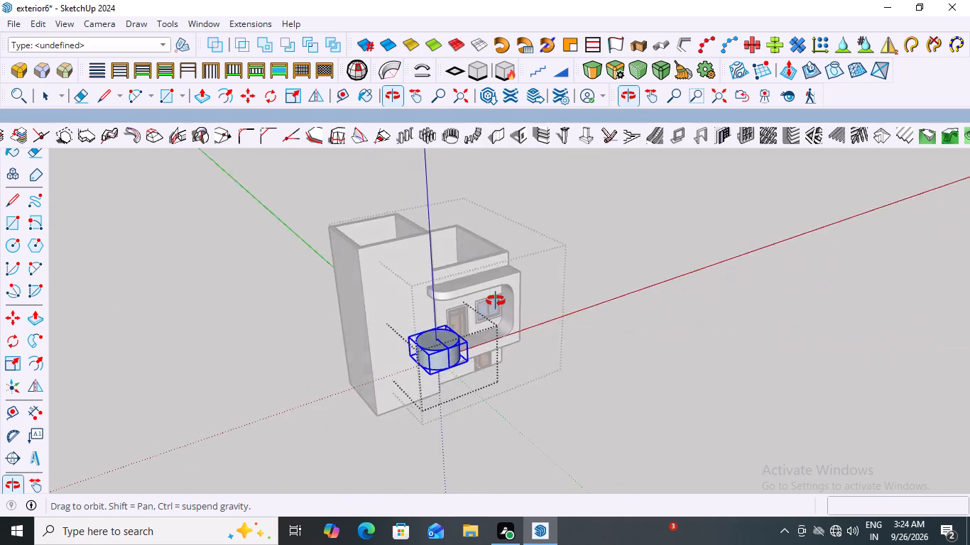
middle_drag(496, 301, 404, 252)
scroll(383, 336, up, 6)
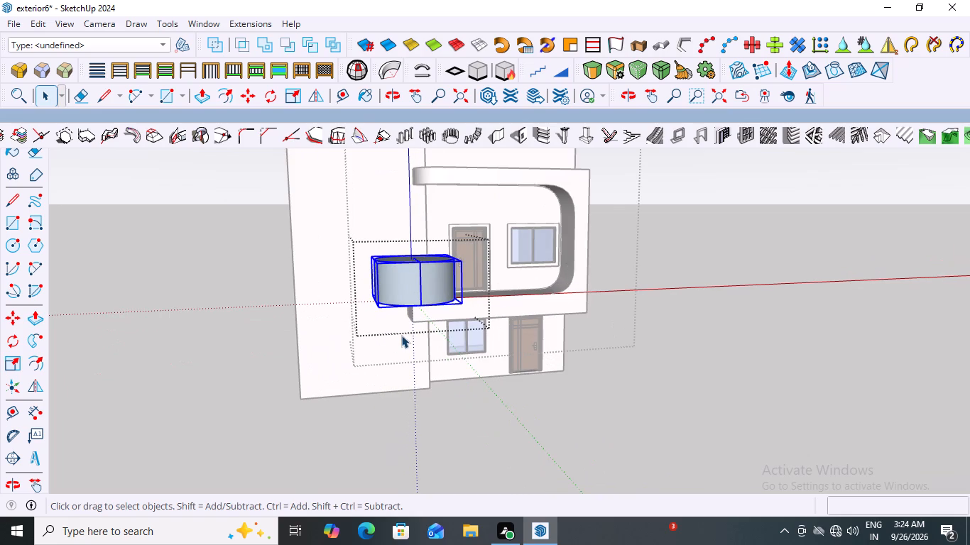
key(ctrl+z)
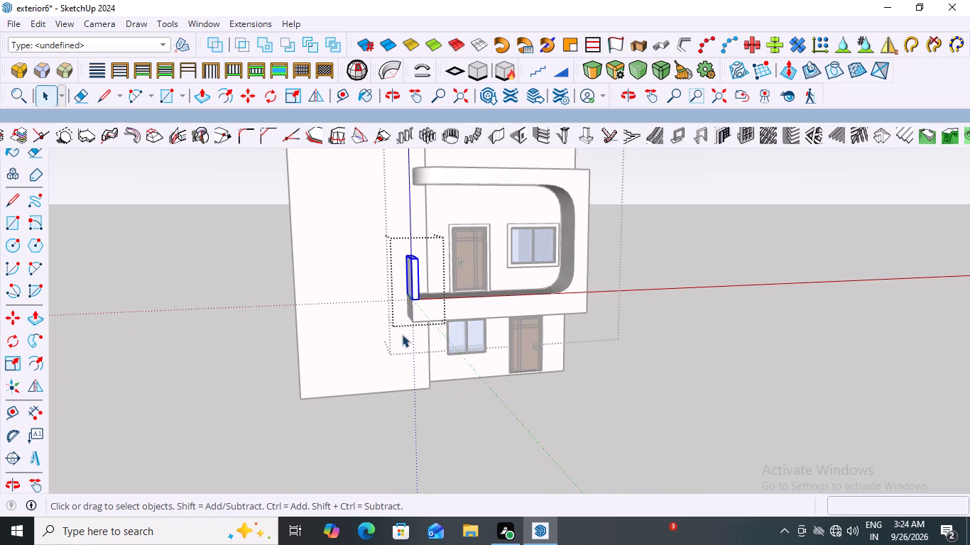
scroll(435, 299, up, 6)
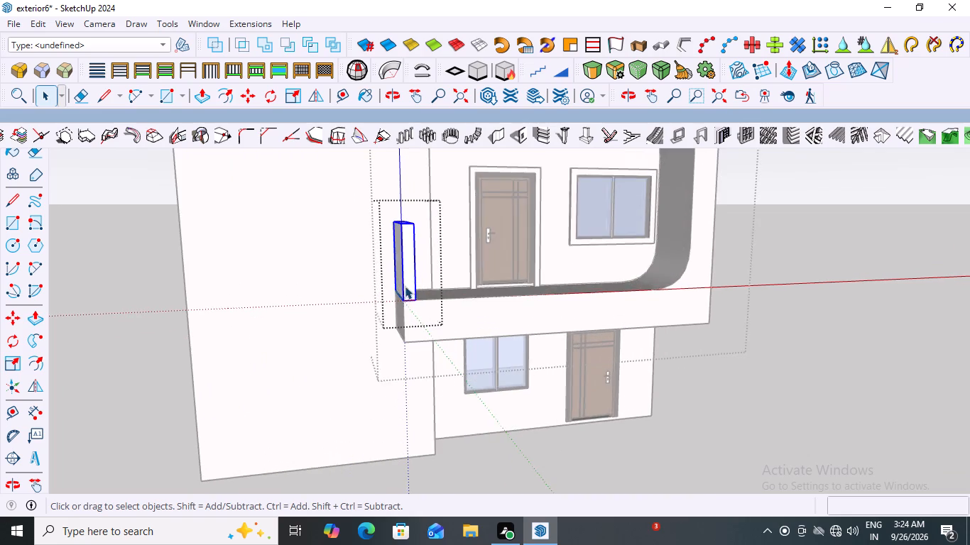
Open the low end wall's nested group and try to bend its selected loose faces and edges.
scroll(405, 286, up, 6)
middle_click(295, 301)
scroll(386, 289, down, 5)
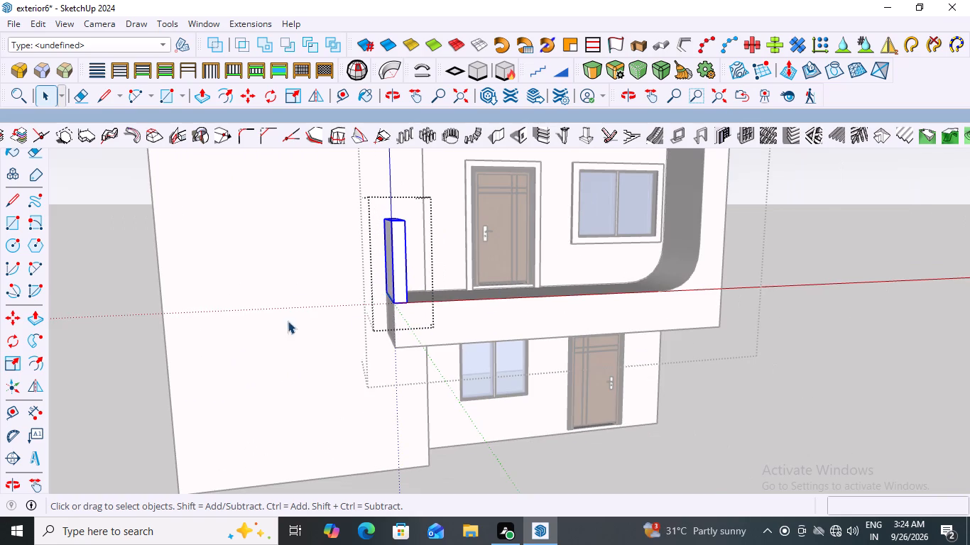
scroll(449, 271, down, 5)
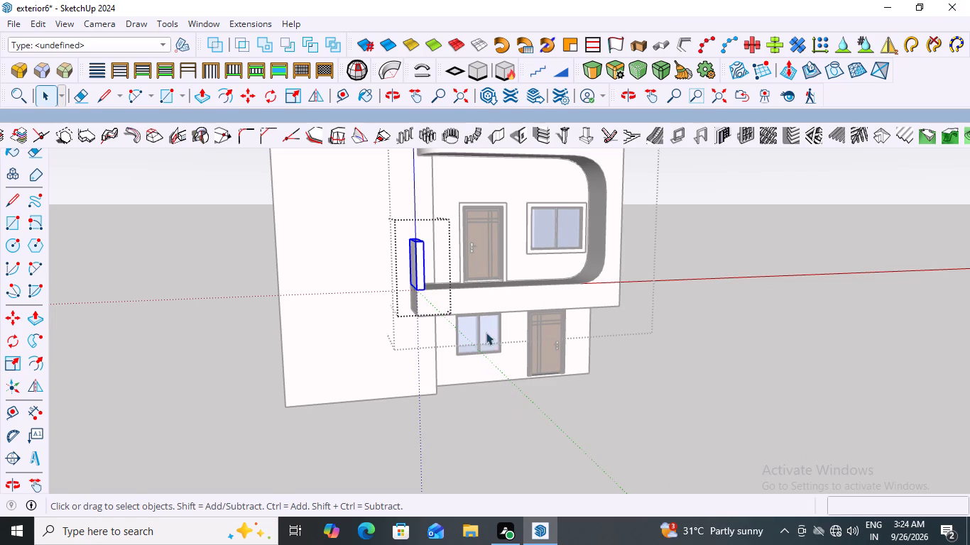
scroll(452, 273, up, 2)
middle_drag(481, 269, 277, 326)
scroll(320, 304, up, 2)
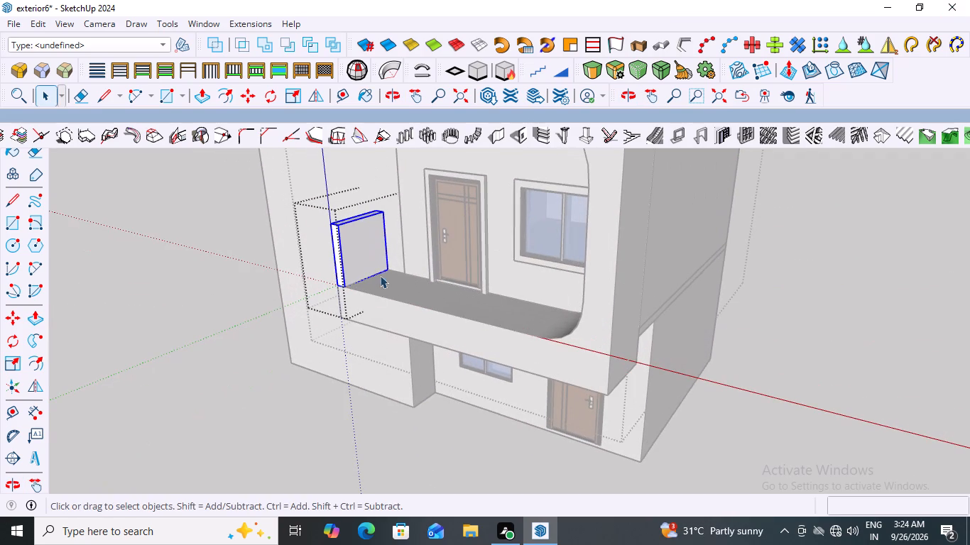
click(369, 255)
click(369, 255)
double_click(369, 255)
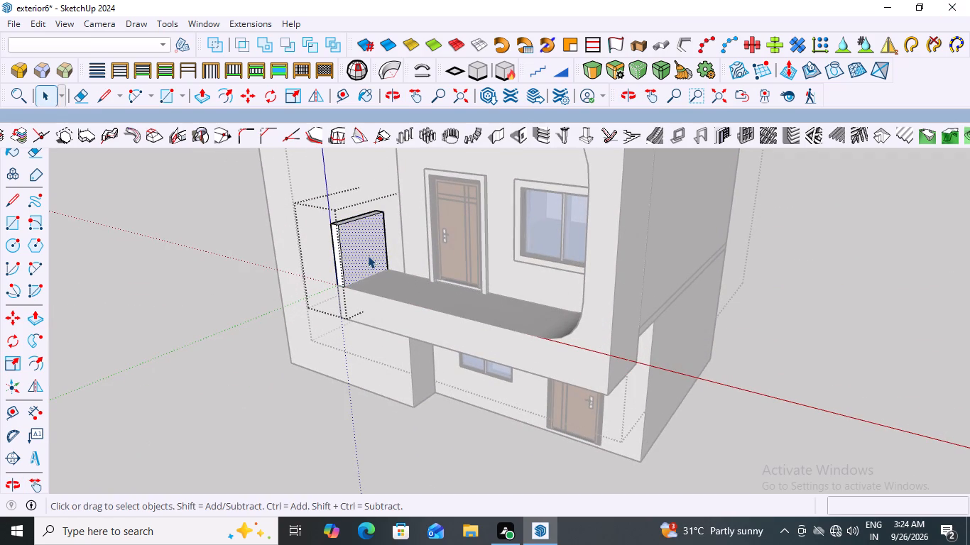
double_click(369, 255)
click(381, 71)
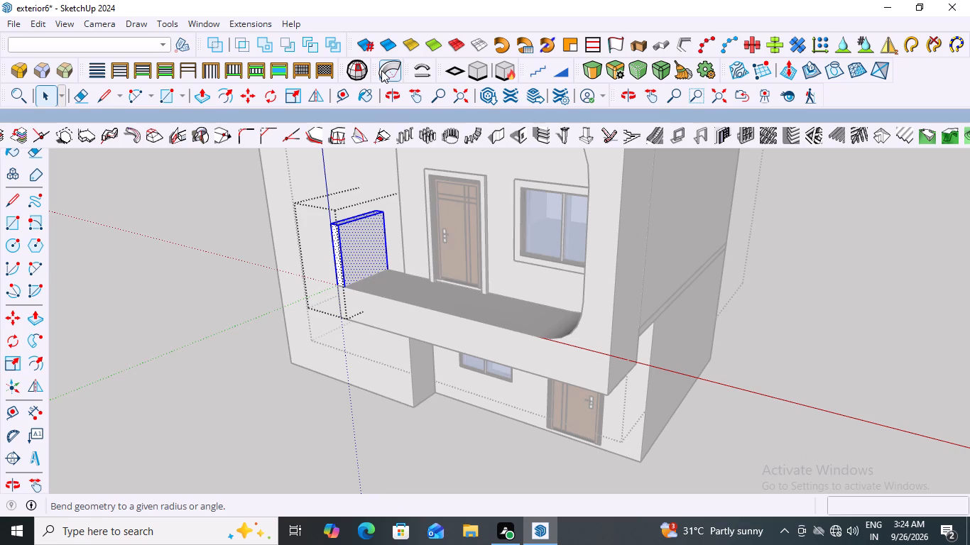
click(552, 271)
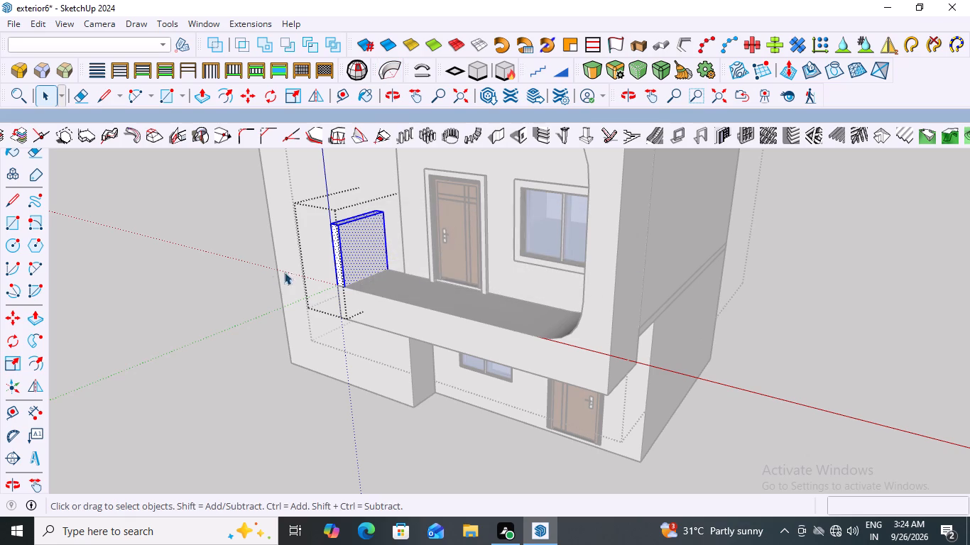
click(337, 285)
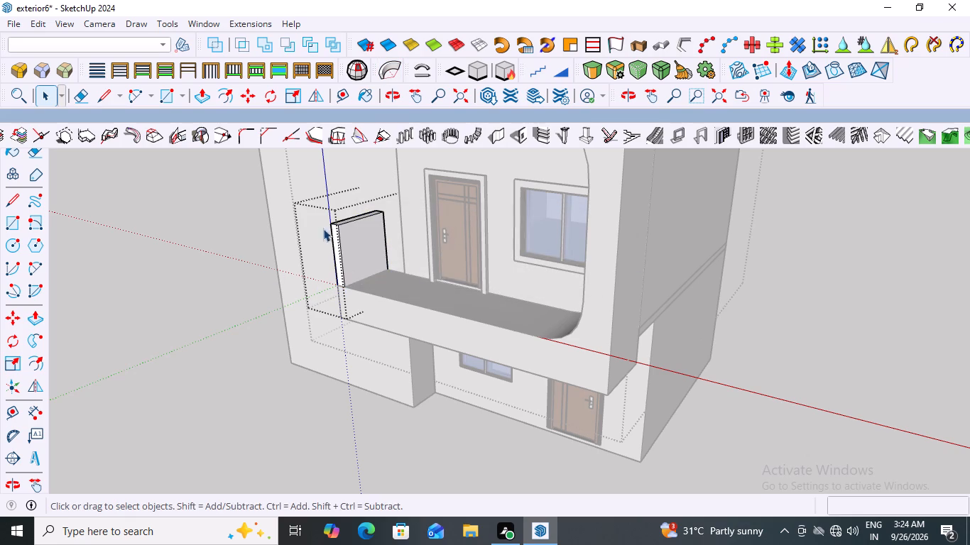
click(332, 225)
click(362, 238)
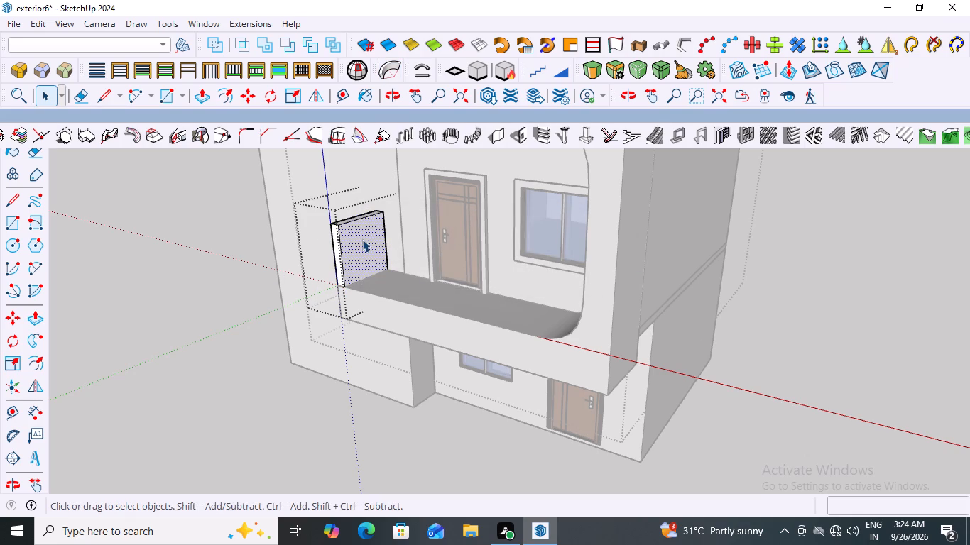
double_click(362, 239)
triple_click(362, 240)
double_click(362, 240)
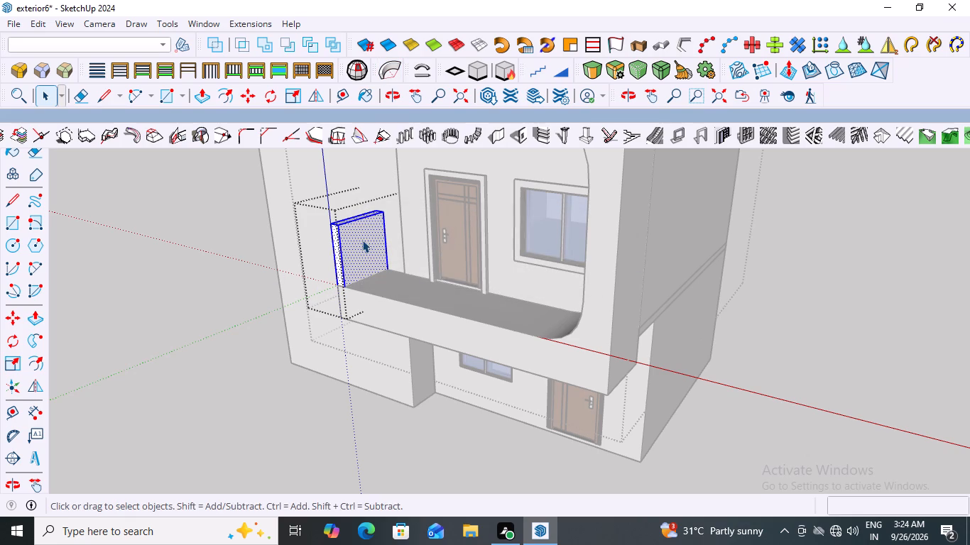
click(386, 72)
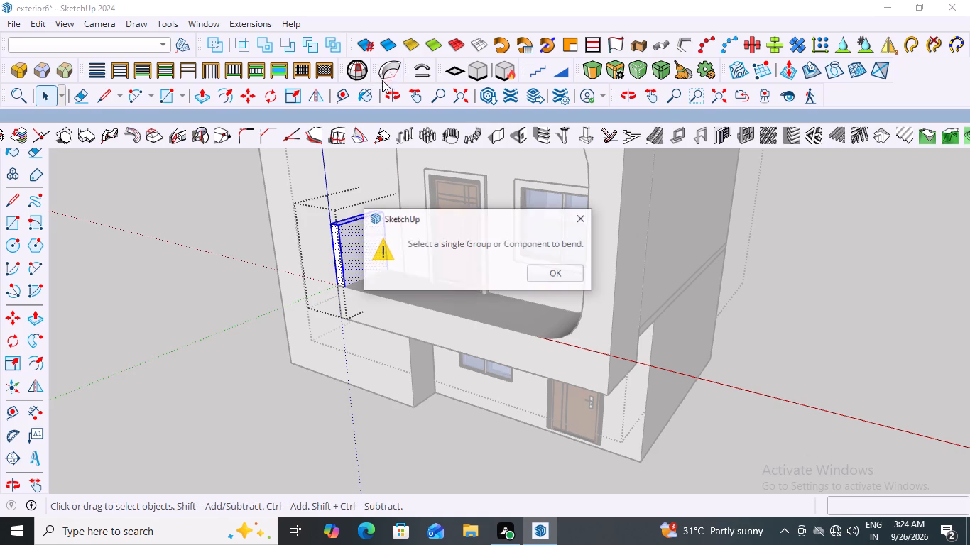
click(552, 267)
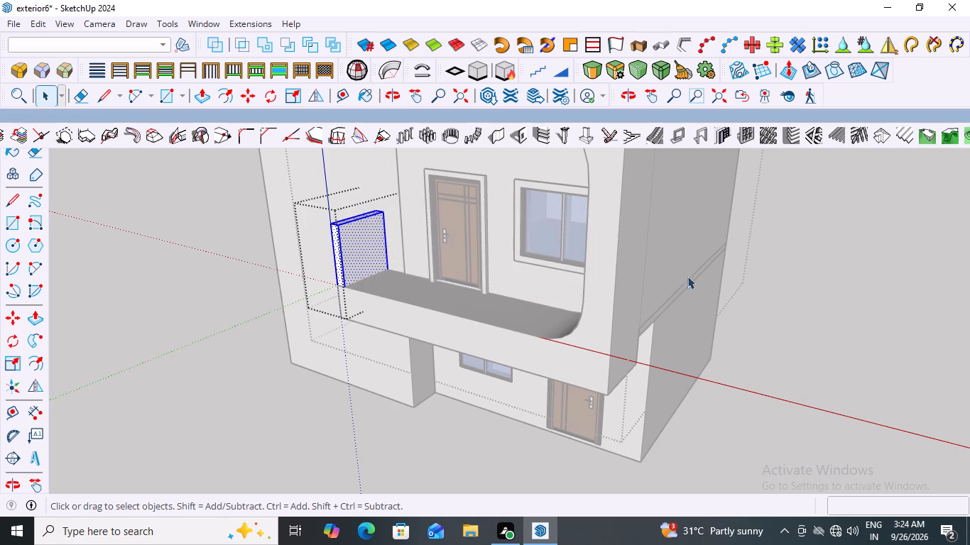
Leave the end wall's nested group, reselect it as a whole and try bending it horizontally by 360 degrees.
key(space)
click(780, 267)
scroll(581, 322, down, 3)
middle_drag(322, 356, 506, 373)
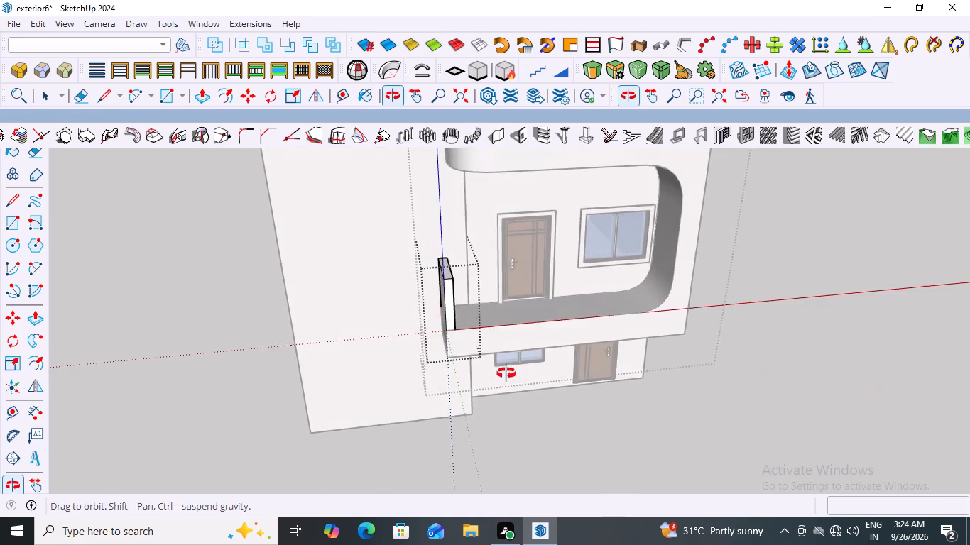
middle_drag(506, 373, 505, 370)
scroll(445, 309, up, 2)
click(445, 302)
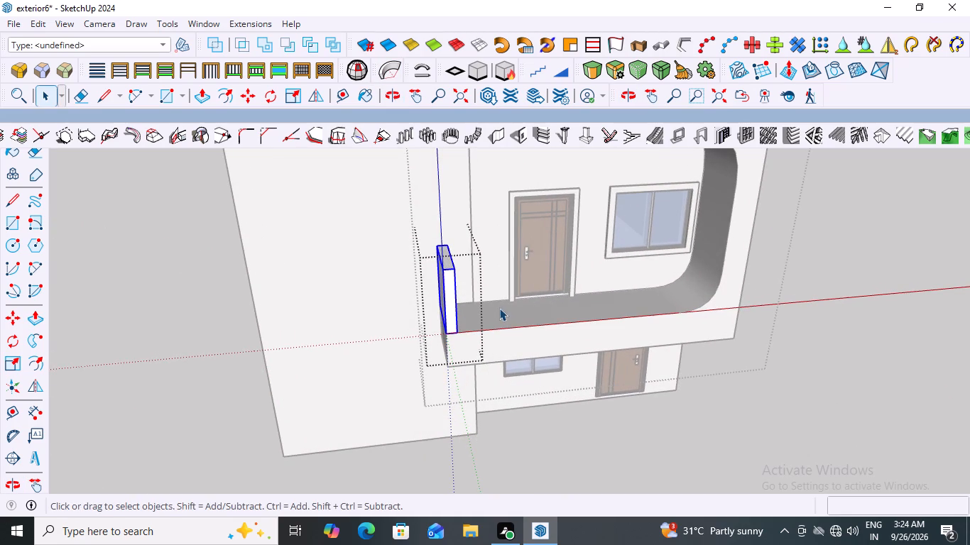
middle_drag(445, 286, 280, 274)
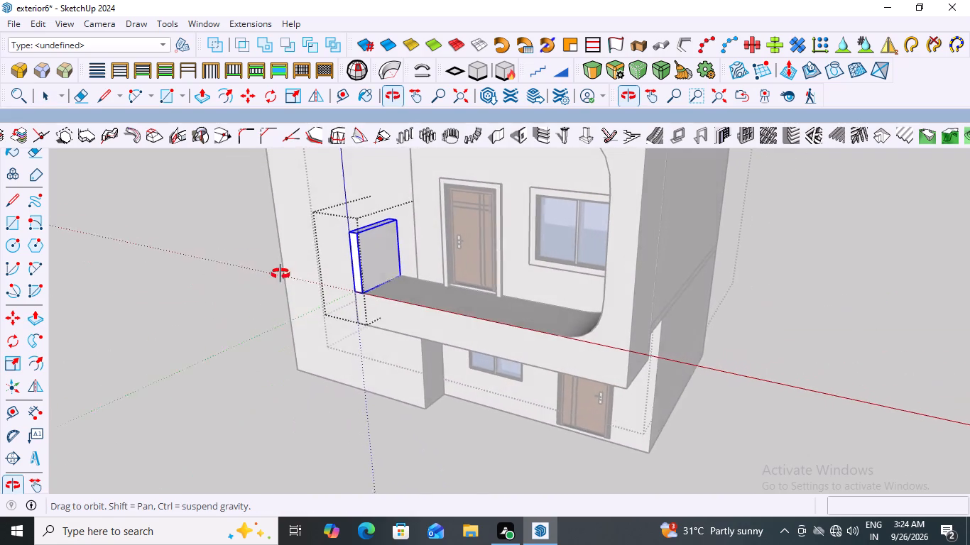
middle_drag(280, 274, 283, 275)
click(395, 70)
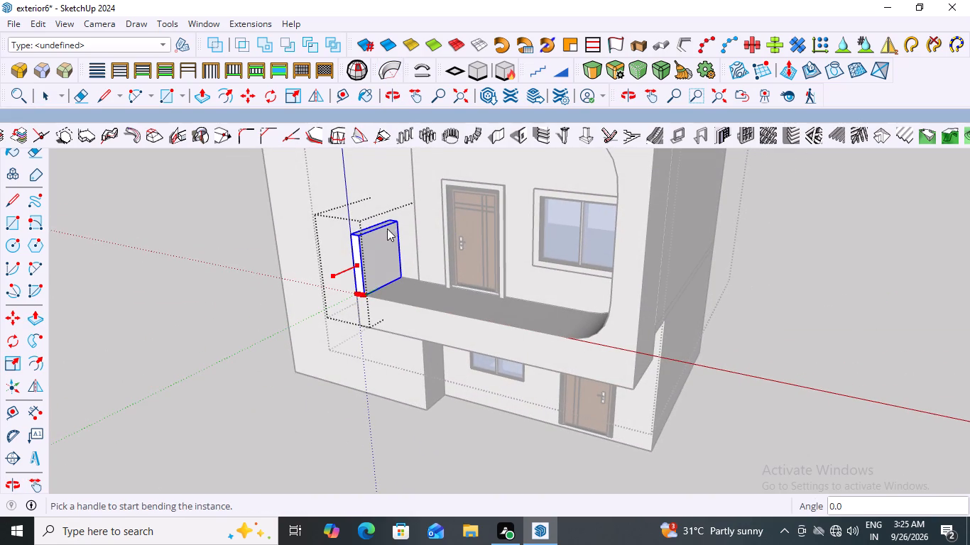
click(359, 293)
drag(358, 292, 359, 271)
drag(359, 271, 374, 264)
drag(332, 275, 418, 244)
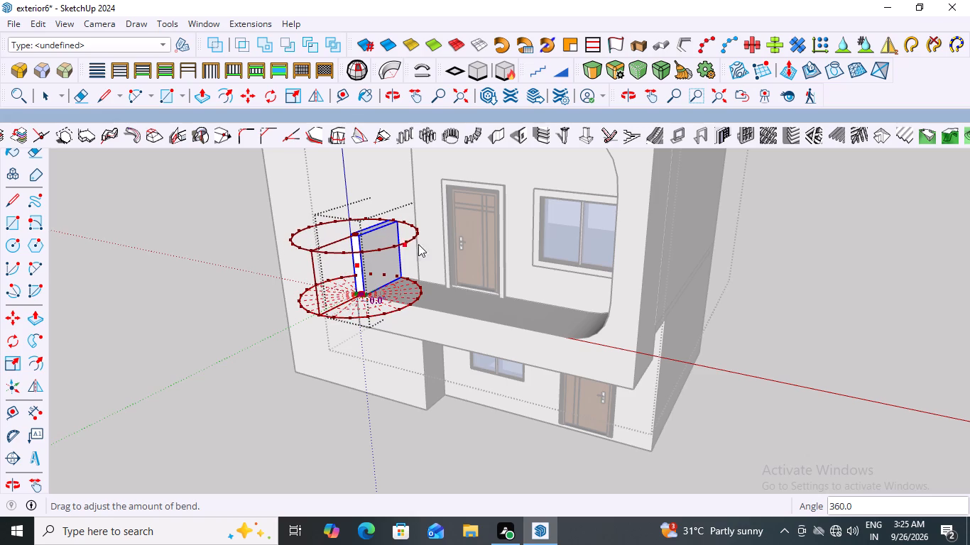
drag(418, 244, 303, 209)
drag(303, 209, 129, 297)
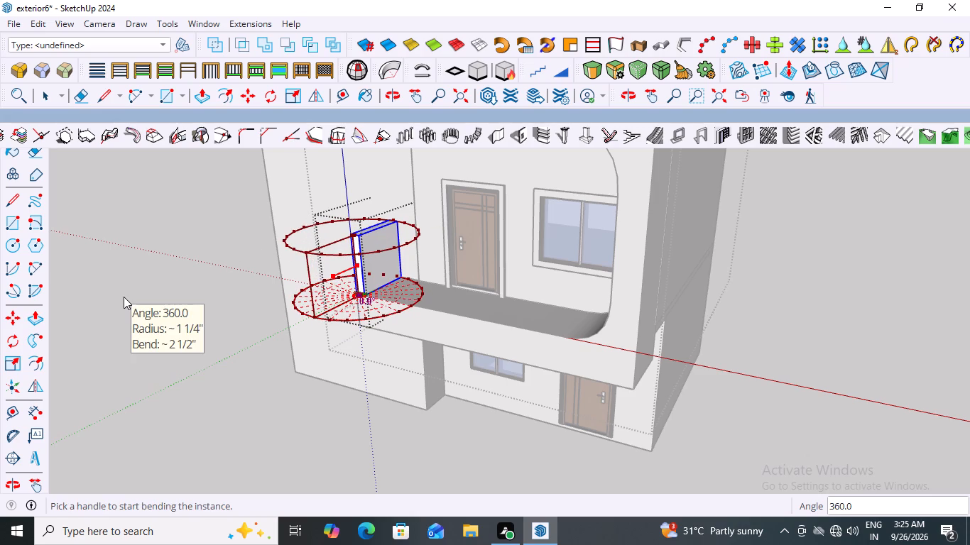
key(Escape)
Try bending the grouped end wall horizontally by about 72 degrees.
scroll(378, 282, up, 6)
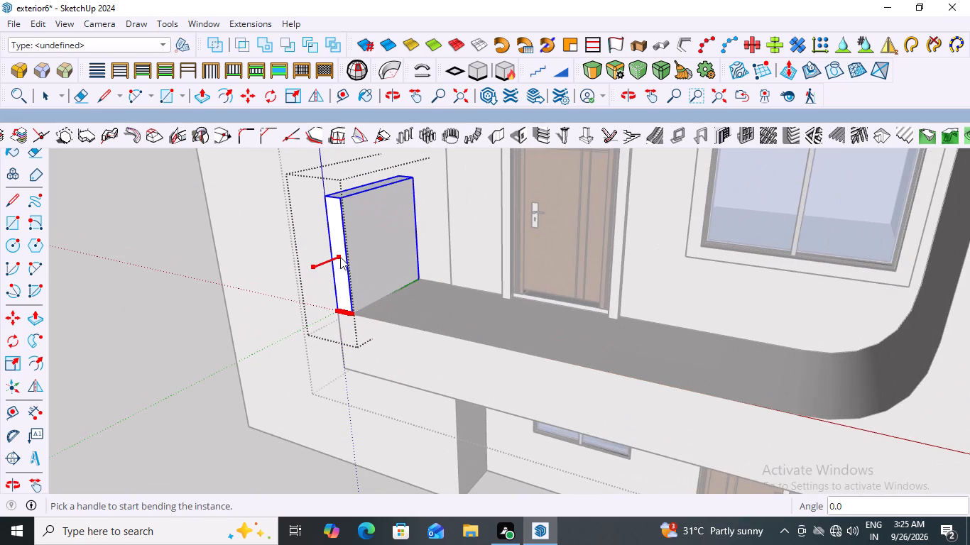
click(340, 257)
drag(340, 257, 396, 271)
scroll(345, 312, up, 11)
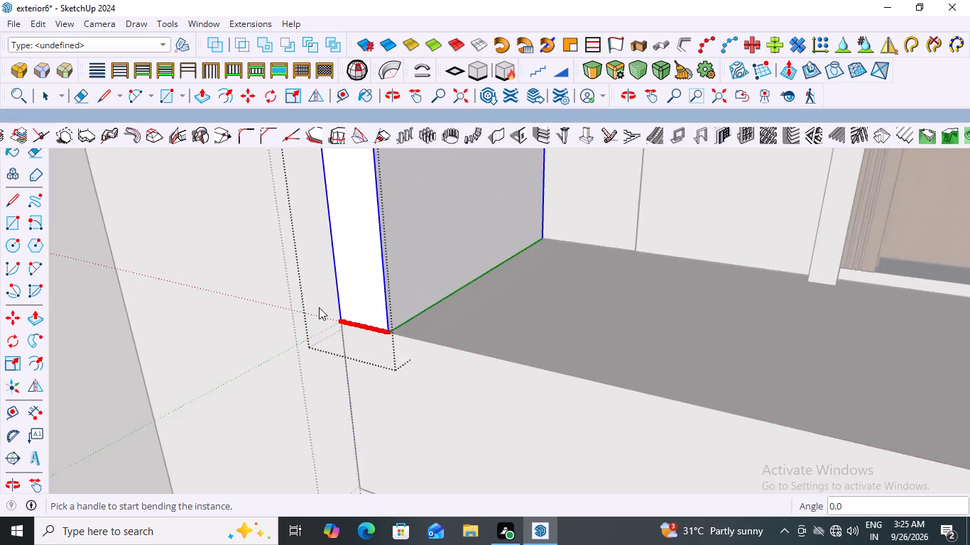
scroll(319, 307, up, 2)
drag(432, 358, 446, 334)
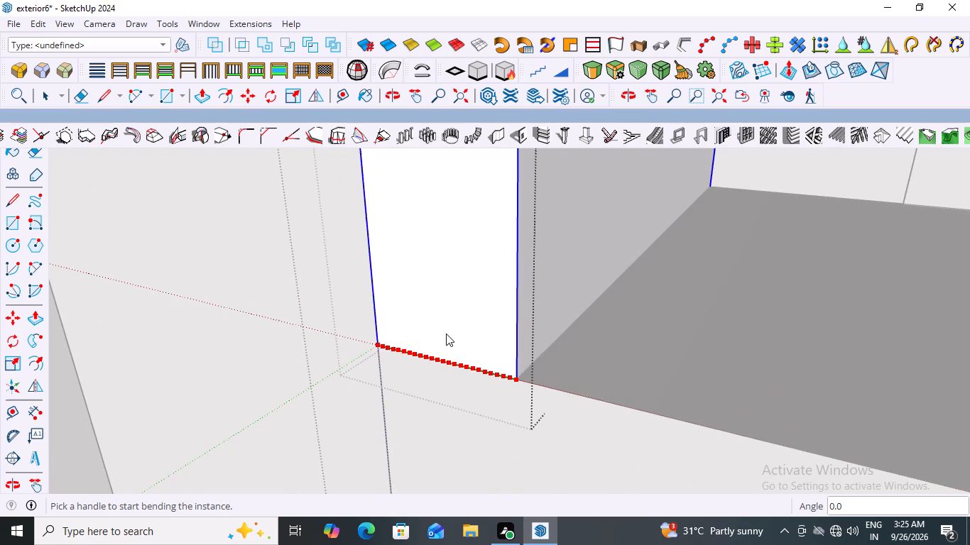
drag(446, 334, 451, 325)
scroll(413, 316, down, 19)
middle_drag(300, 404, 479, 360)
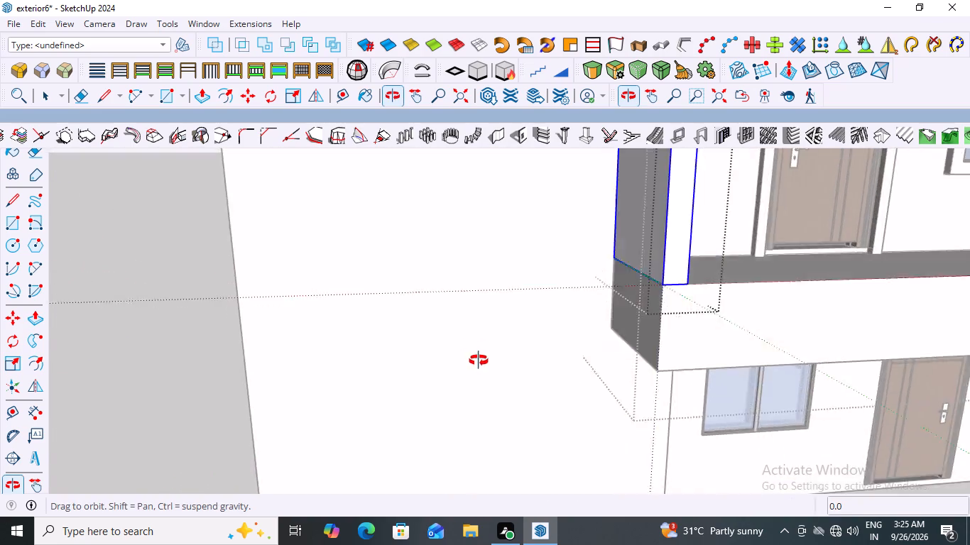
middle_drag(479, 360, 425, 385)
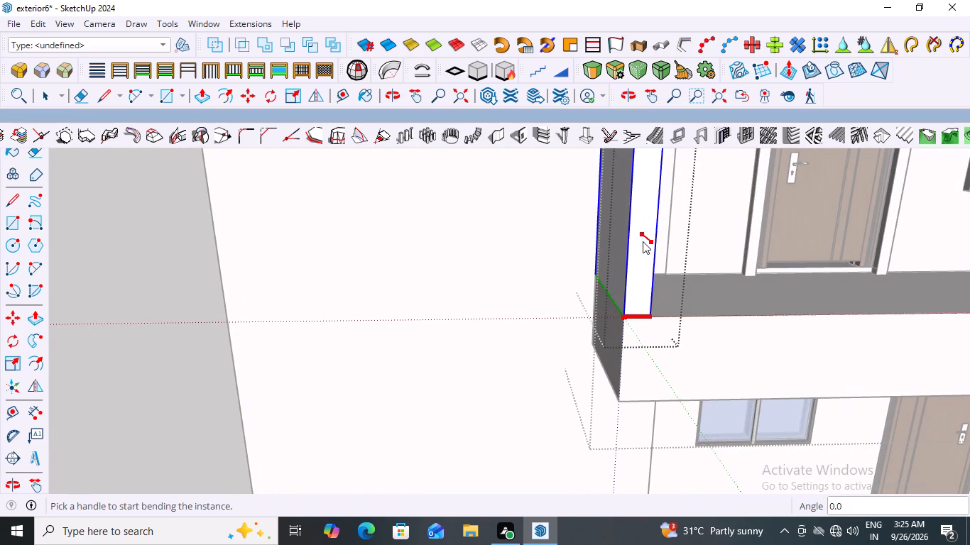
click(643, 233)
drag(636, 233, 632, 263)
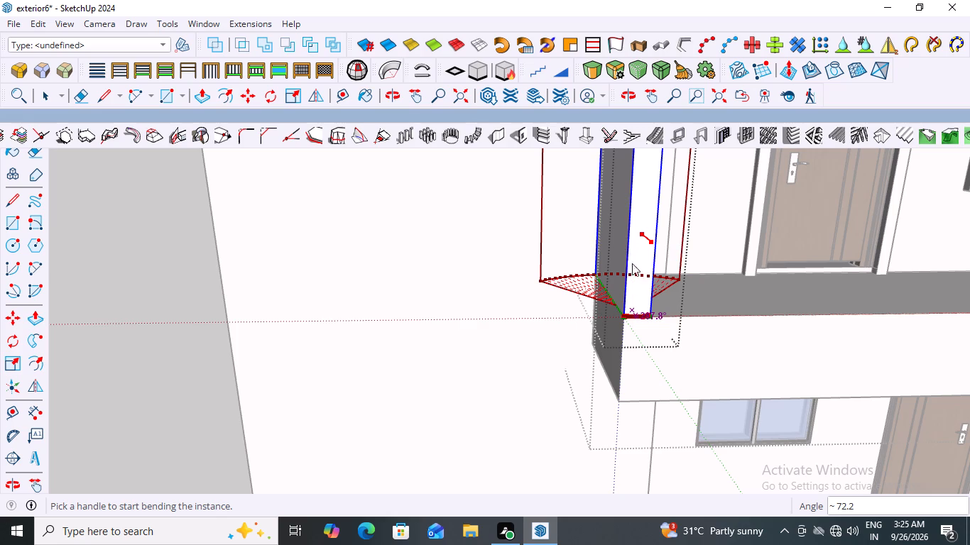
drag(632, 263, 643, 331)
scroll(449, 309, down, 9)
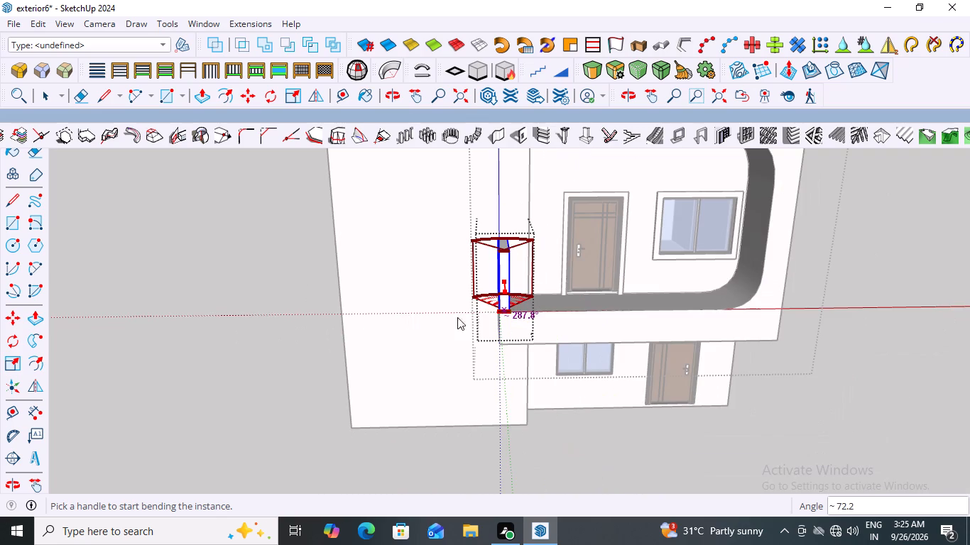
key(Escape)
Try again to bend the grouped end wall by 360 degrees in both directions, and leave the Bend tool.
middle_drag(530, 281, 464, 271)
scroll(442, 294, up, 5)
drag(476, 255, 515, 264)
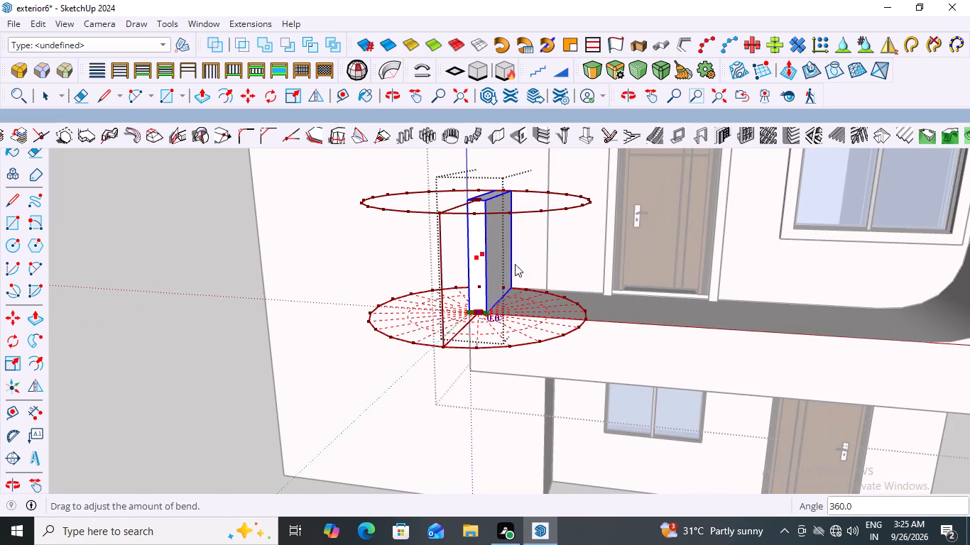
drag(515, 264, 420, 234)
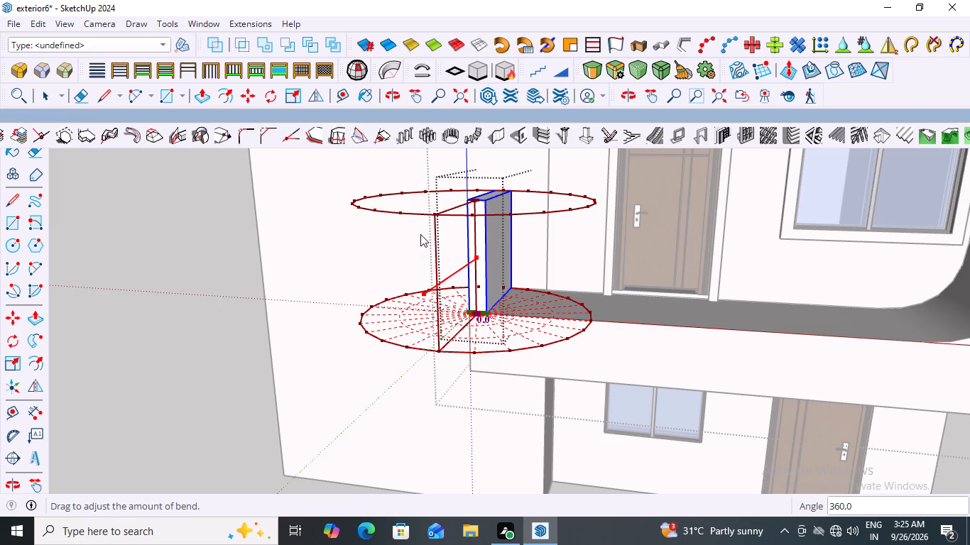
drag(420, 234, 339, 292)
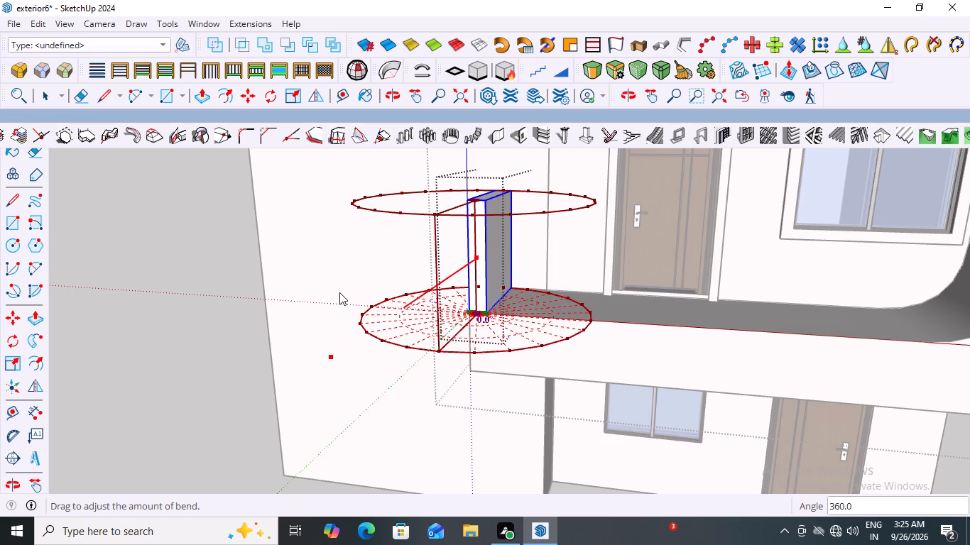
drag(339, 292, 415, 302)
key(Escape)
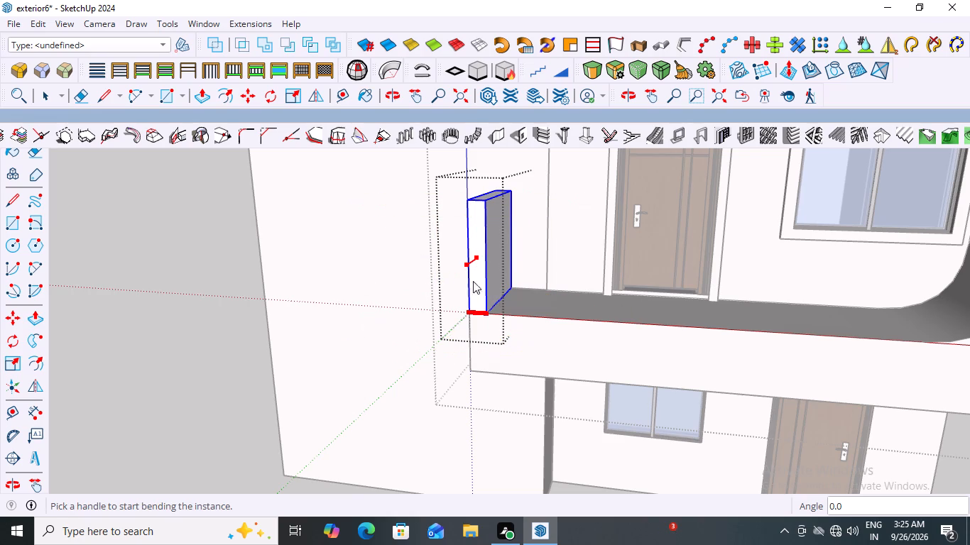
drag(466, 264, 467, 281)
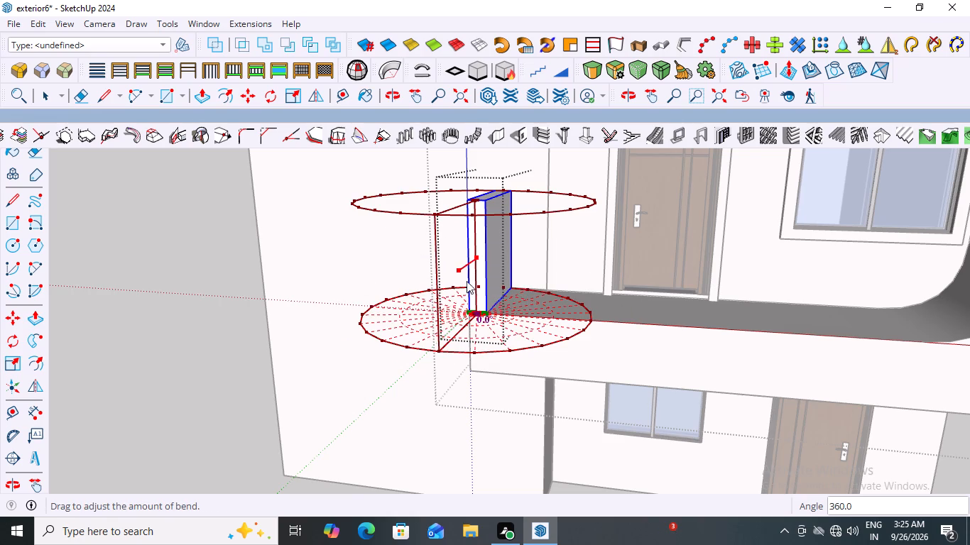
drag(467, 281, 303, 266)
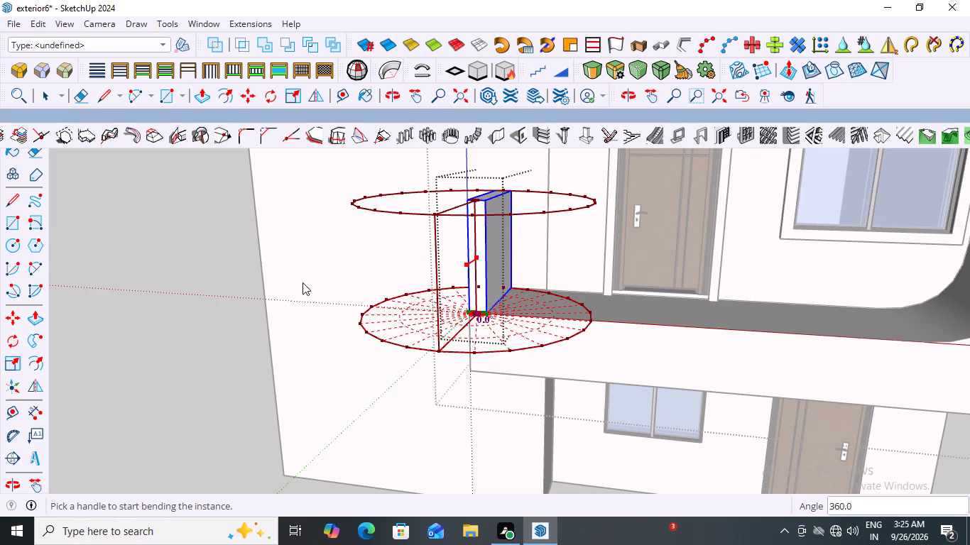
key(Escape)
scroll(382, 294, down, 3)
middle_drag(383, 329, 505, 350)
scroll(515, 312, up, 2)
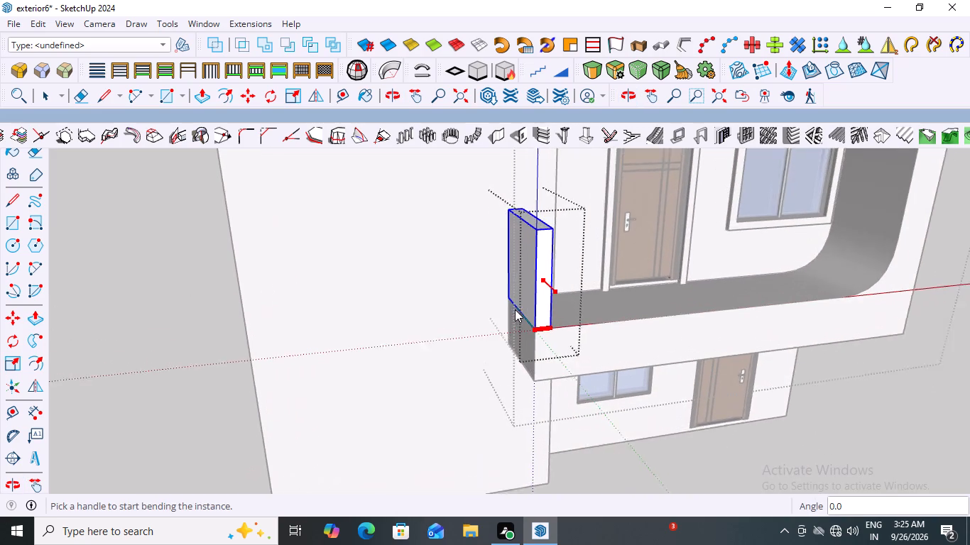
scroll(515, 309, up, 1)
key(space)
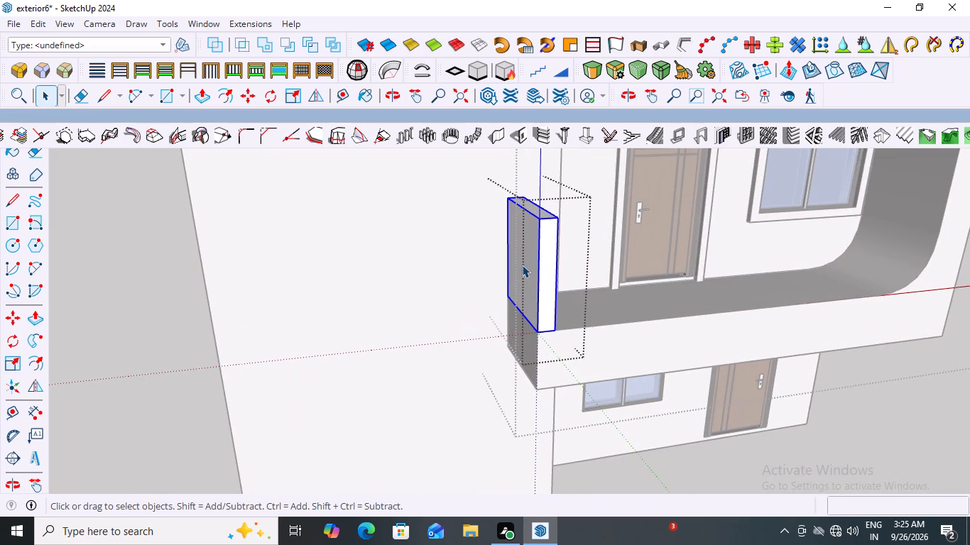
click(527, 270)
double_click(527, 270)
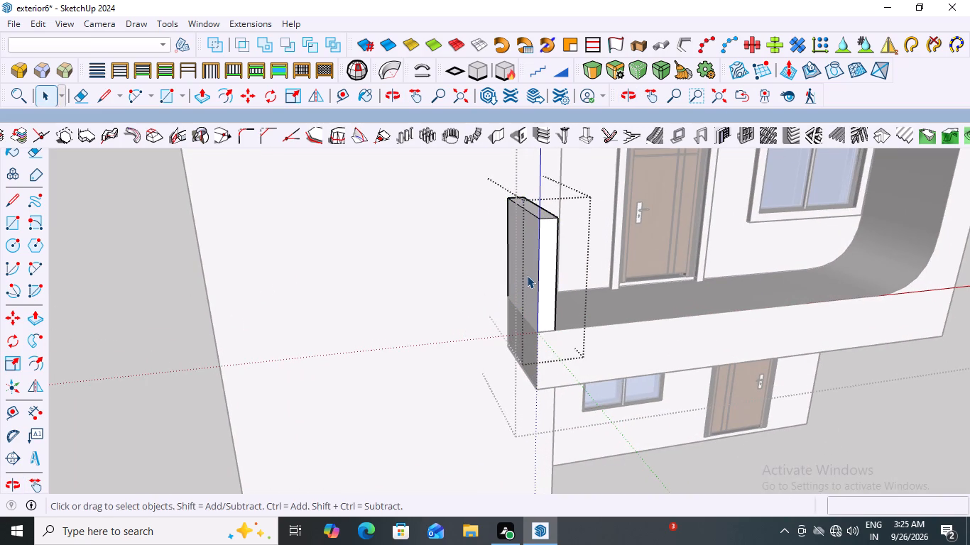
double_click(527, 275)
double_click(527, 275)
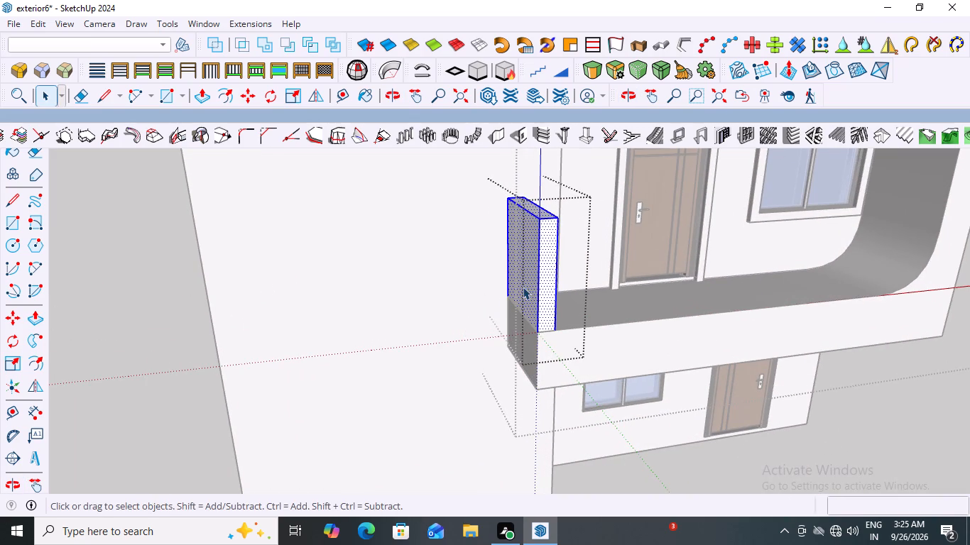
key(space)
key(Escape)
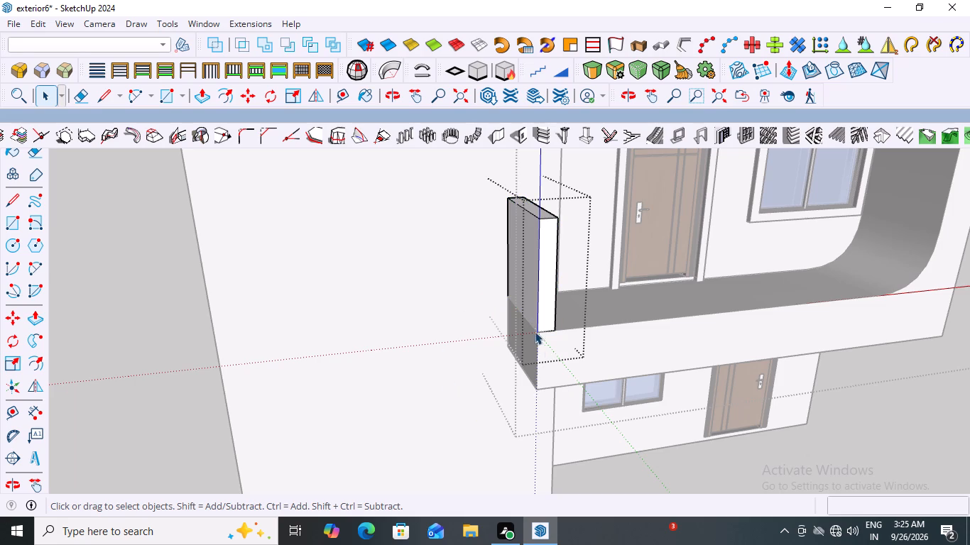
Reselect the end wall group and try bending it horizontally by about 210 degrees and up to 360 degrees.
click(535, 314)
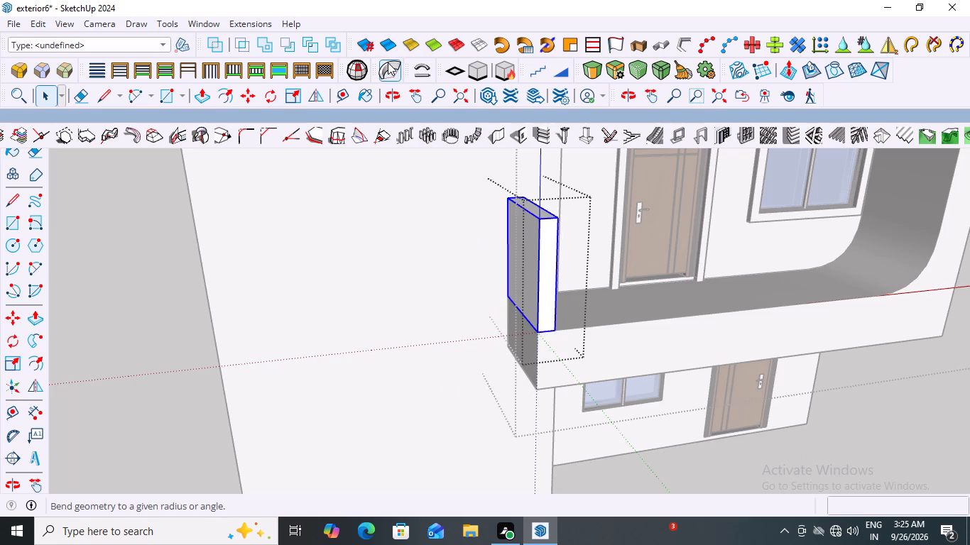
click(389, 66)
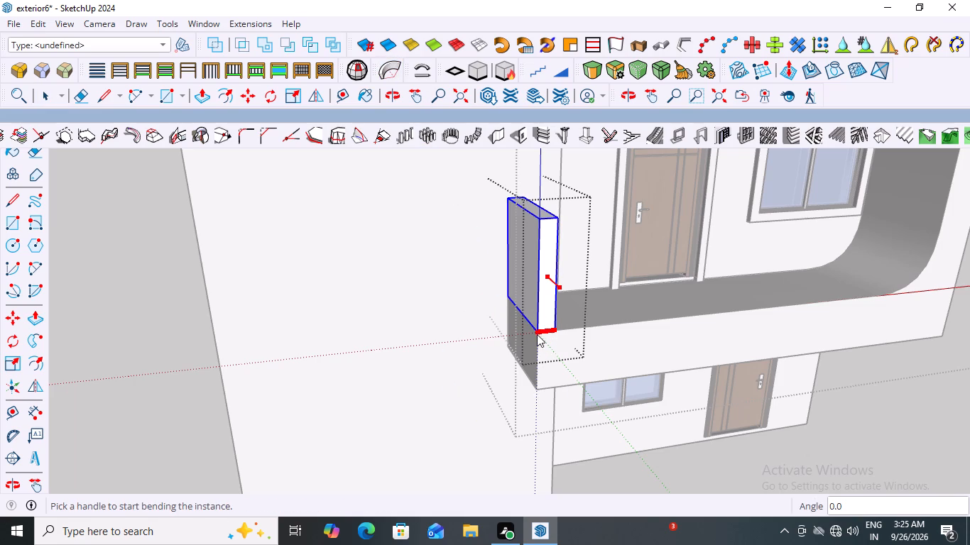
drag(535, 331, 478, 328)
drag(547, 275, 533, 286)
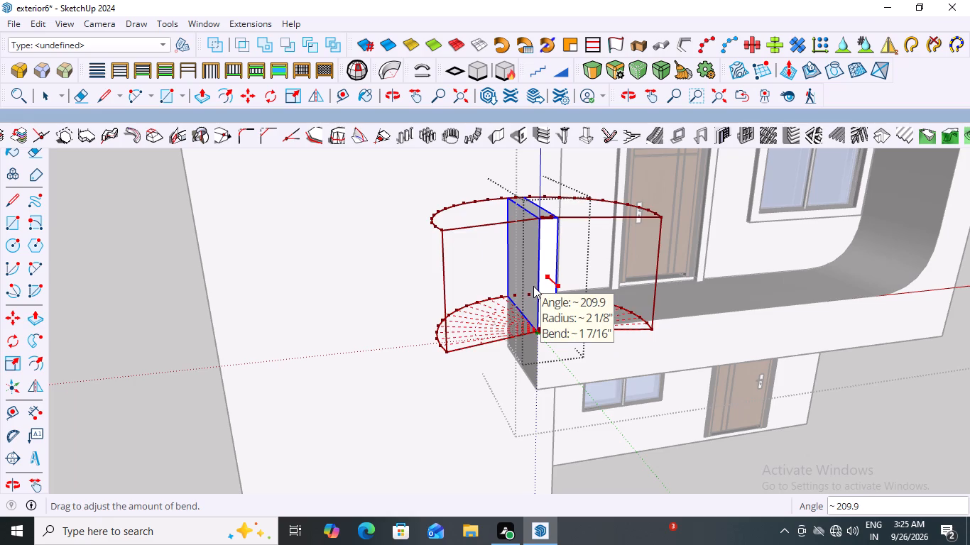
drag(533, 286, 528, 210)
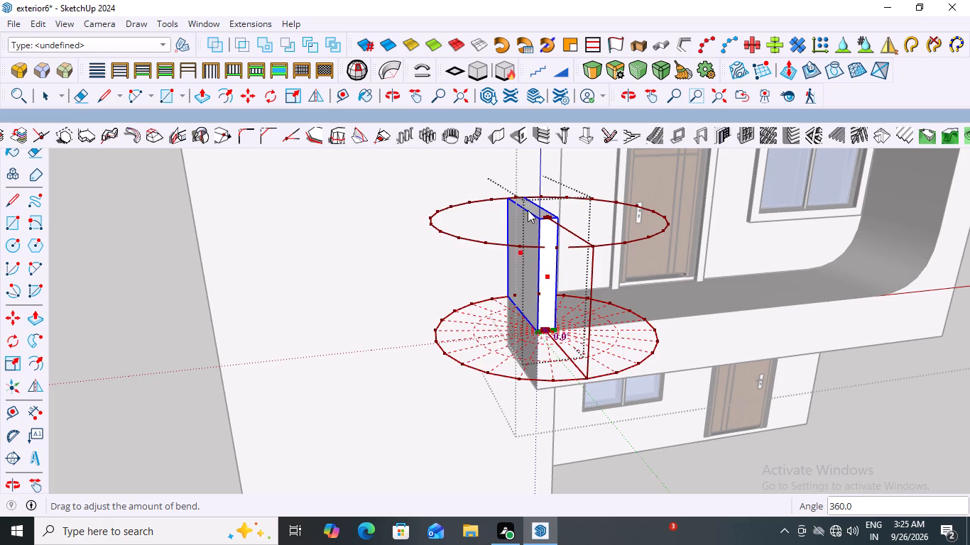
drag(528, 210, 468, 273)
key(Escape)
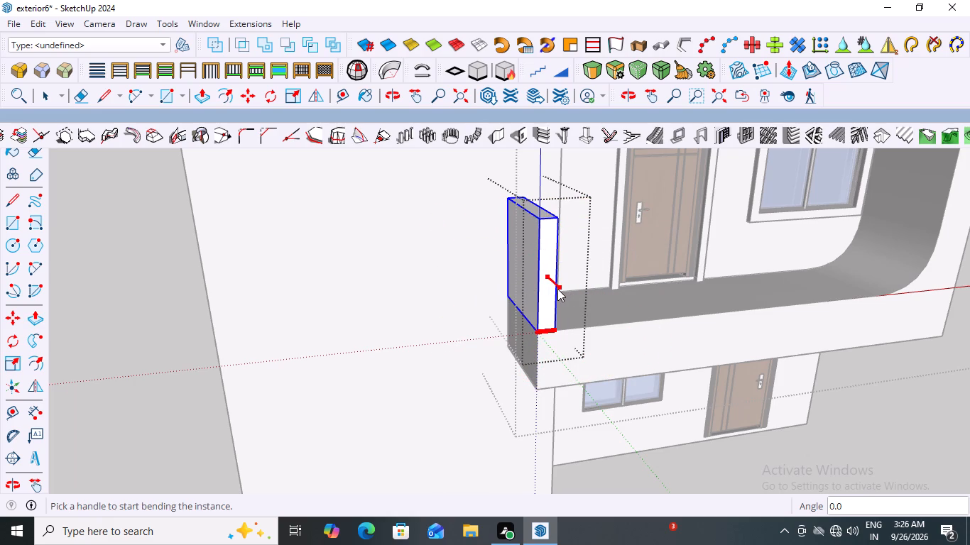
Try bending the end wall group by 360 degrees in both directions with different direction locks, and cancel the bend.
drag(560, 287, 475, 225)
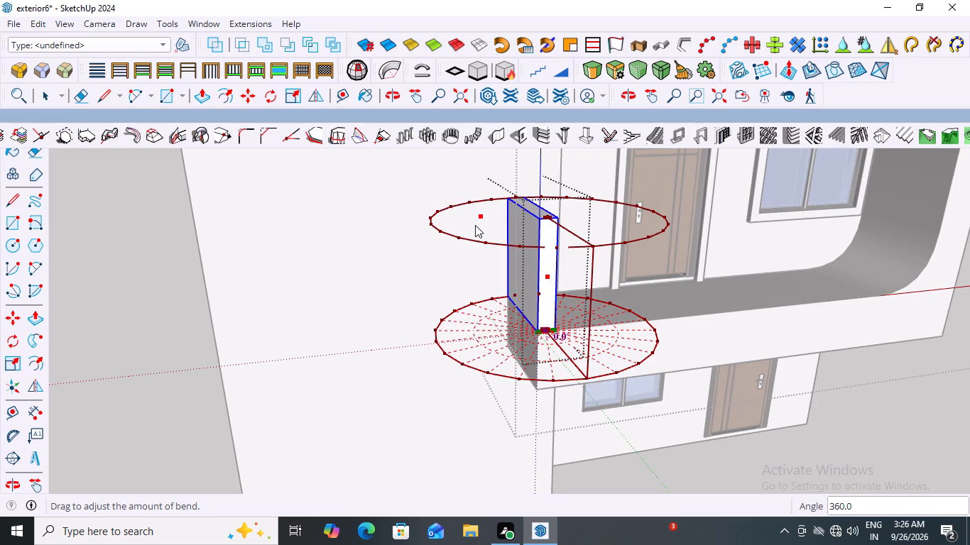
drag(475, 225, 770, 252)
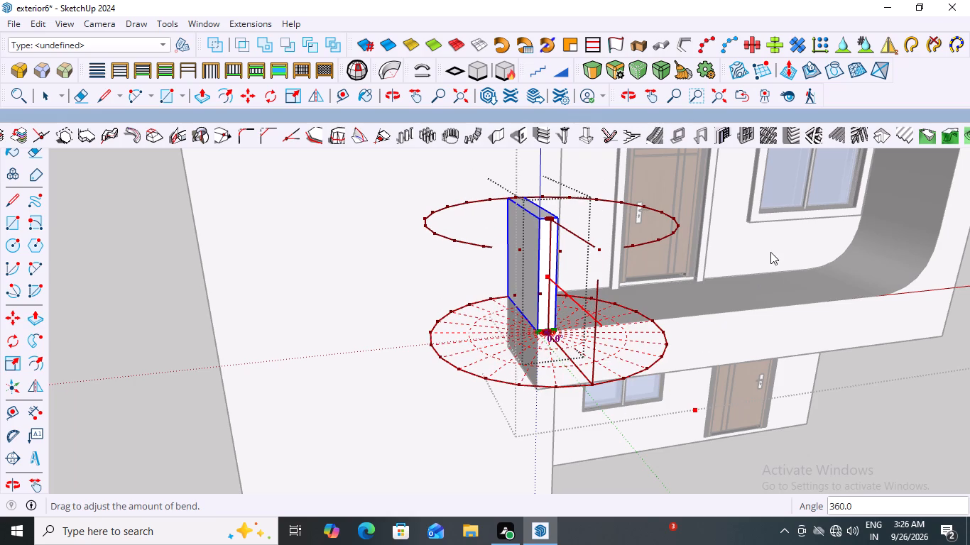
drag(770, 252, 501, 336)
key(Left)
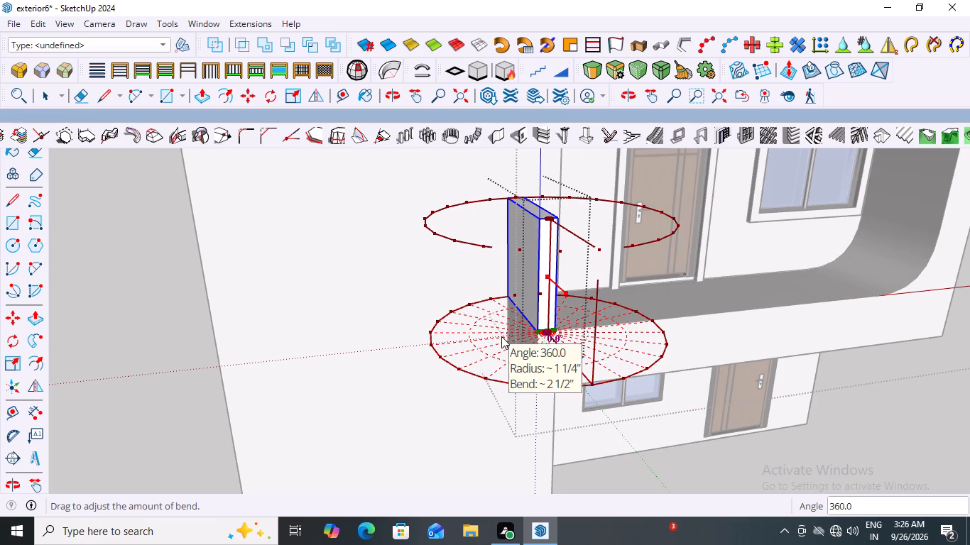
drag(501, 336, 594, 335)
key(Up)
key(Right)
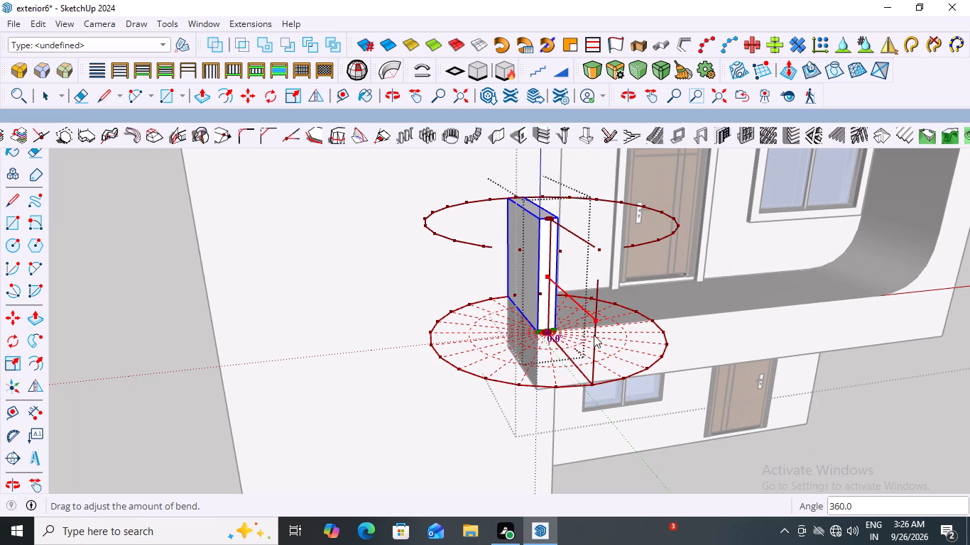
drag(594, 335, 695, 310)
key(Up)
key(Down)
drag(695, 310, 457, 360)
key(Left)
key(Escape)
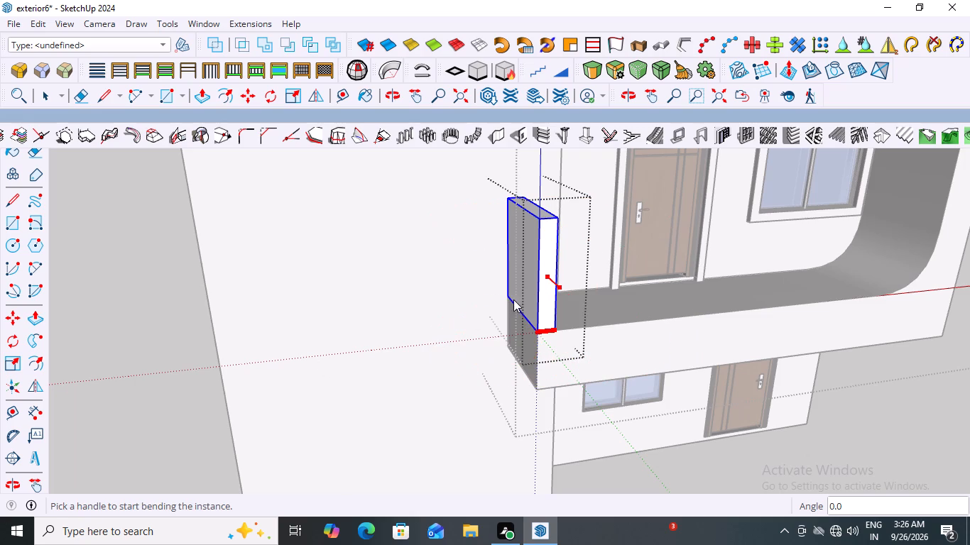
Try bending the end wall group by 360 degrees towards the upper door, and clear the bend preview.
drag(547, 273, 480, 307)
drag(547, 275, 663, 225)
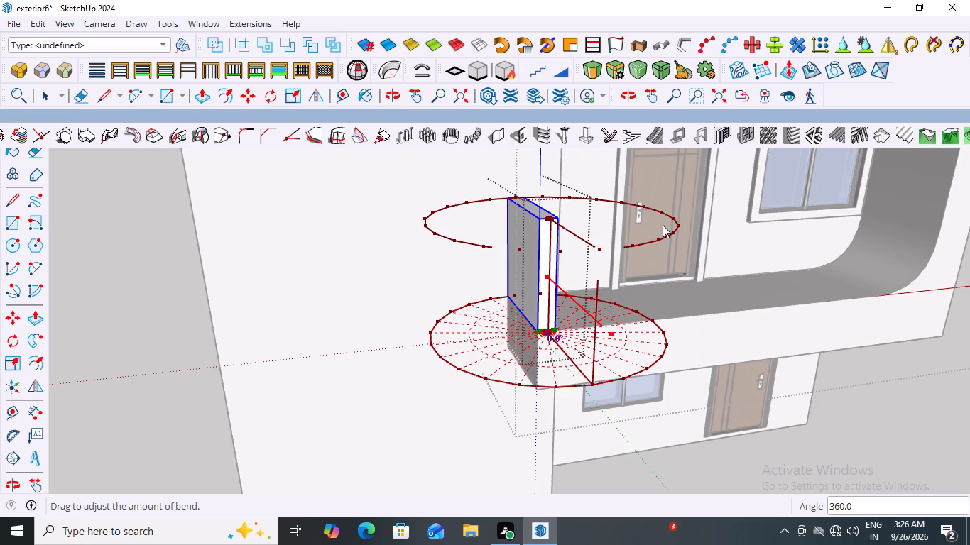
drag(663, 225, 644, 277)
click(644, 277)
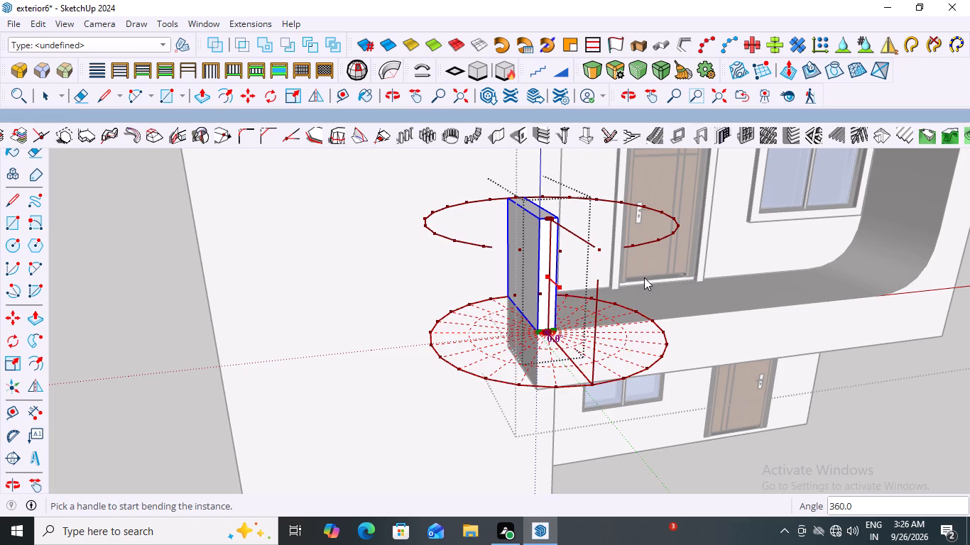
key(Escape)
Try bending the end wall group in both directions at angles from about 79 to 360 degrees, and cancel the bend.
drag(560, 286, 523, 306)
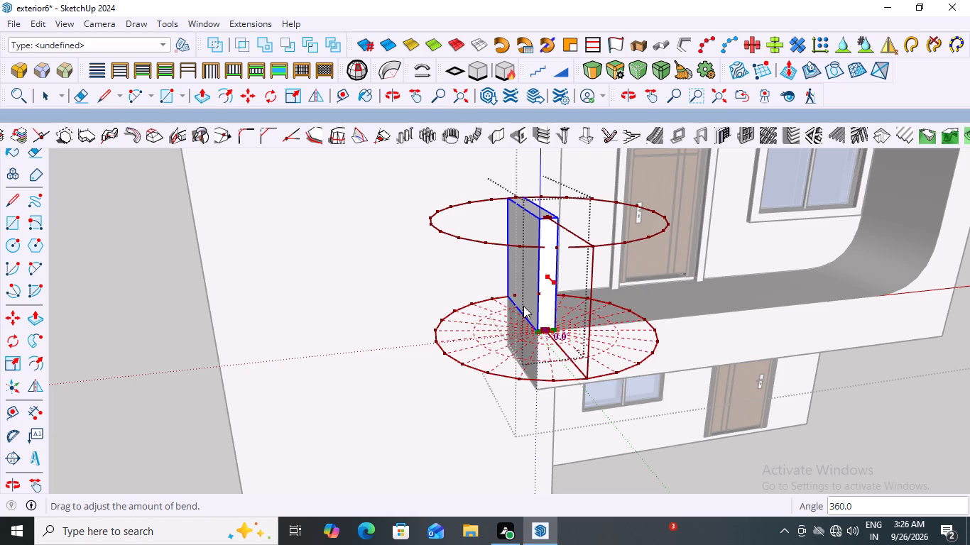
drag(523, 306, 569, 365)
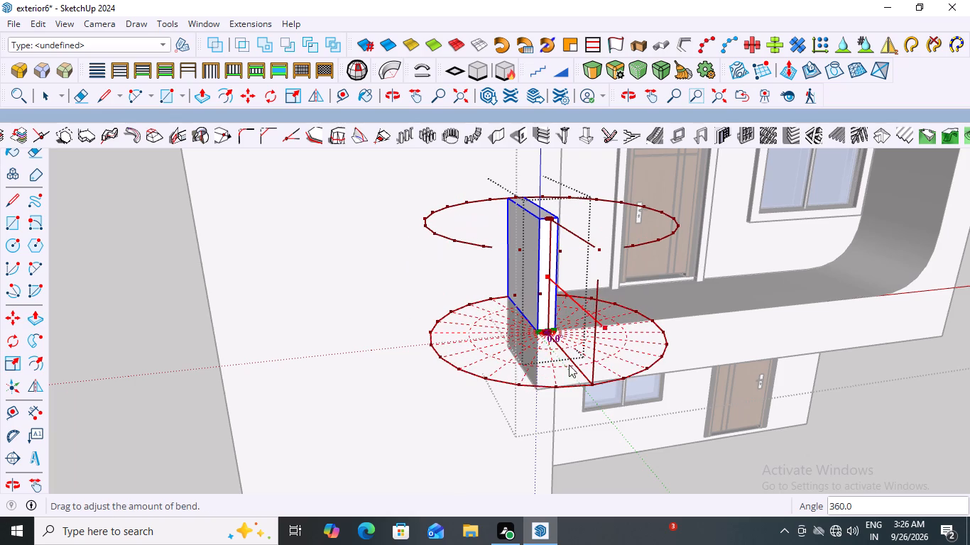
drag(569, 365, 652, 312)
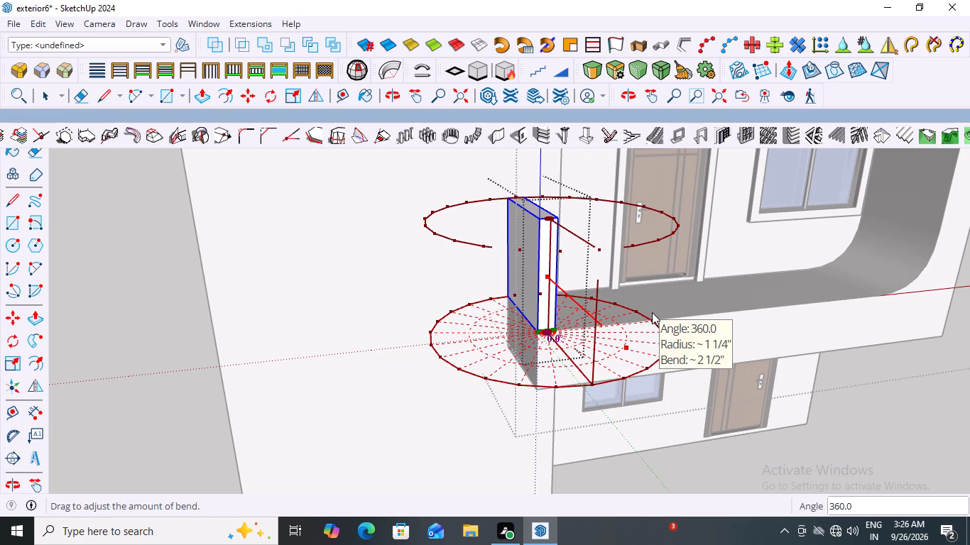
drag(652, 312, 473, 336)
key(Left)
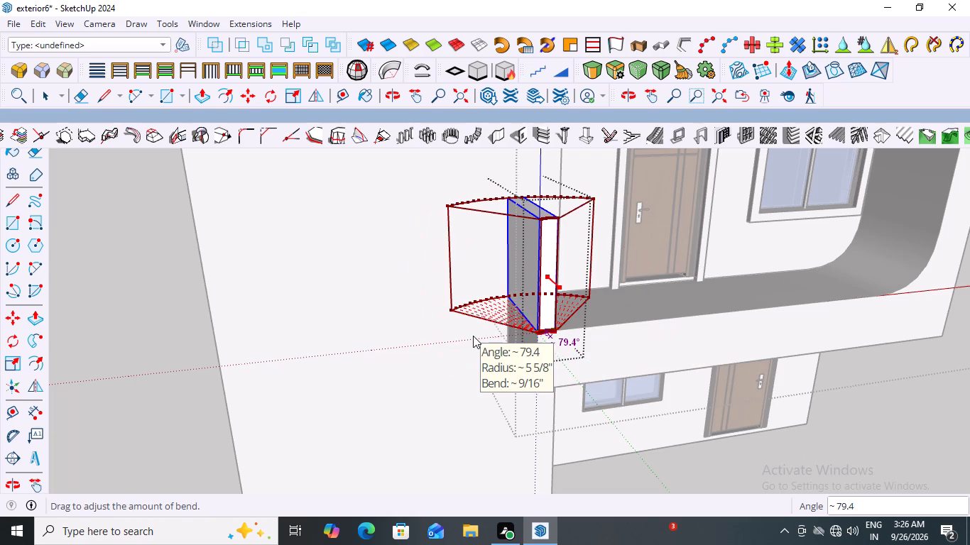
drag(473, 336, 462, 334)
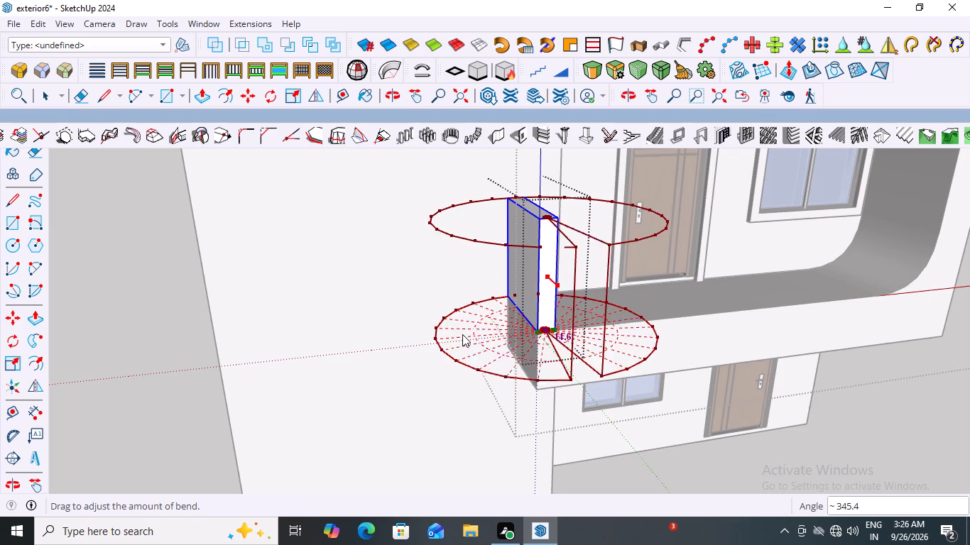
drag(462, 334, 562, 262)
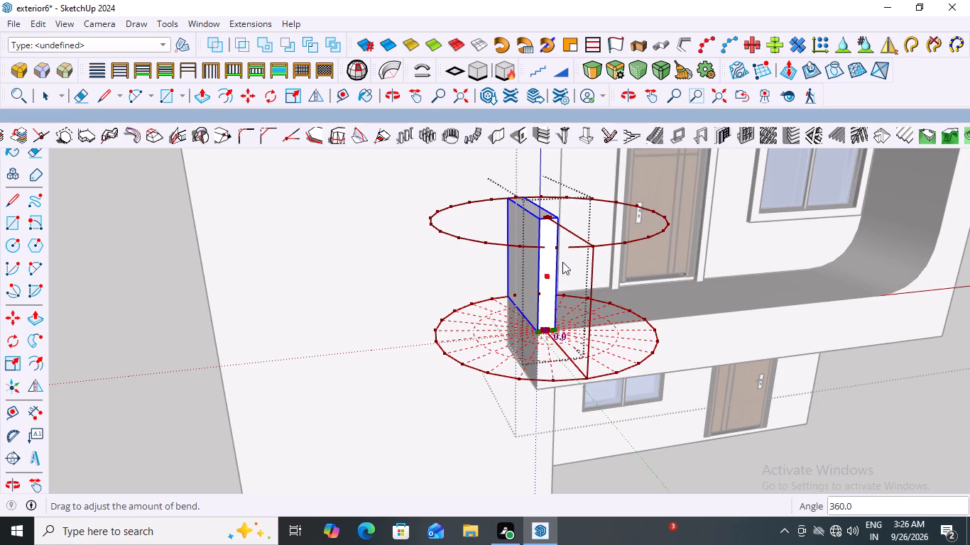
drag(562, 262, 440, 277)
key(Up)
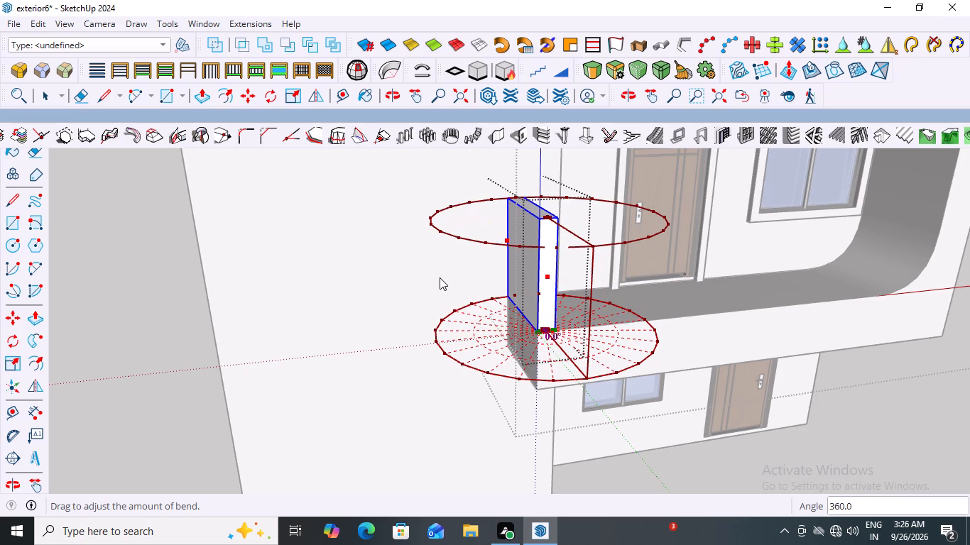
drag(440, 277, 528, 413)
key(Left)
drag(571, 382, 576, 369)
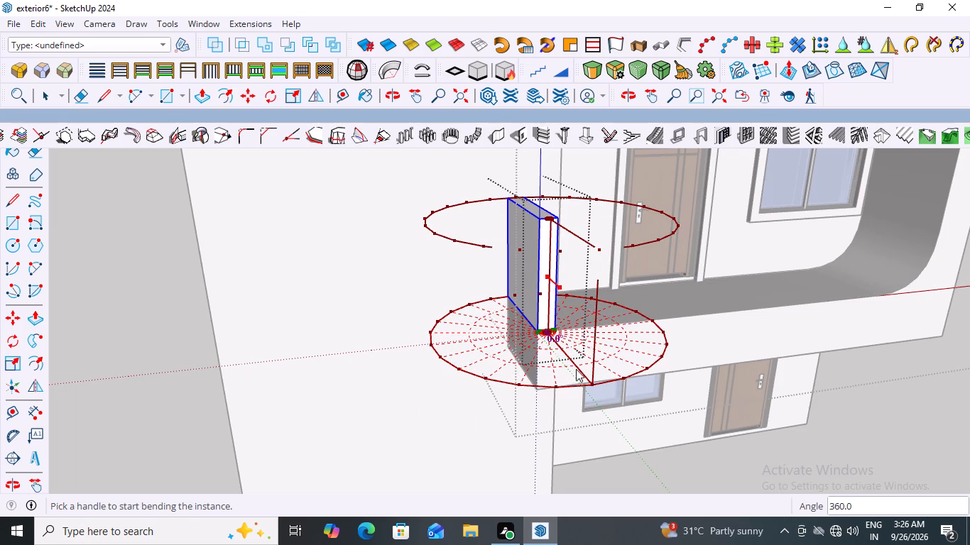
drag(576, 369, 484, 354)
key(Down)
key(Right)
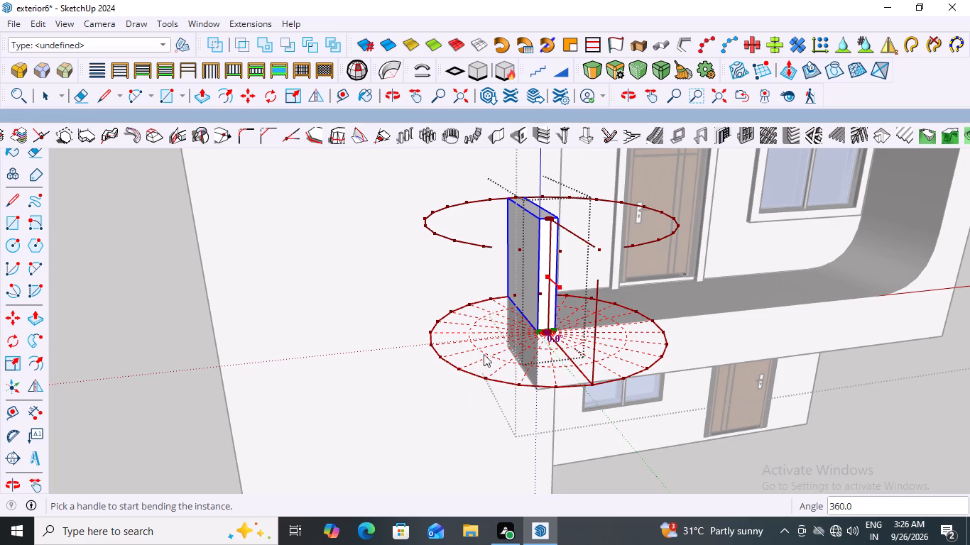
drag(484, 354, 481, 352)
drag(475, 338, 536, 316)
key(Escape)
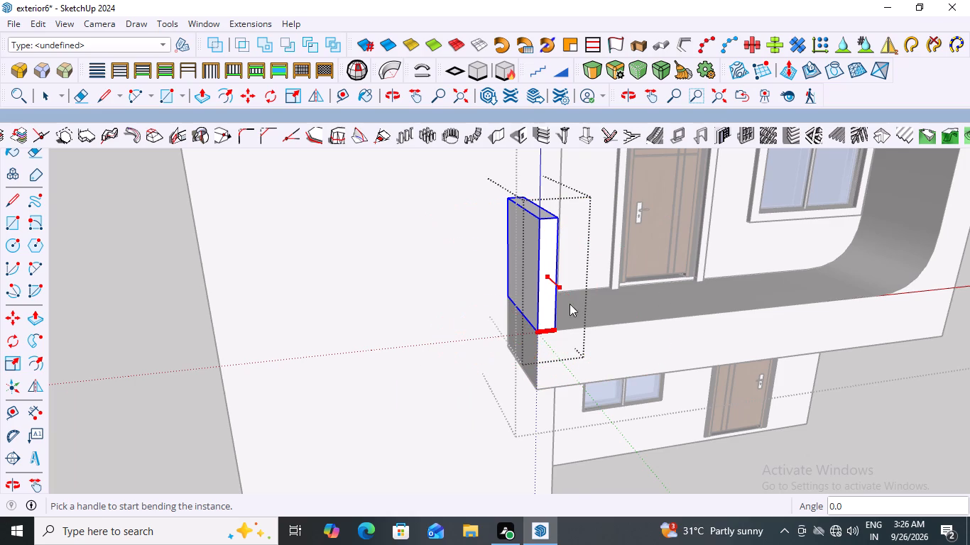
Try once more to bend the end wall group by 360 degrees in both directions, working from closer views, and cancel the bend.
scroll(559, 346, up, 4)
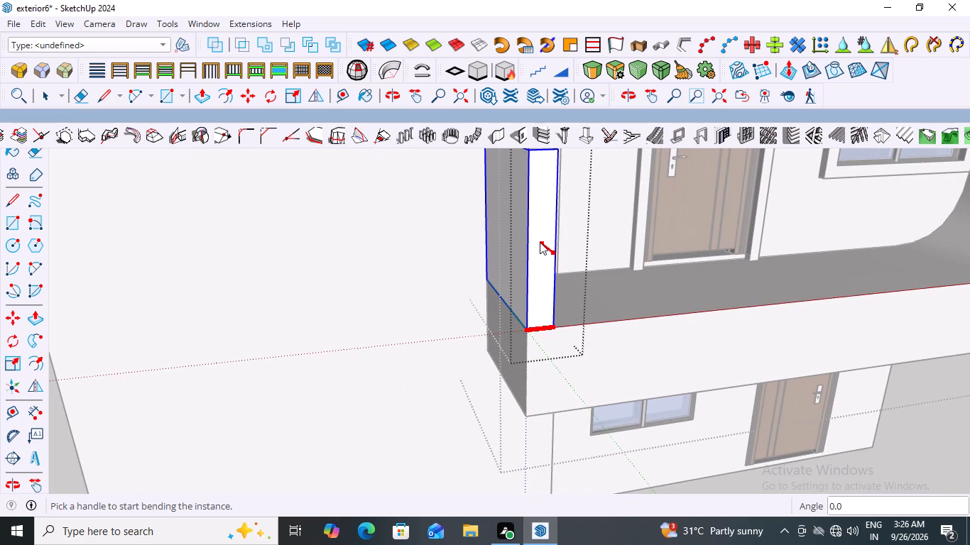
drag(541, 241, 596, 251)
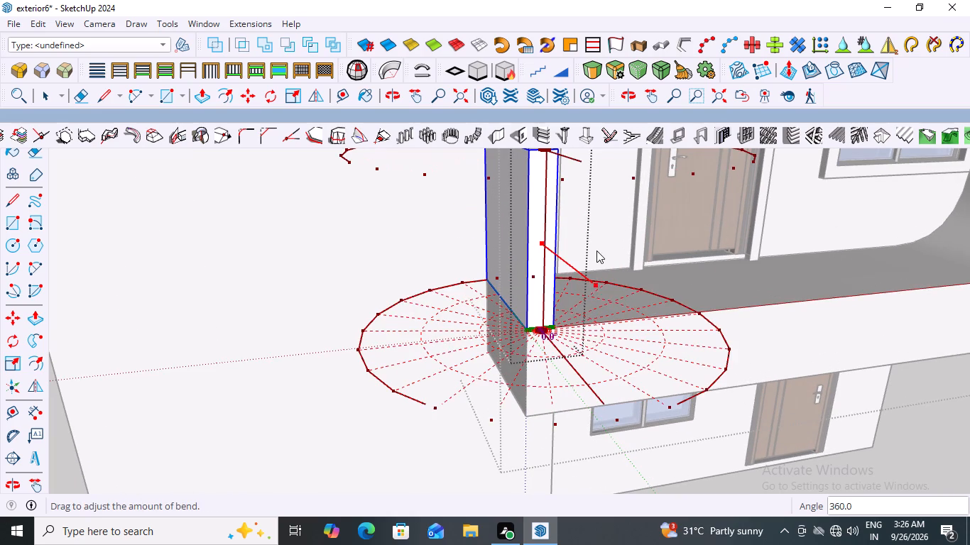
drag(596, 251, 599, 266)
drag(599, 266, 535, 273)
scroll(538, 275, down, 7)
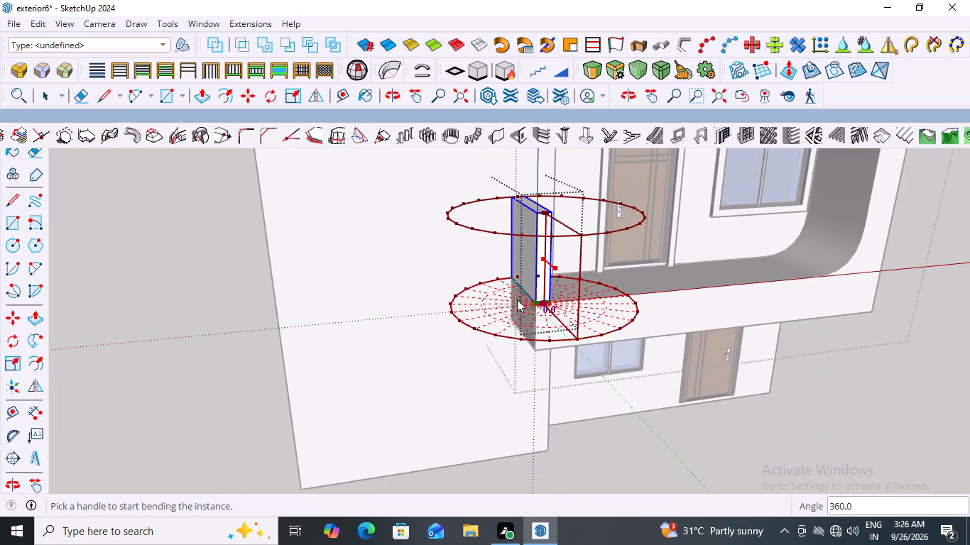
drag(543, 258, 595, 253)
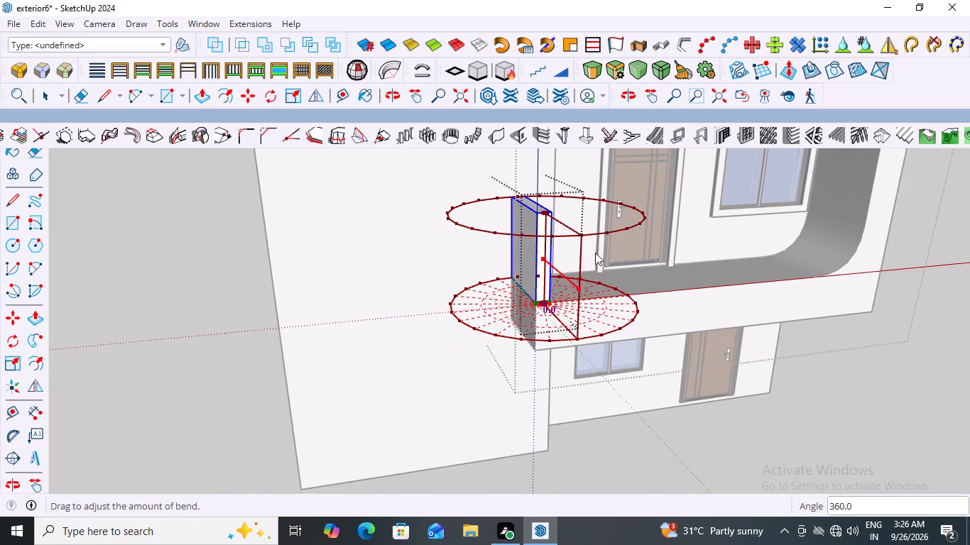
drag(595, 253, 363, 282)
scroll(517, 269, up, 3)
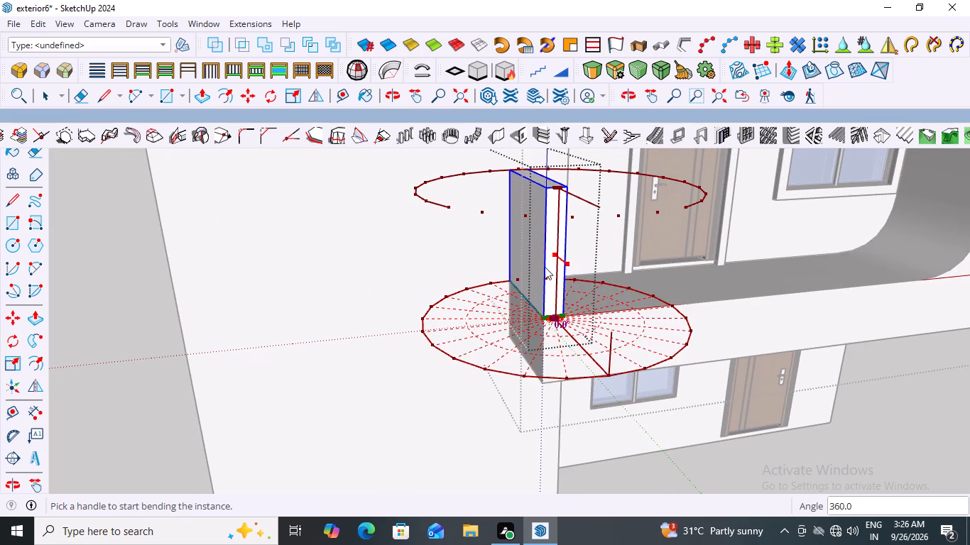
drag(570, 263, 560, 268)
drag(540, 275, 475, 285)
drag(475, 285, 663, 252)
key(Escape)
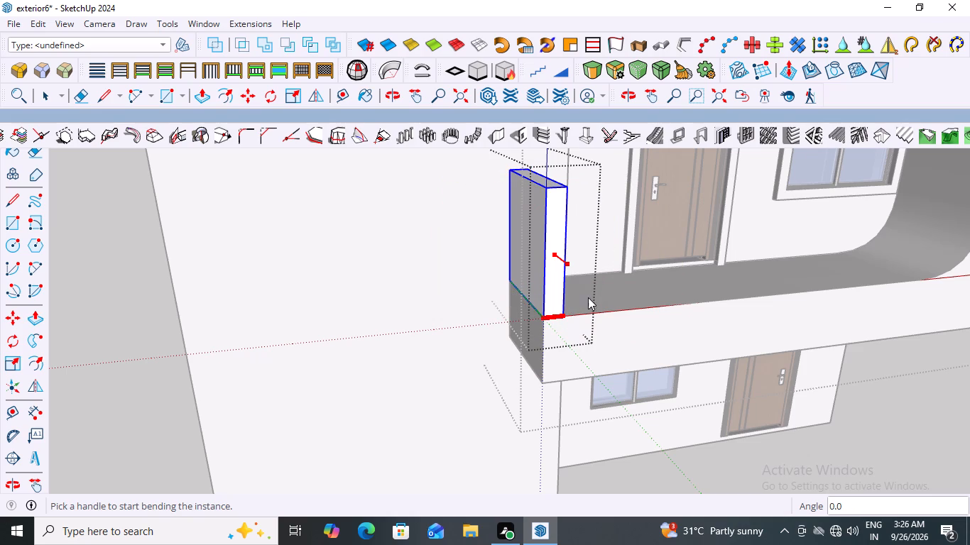
Move the end wall from the end of the C-shaped element's lower arm into the open space beside the house.
scroll(588, 298, down, 2)
key(space)
middle_drag(529, 321, 422, 315)
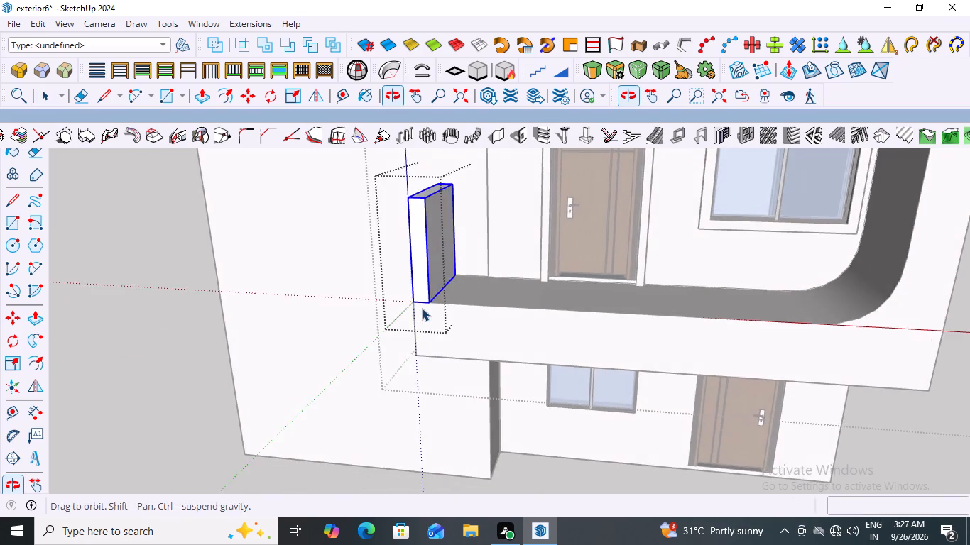
scroll(423, 288, up, 5)
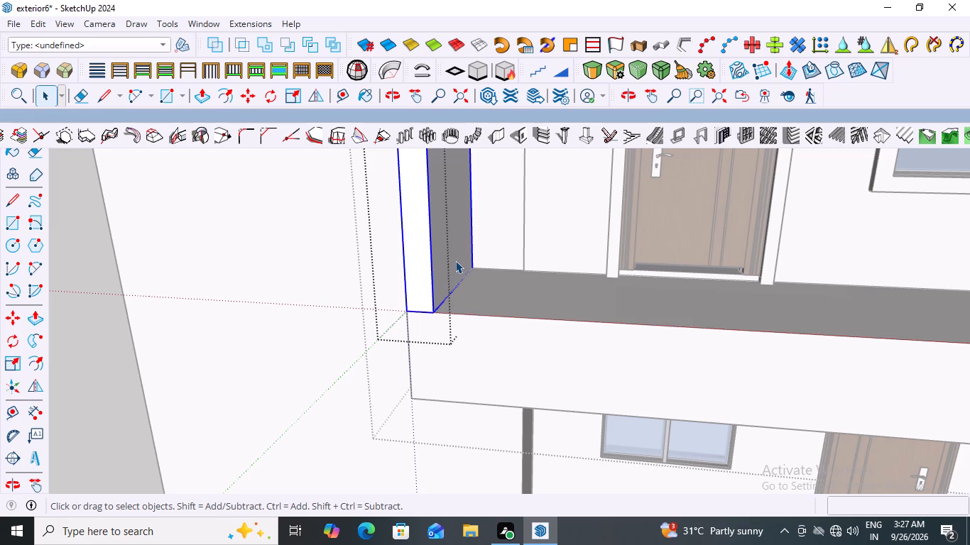
click(455, 260)
scroll(427, 314, down, 2)
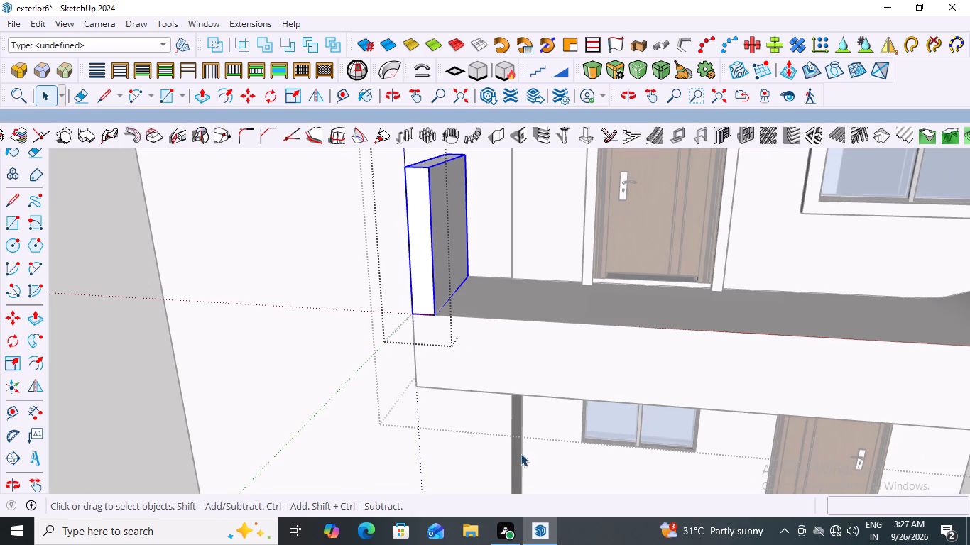
scroll(457, 270, up, 3)
scroll(472, 304, down, 6)
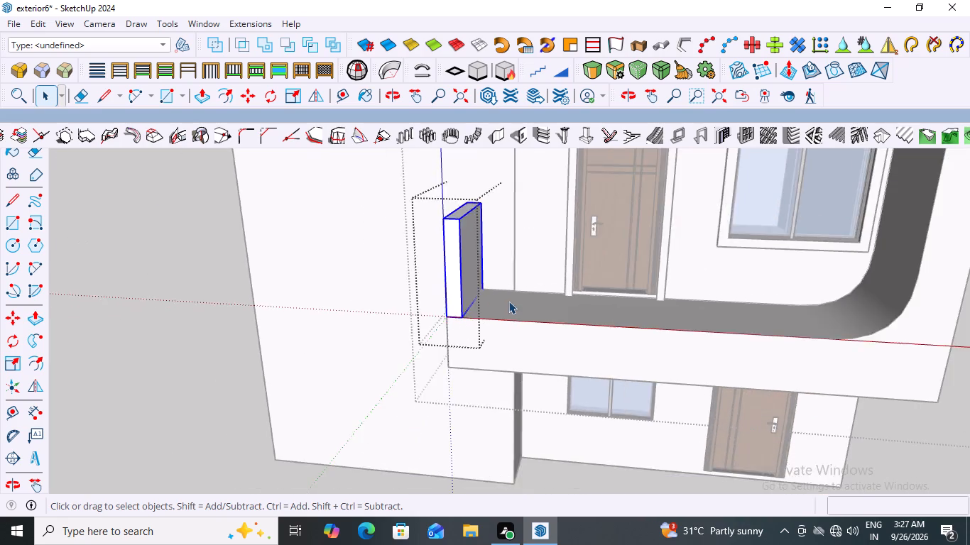
scroll(508, 301, down, 4)
scroll(477, 293, up, 1)
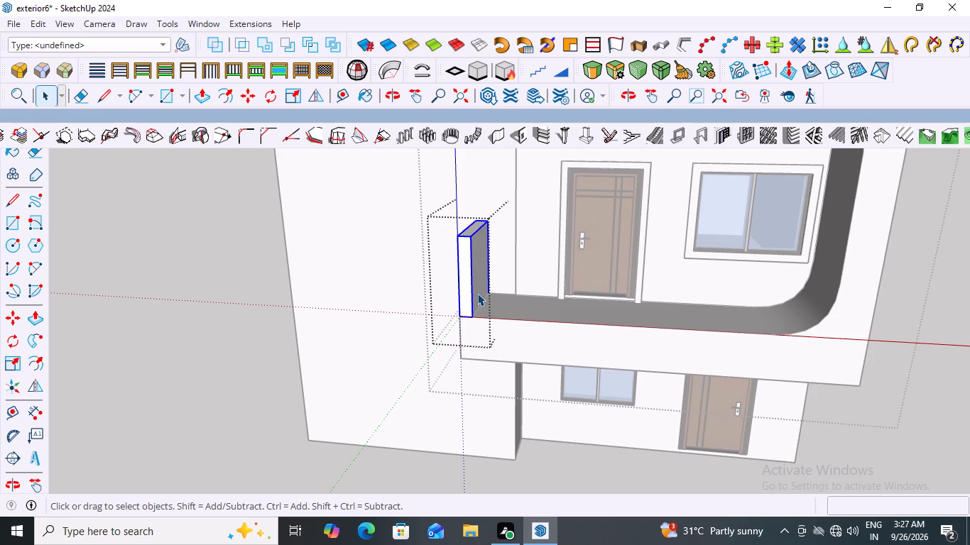
key(m)
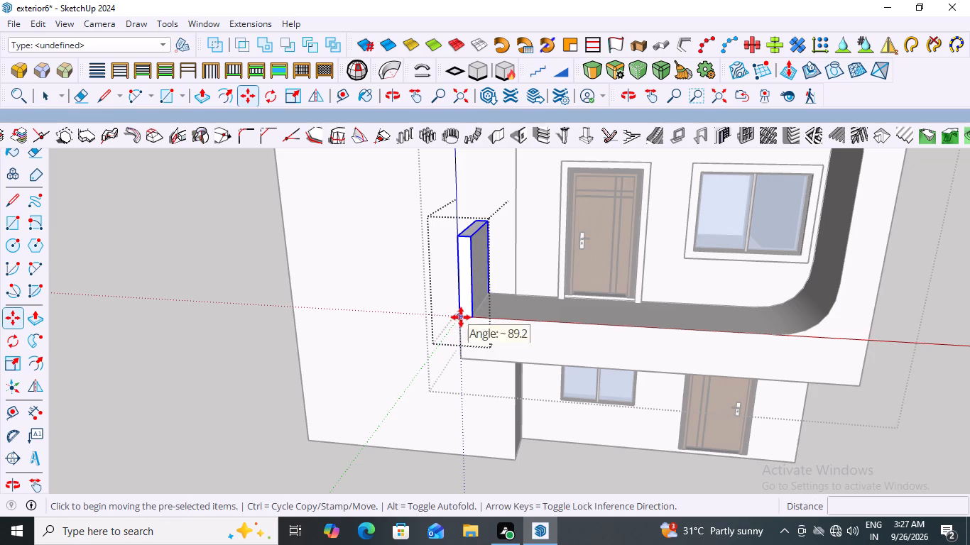
click(461, 317)
scroll(419, 375, down, 8)
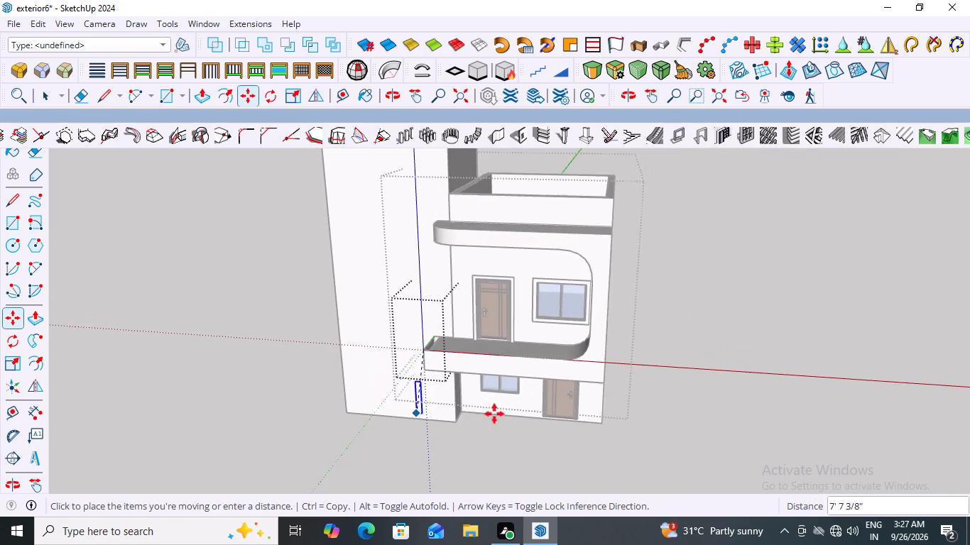
click(687, 331)
scroll(688, 355, up, 7)
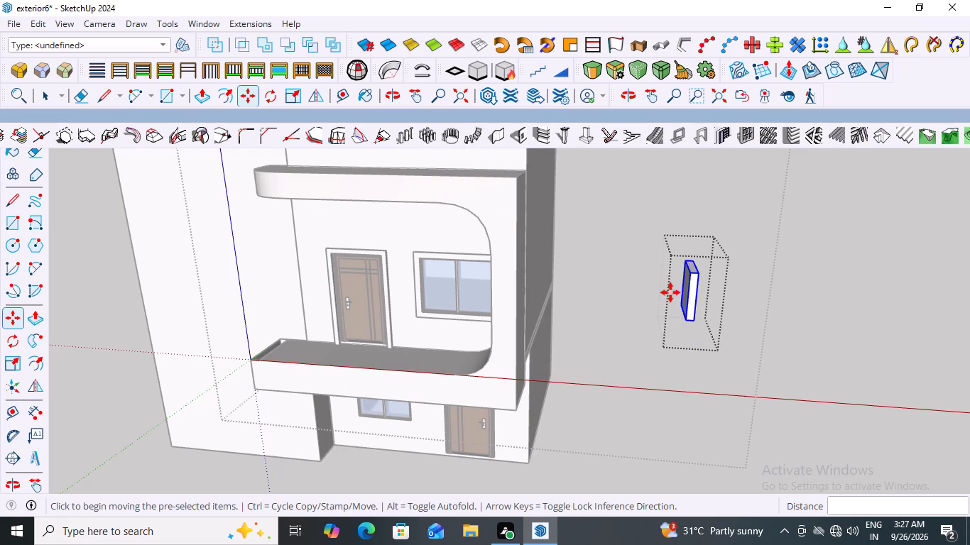
key(space)
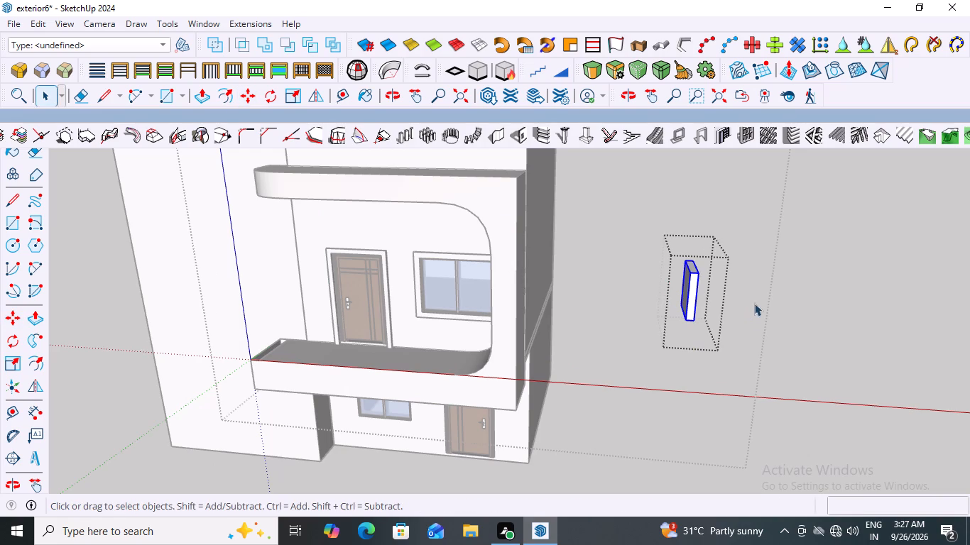
Close the open groups and examine the moved end wall and the house facade from the front and side.
click(788, 299)
scroll(692, 321, down, 1)
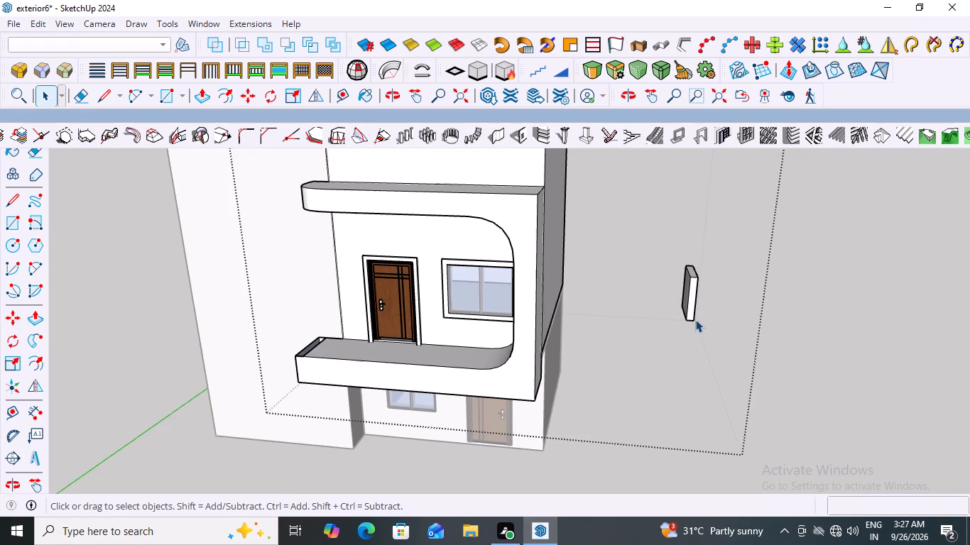
scroll(906, 296, down, 2)
middle_drag(896, 298, 617, 270)
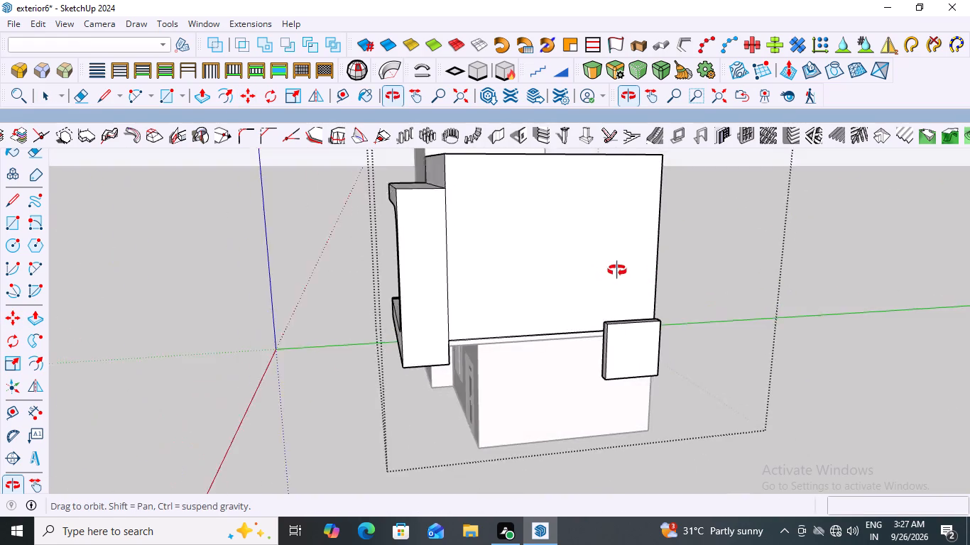
middle_drag(617, 270, 682, 265)
click(885, 262)
middle_drag(689, 358, 801, 368)
scroll(689, 358, down, 1)
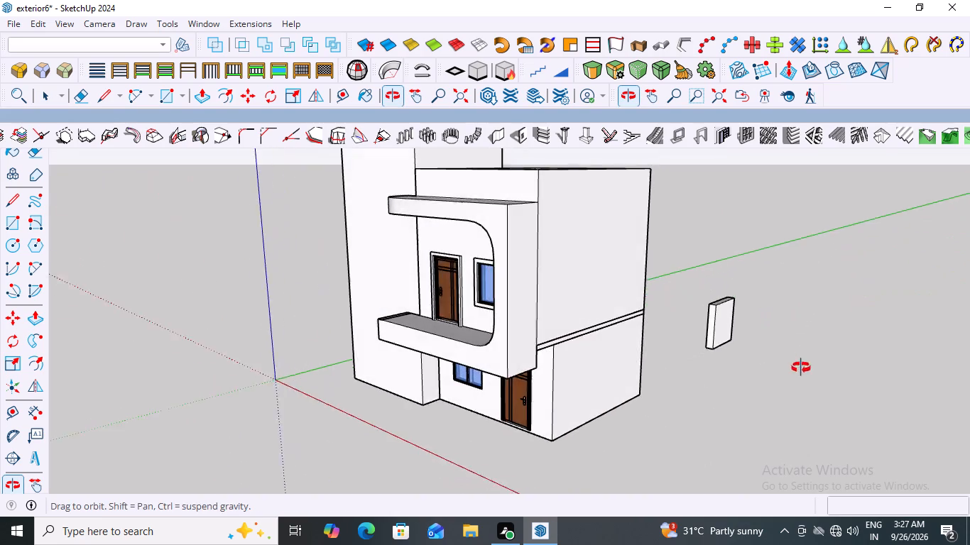
middle_drag(801, 368, 825, 356)
scroll(753, 350, up, 2)
scroll(753, 317, down, 5)
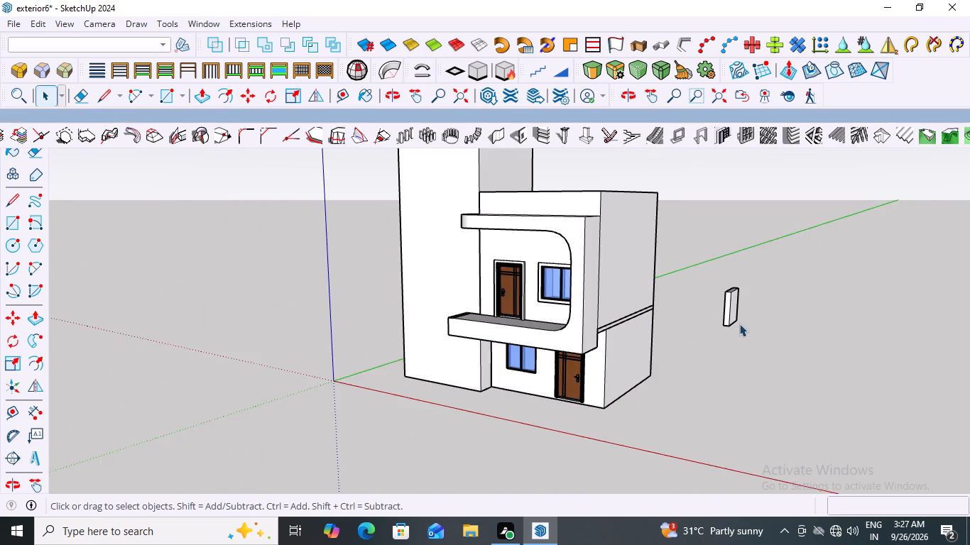
middle_drag(716, 349, 845, 363)
scroll(726, 355, down, 1)
scroll(707, 307, up, 5)
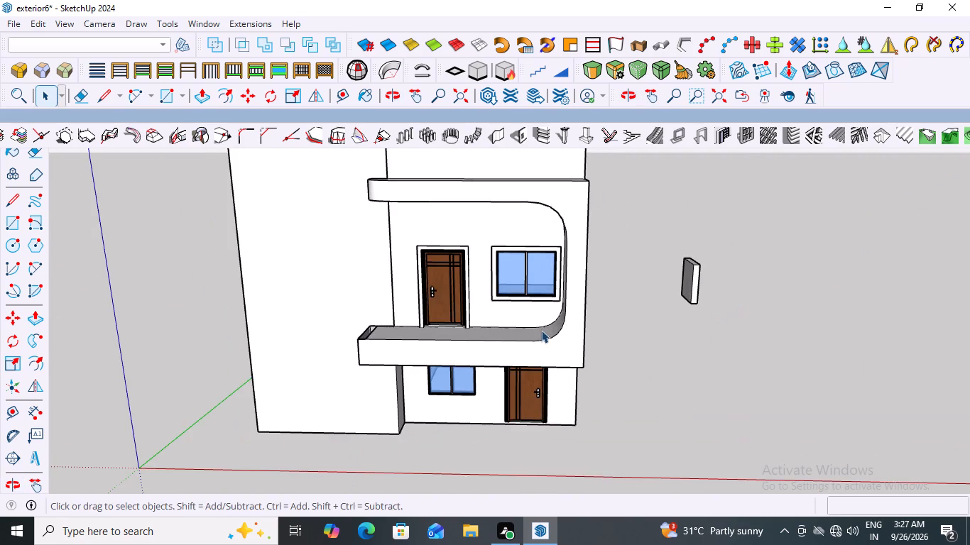
middle_click(486, 330)
scroll(484, 330, down, 4)
middle_drag(863, 290, 550, 318)
scroll(591, 388, up, 3)
scroll(681, 341, down, 4)
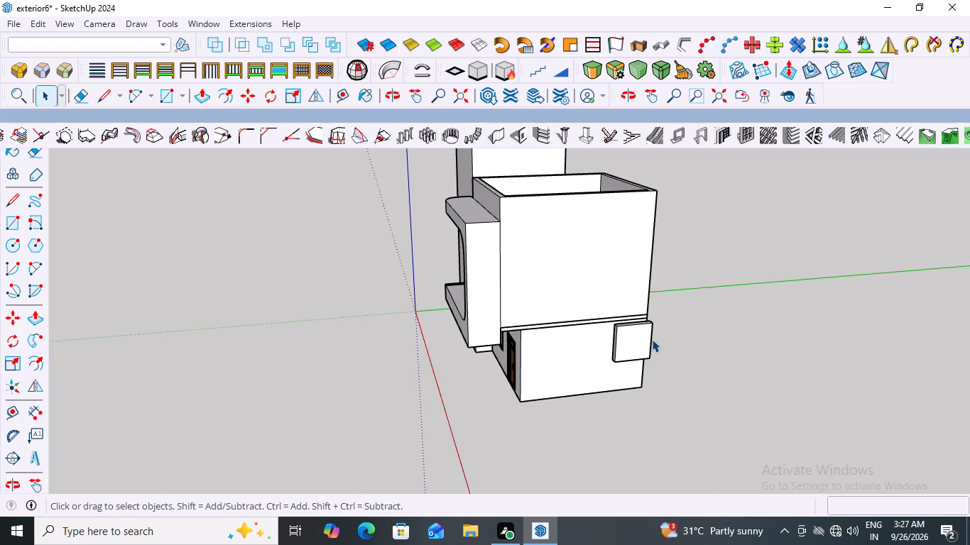
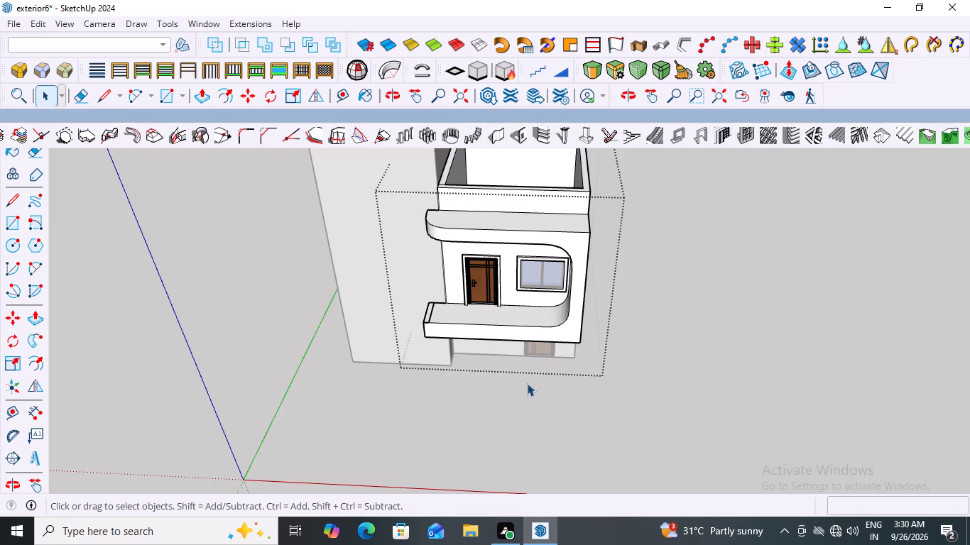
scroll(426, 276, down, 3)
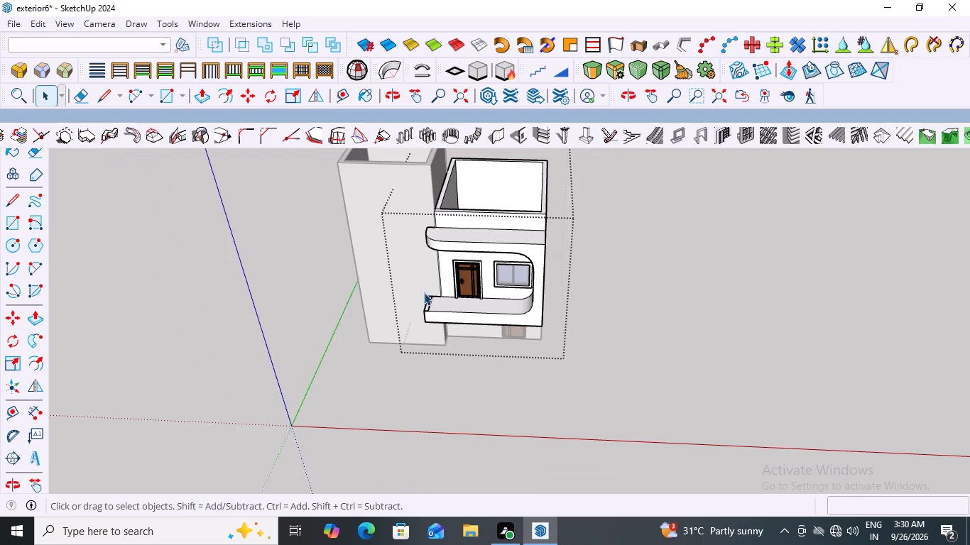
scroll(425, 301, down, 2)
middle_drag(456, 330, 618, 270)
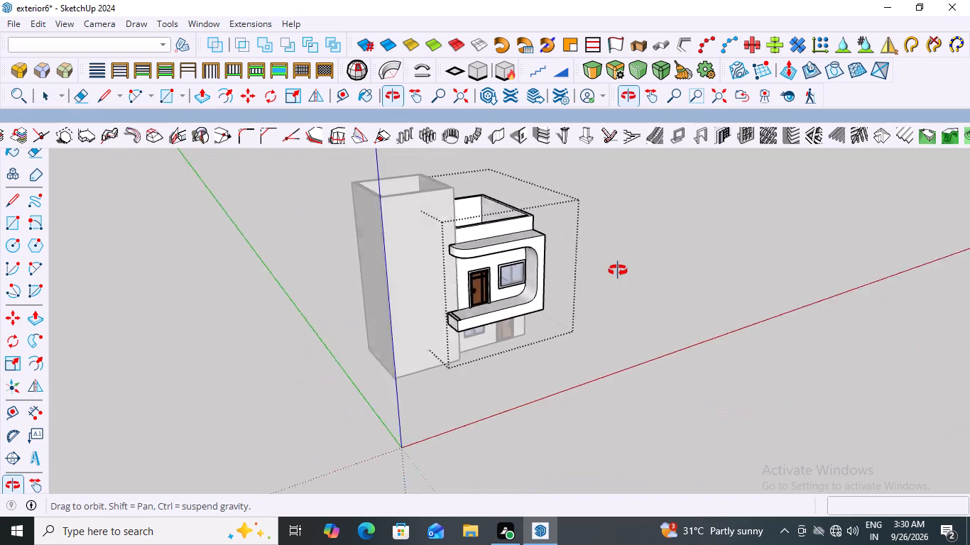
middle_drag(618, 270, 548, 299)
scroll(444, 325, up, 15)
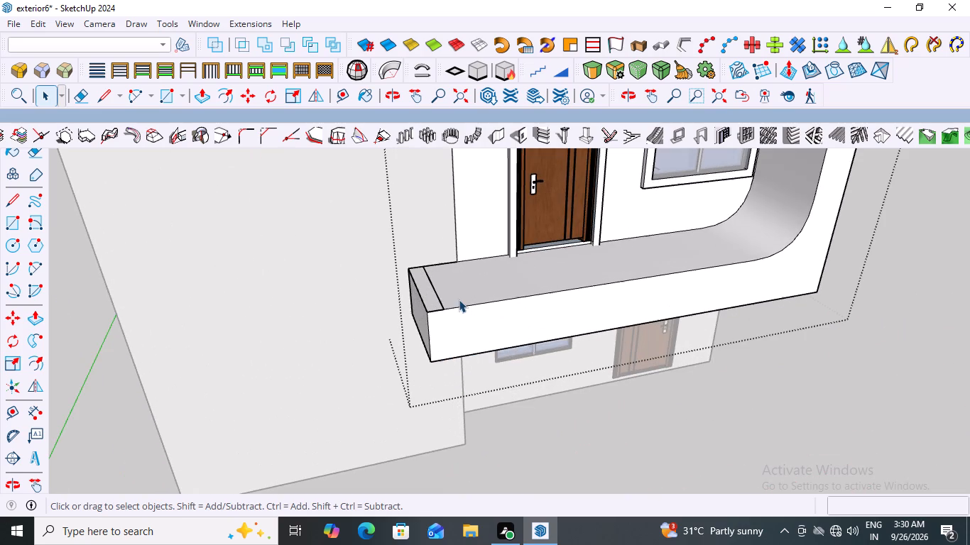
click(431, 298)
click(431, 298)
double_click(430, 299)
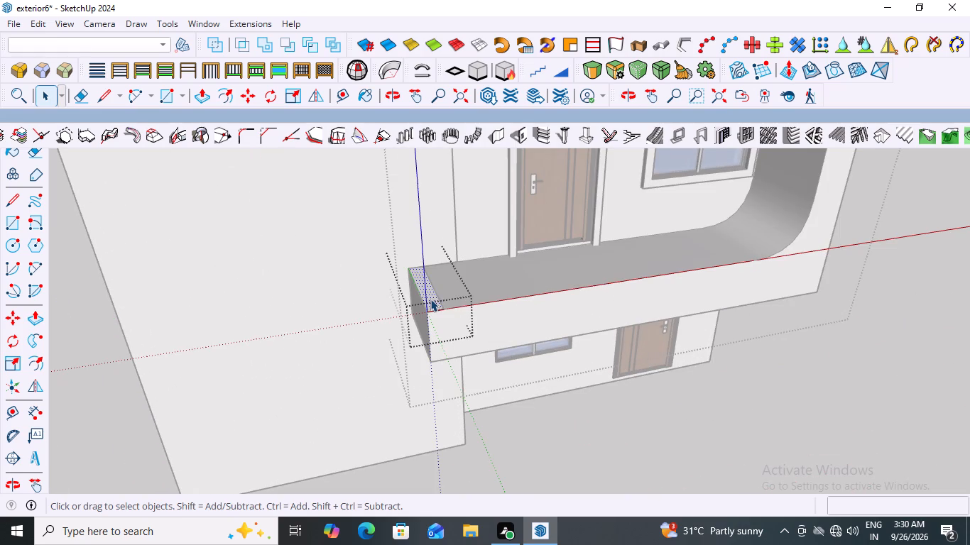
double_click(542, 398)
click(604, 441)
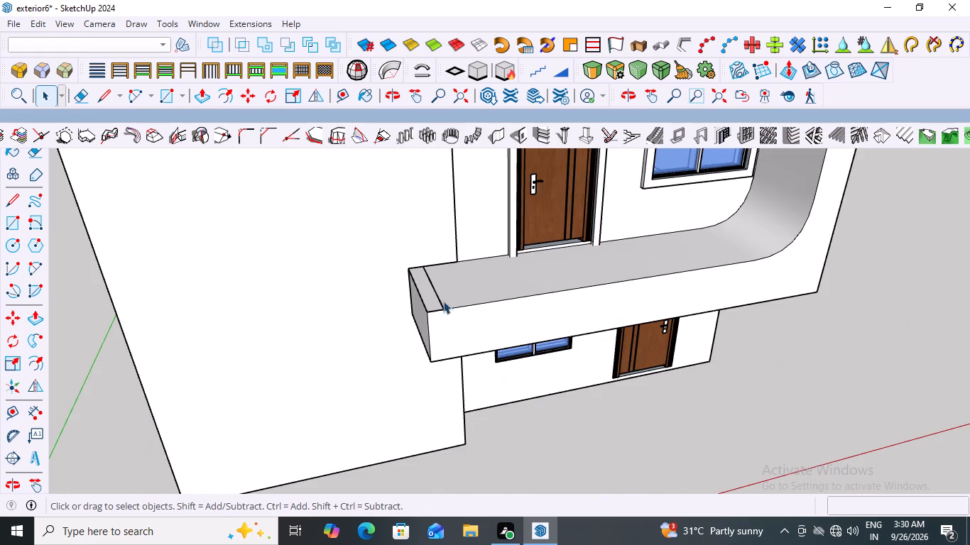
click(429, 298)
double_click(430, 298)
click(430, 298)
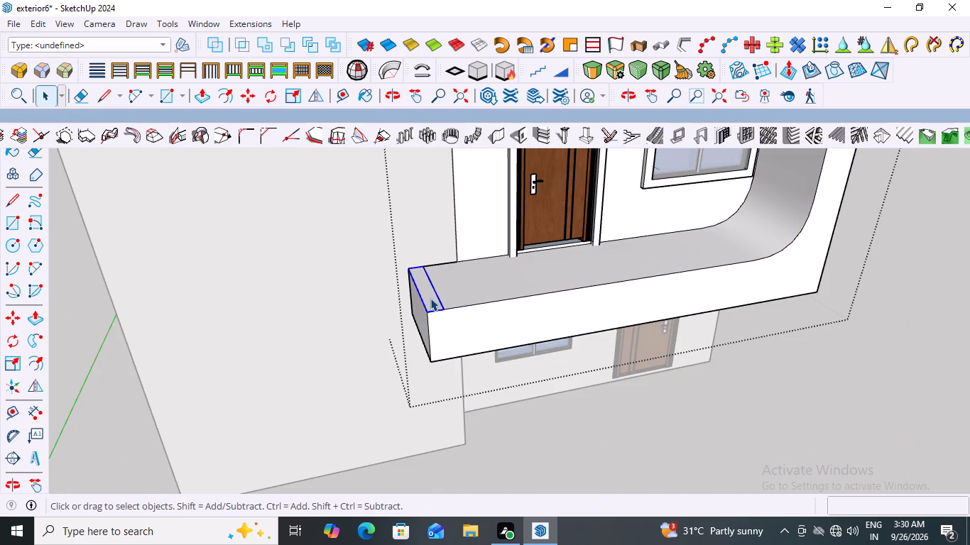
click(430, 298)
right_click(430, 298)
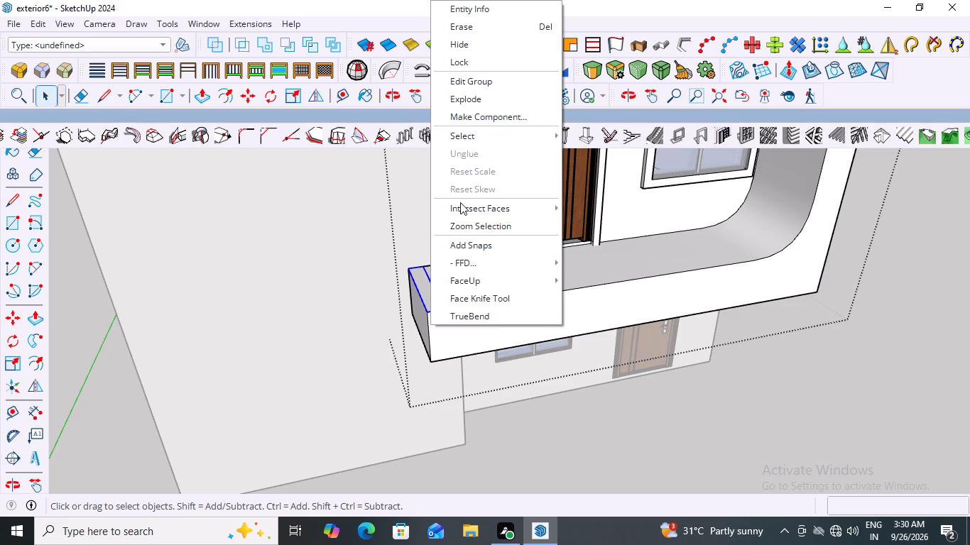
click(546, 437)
Move the small rectangular group off the balcony parapet's end, about 33' out into the open space in front of the house.
click(429, 295)
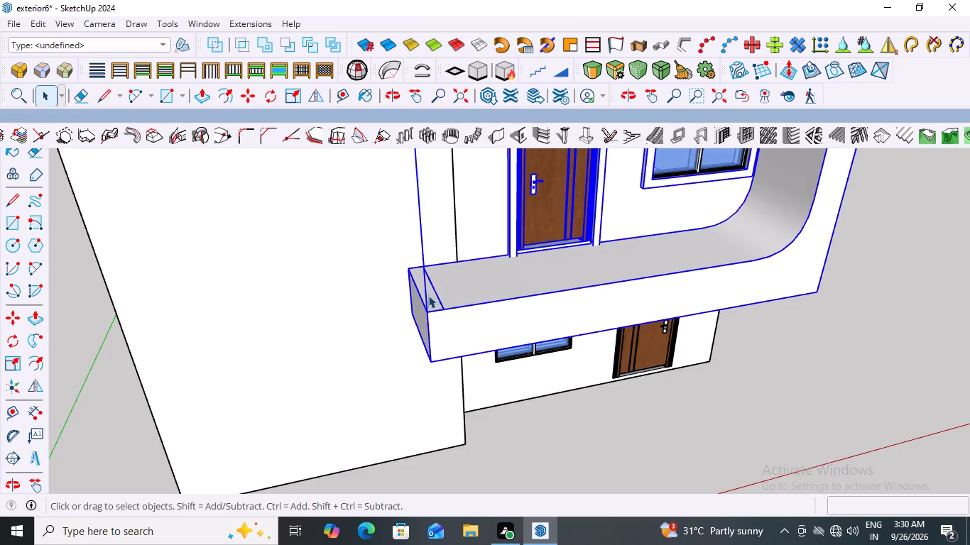
click(428, 295)
click(428, 295)
key(m)
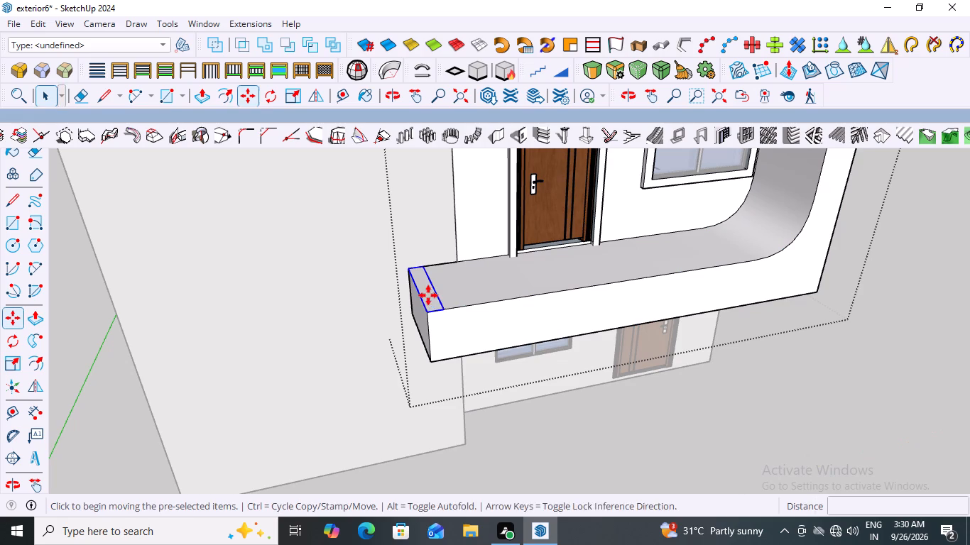
click(428, 312)
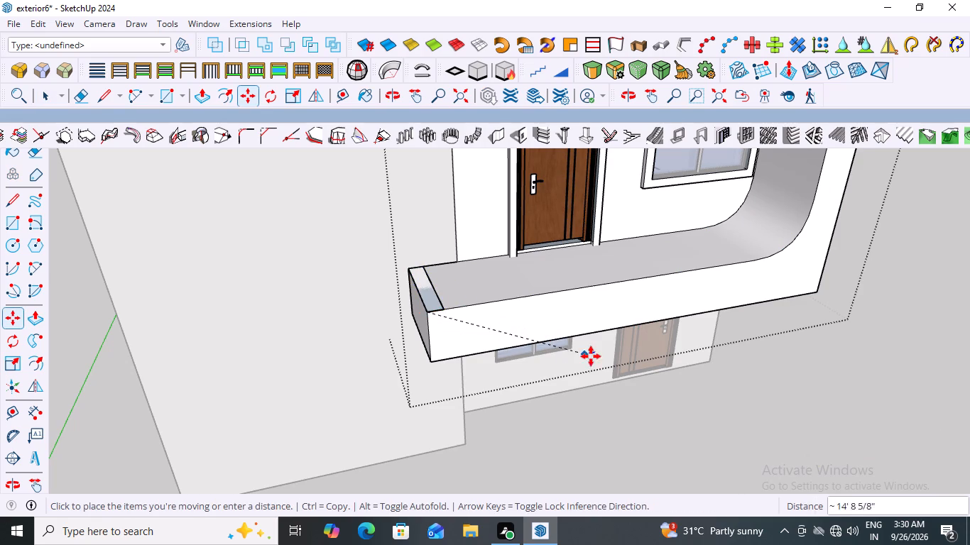
scroll(274, 329, down, 9)
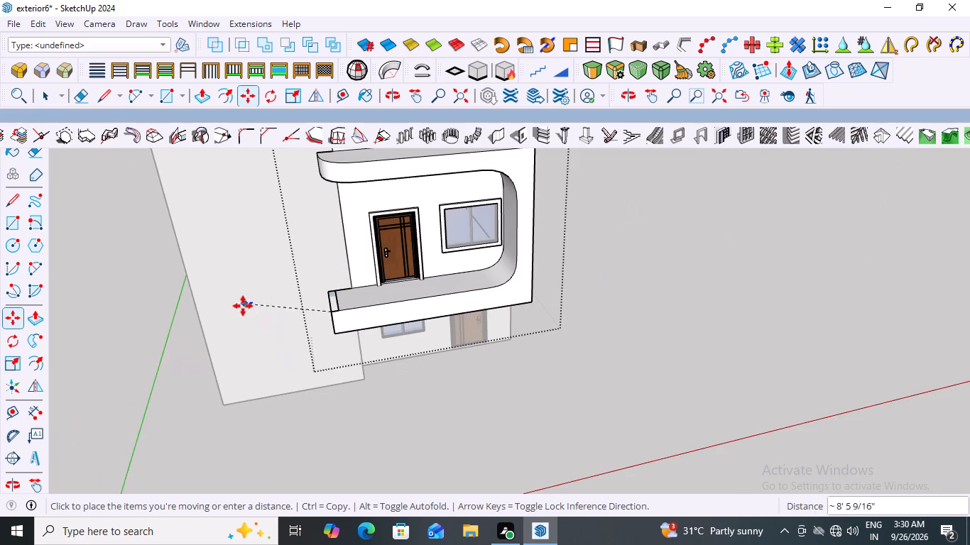
scroll(743, 334, up, 2)
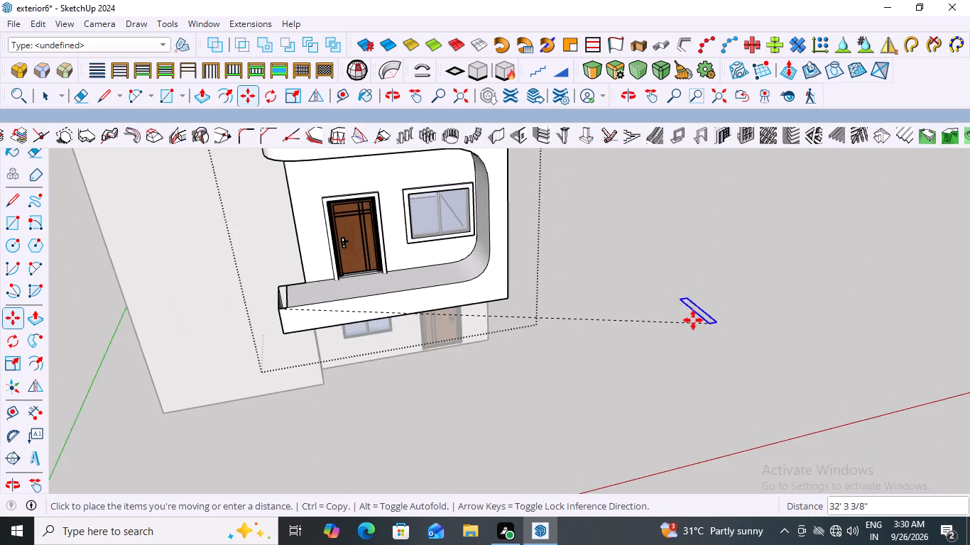
scroll(693, 320, up, 5)
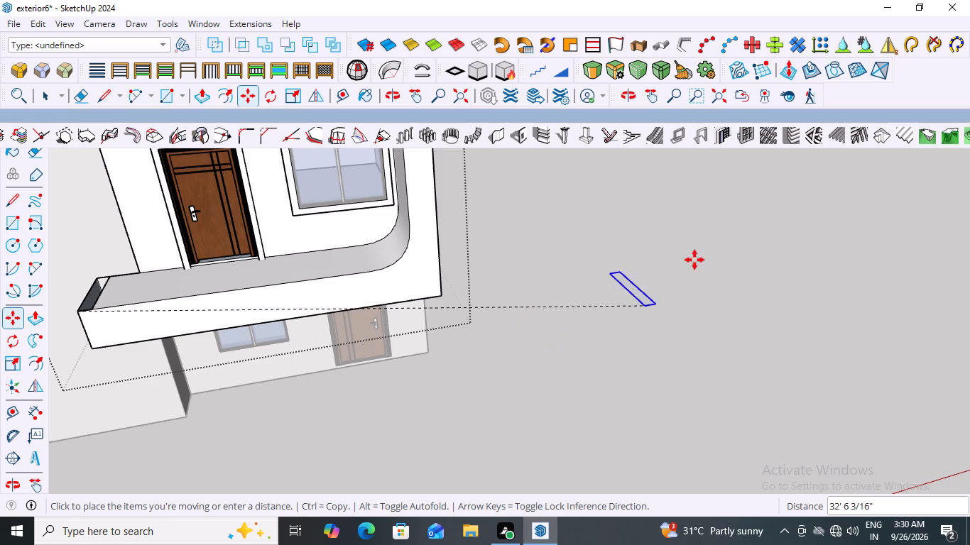
scroll(589, 330, down, 13)
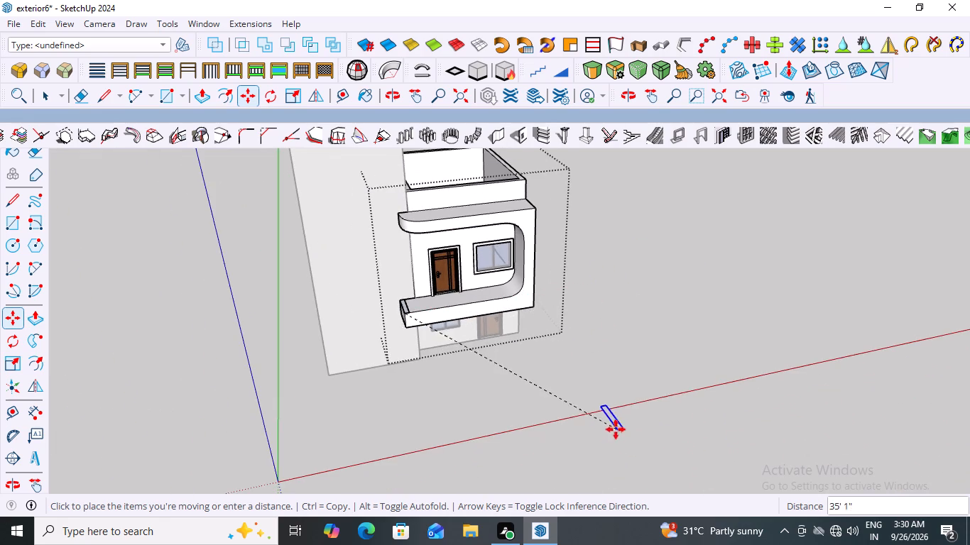
scroll(614, 428, up, 13)
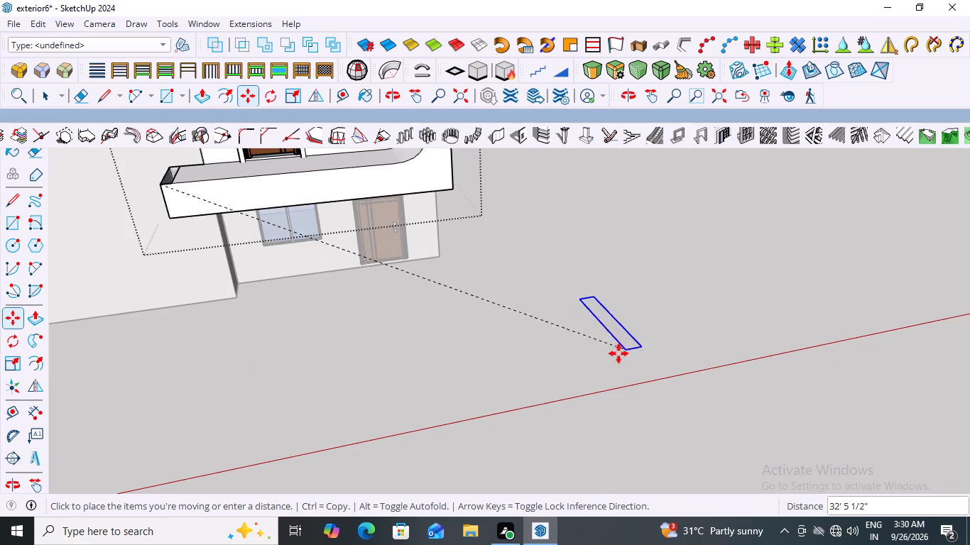
scroll(599, 319, down, 9)
scroll(592, 365, up, 7)
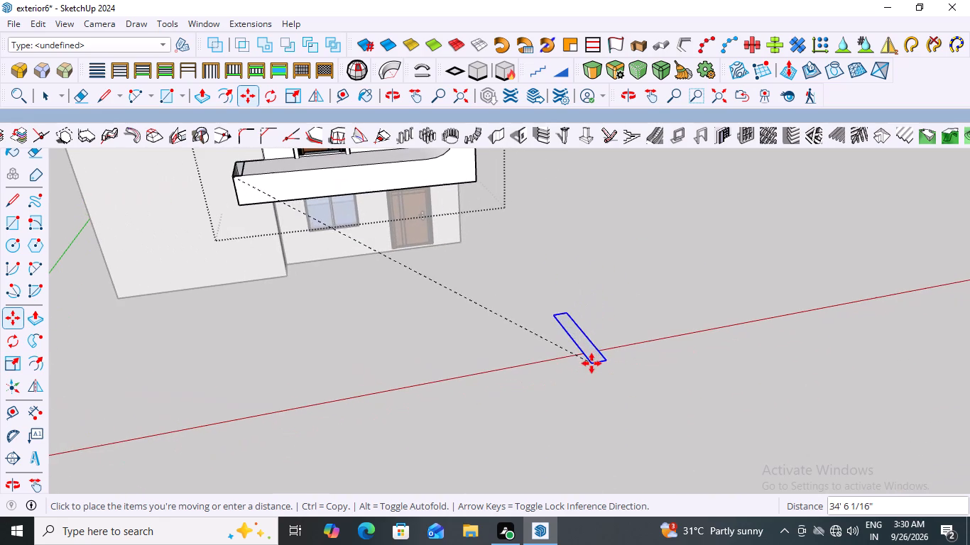
double_click(577, 341)
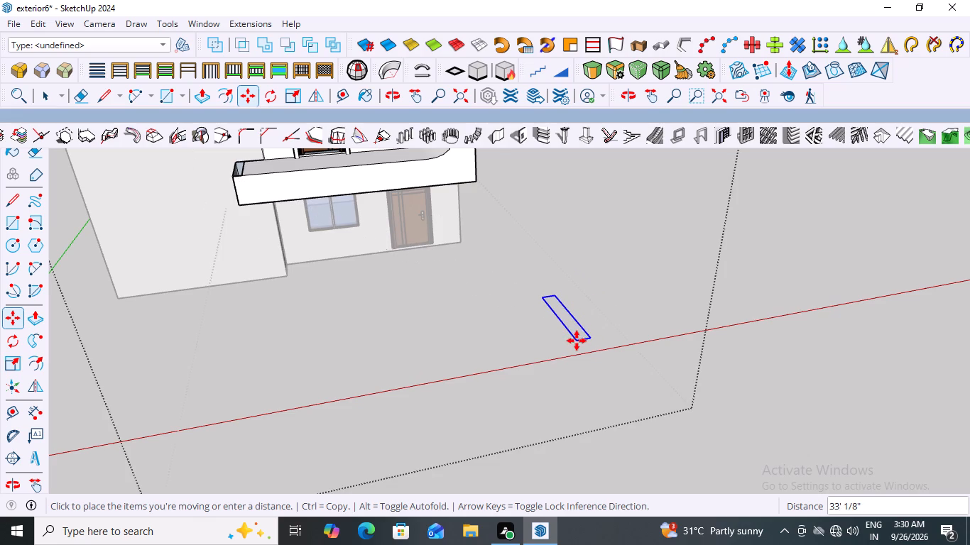
Examine the moved rectangle's position relative to the house from several viewing angles.
scroll(663, 277, down, 11)
middle_drag(742, 302, 660, 294)
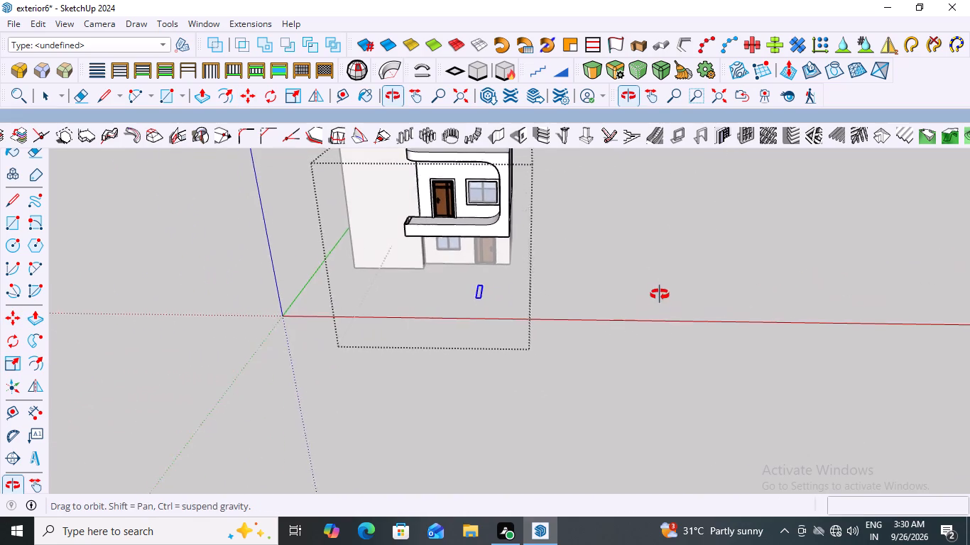
middle_drag(660, 294, 663, 294)
scroll(535, 314, up, 6)
middle_drag(482, 317, 574, 269)
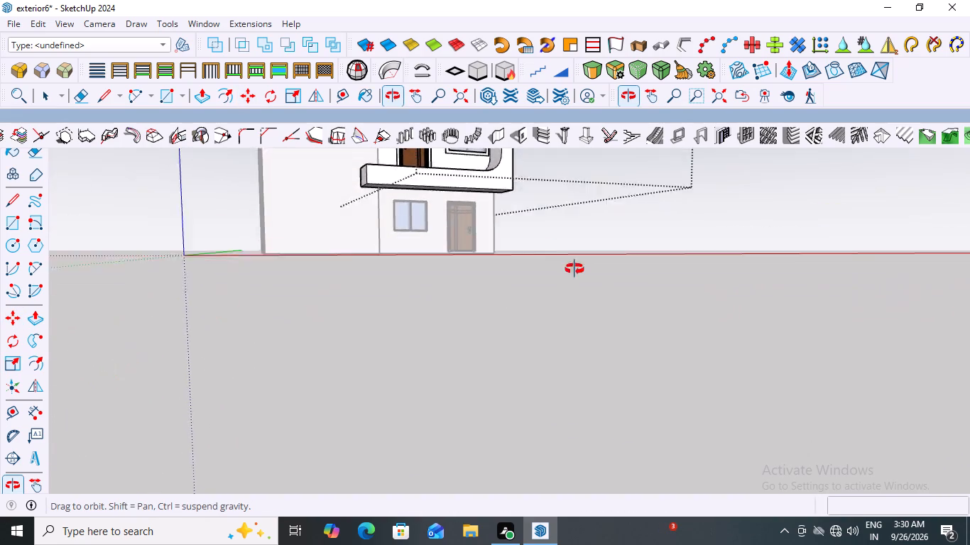
middle_drag(574, 269, 564, 330)
scroll(668, 339, up, 3)
middle_drag(721, 311, 549, 338)
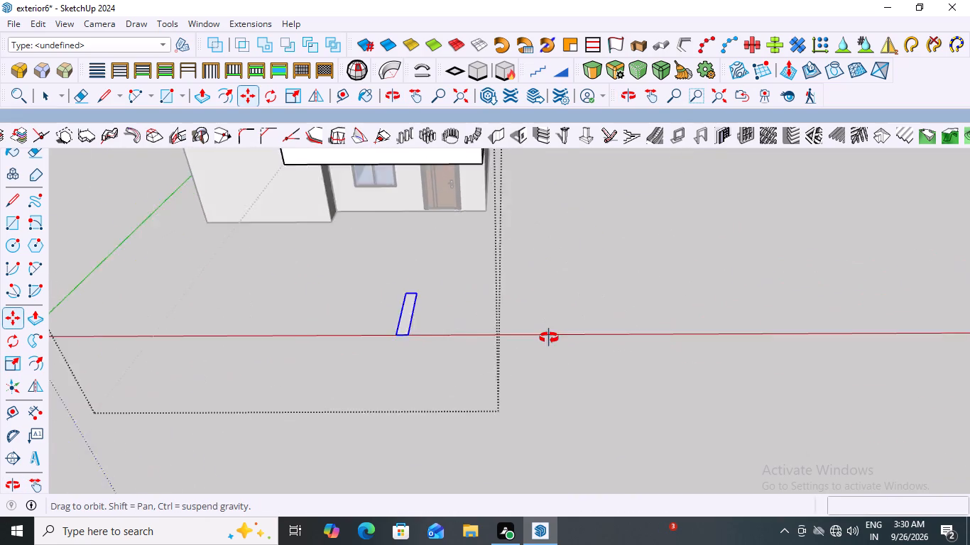
middle_drag(549, 338, 620, 317)
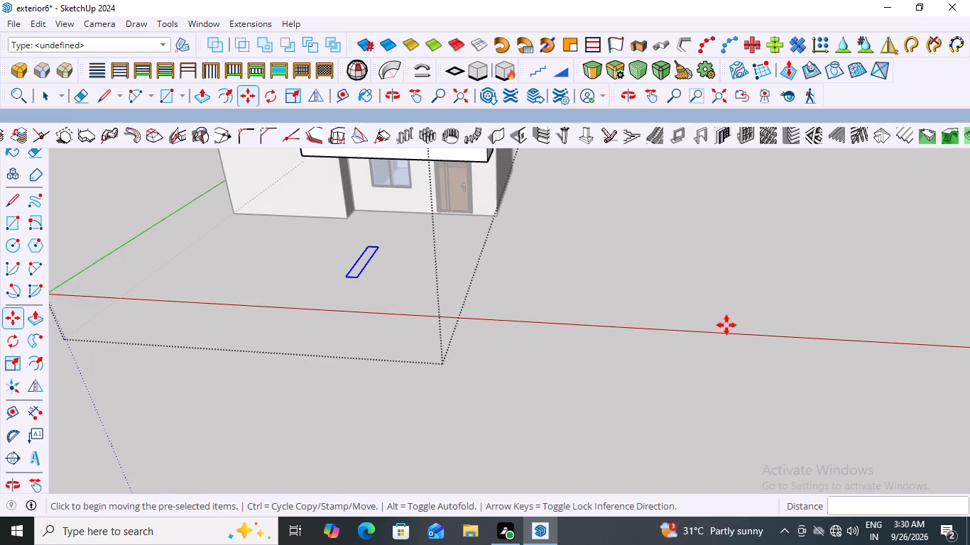
scroll(726, 325, down, 10)
middle_drag(543, 331, 677, 297)
scroll(638, 267, up, 10)
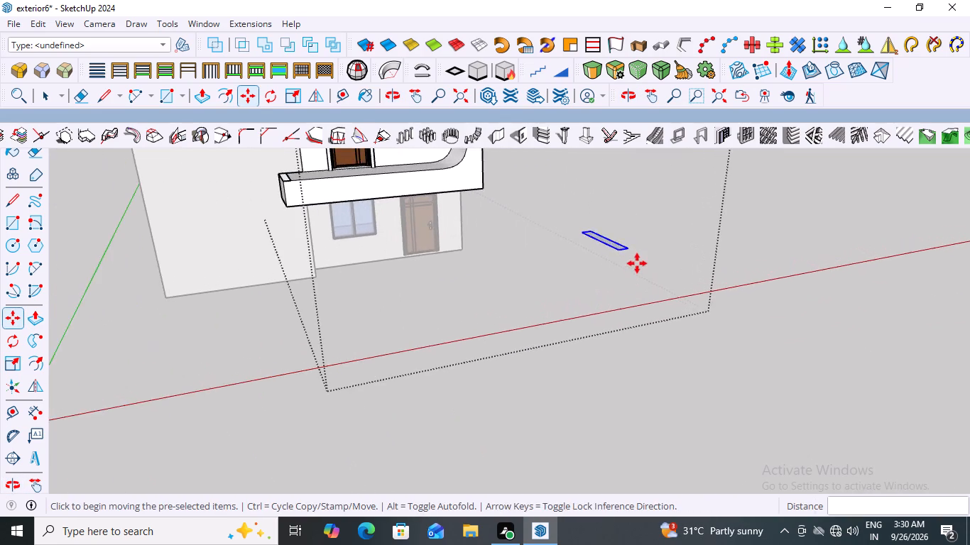
scroll(636, 256, up, 7)
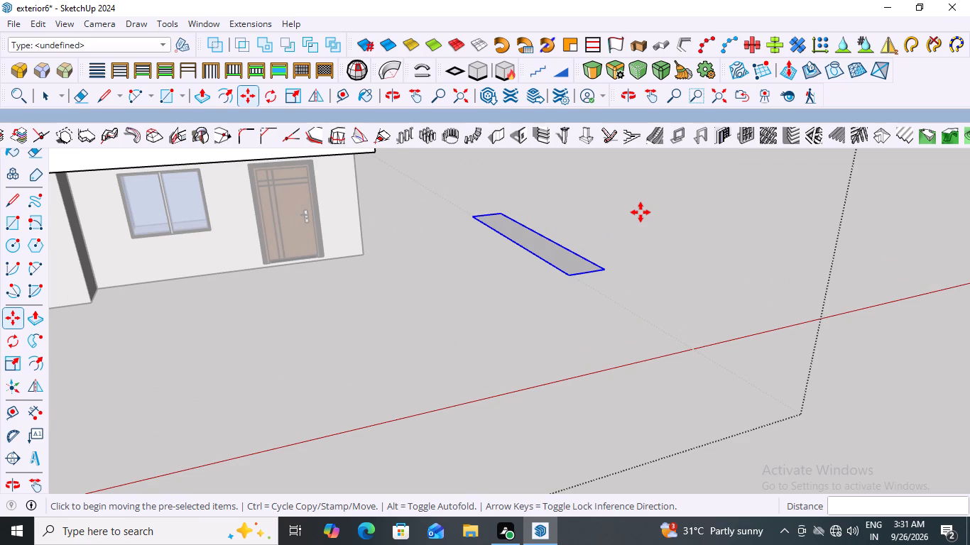
scroll(641, 212, down, 8)
middle_drag(687, 255, 587, 221)
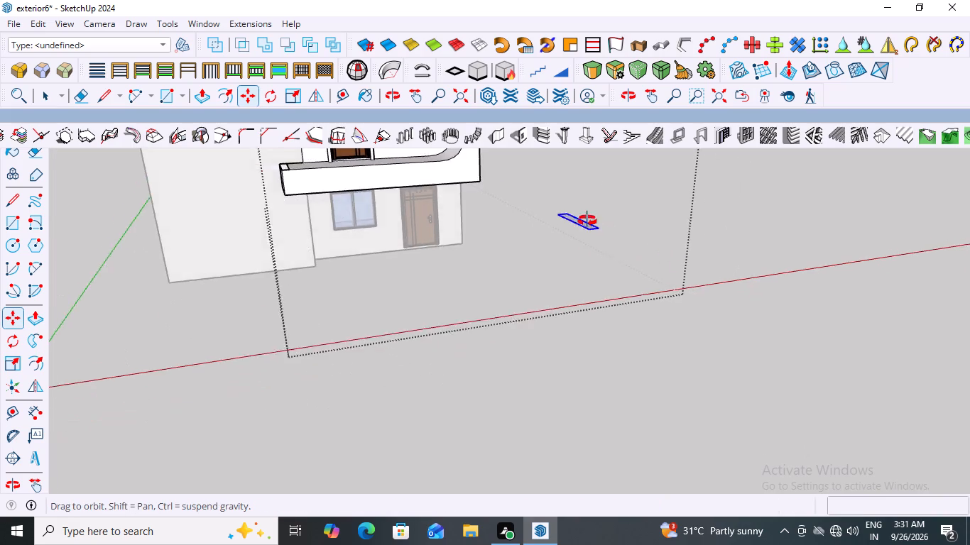
middle_drag(587, 221, 715, 257)
scroll(659, 257, down, 8)
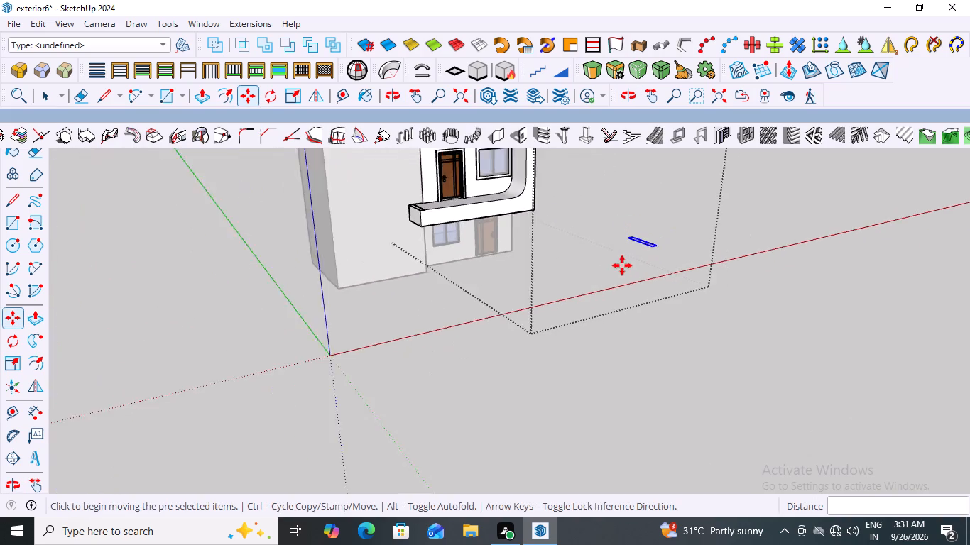
scroll(622, 265, down, 1)
middle_drag(673, 289, 547, 307)
scroll(610, 300, down, 1)
middle_click(547, 307)
scroll(547, 307, up, 4)
scroll(552, 299, down, 1)
scroll(552, 299, up, 4)
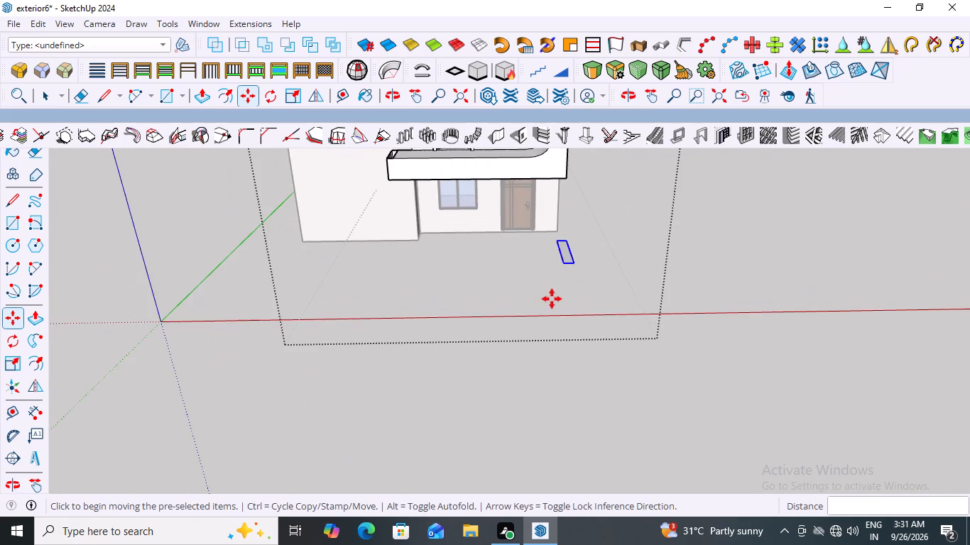
Move the rectangular group by its corner about 5' 6" farther out from the house front.
scroll(565, 265, up, 2)
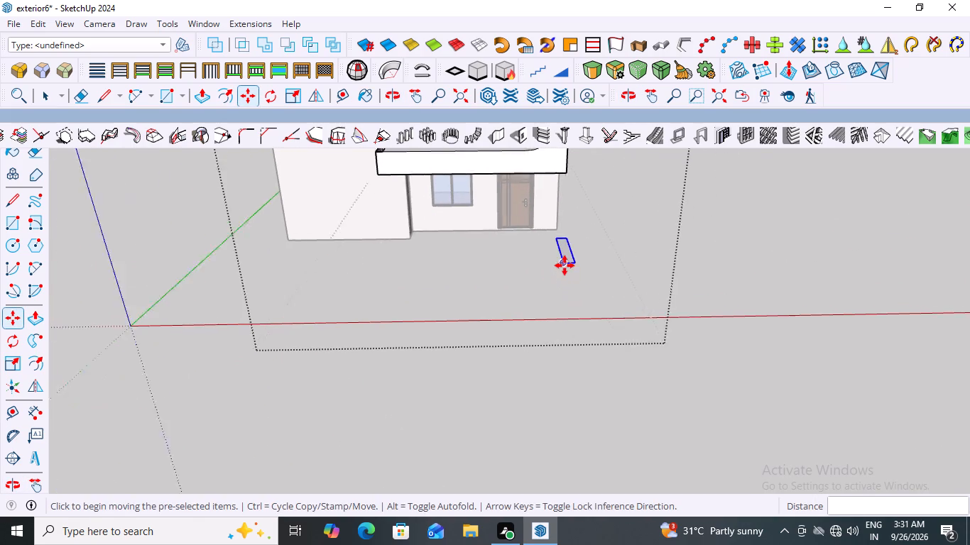
scroll(565, 265, up, 2)
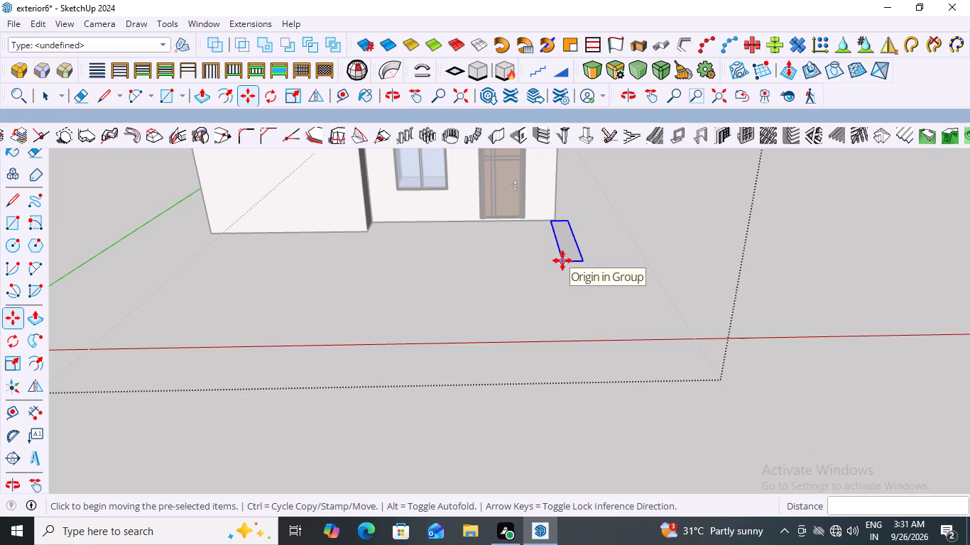
click(562, 263)
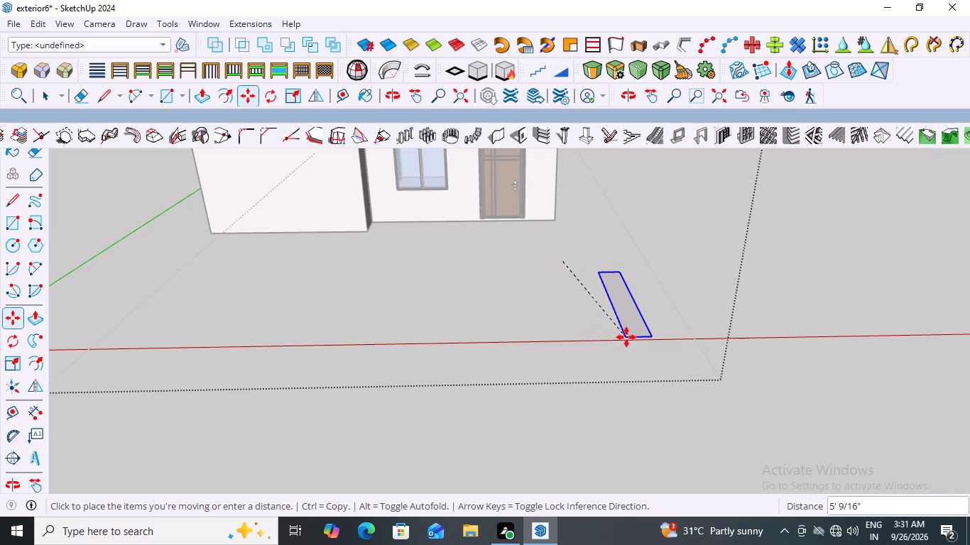
scroll(631, 341, up, 8)
scroll(599, 335, down, 6)
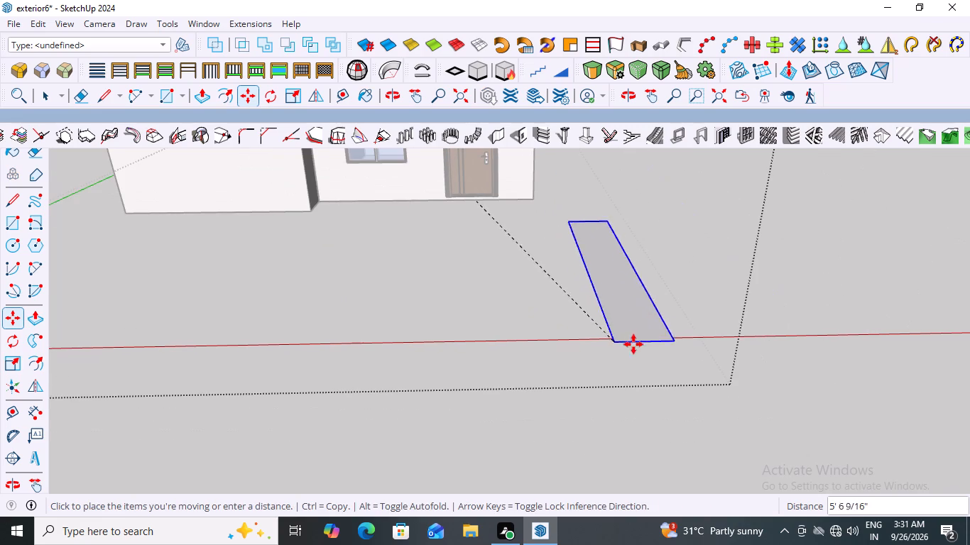
click(623, 337)
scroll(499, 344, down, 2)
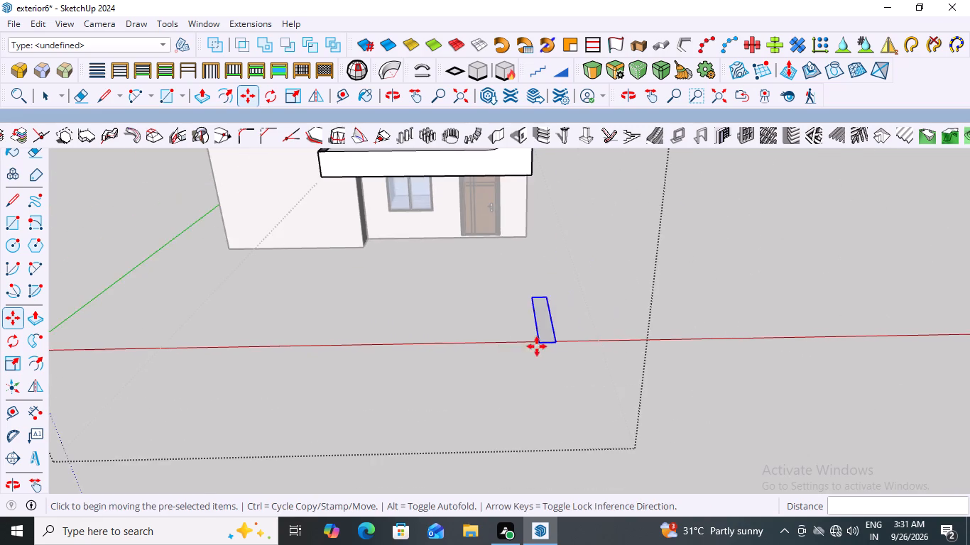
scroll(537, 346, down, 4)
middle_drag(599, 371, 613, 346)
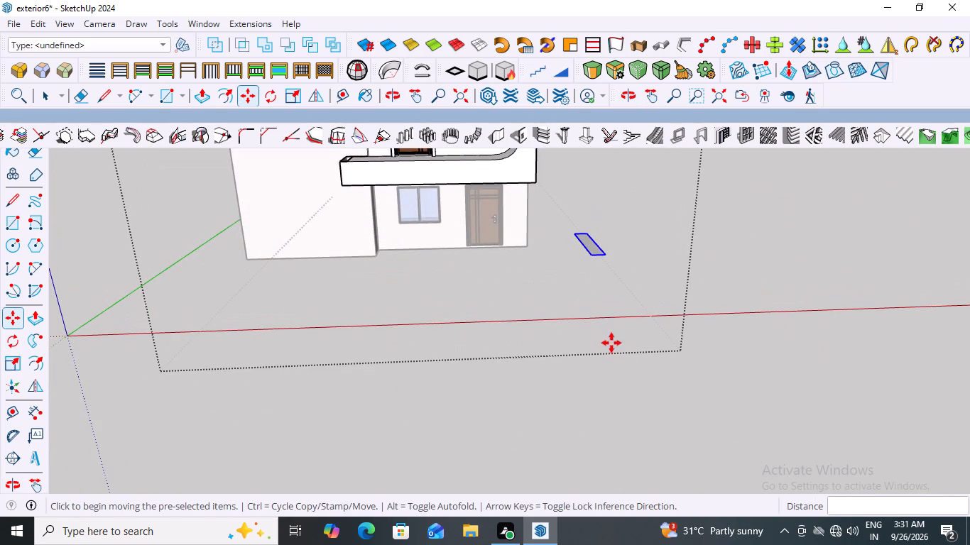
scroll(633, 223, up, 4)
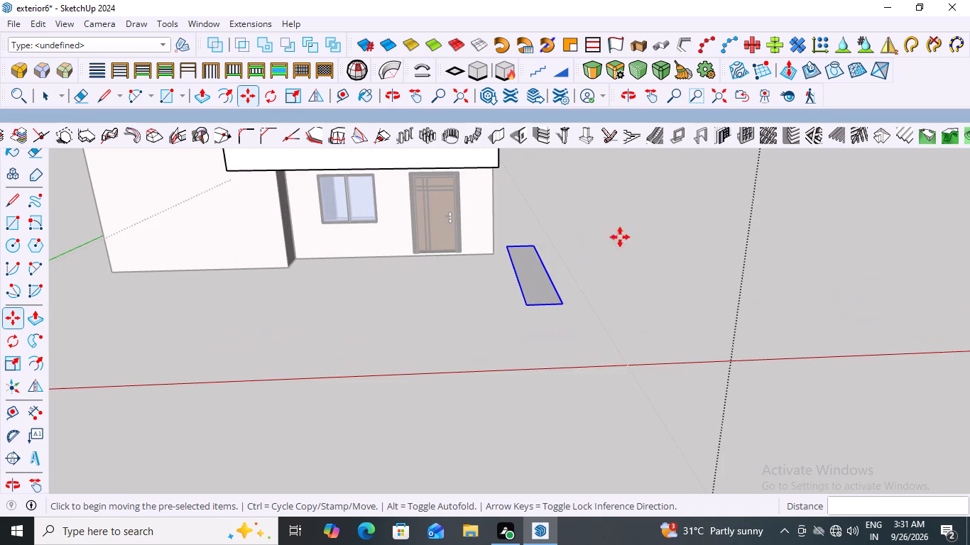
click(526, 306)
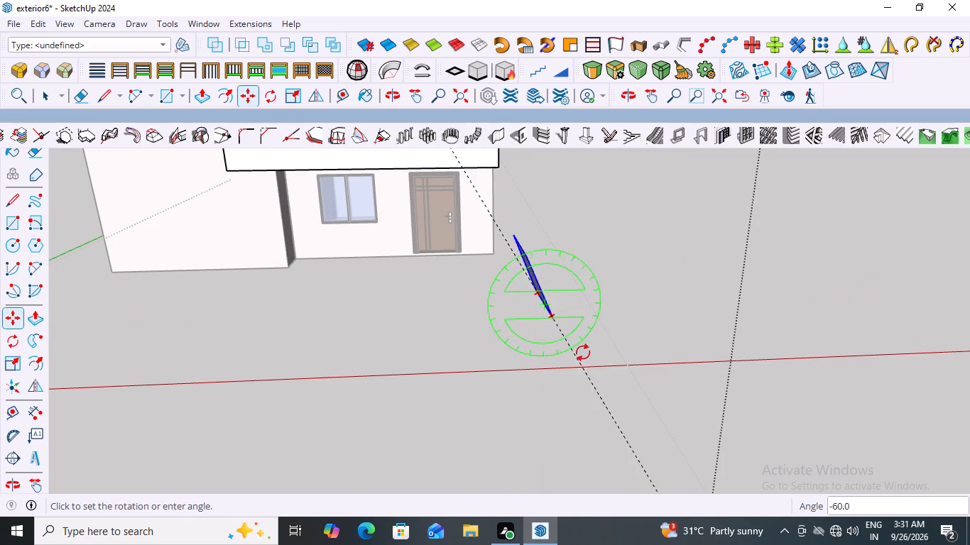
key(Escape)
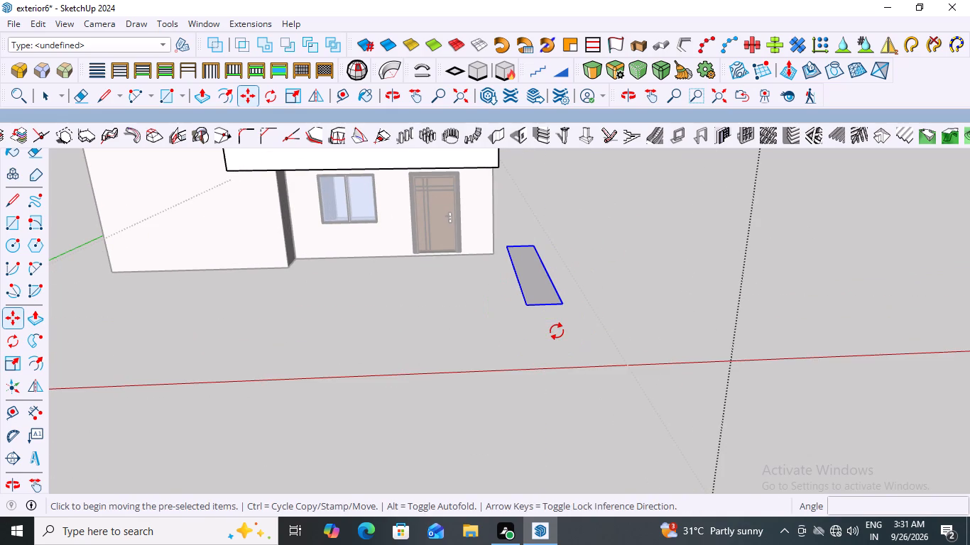
Close the upper-floor group, reopen it and select the small rectangular group inside it.
scroll(575, 334, down, 17)
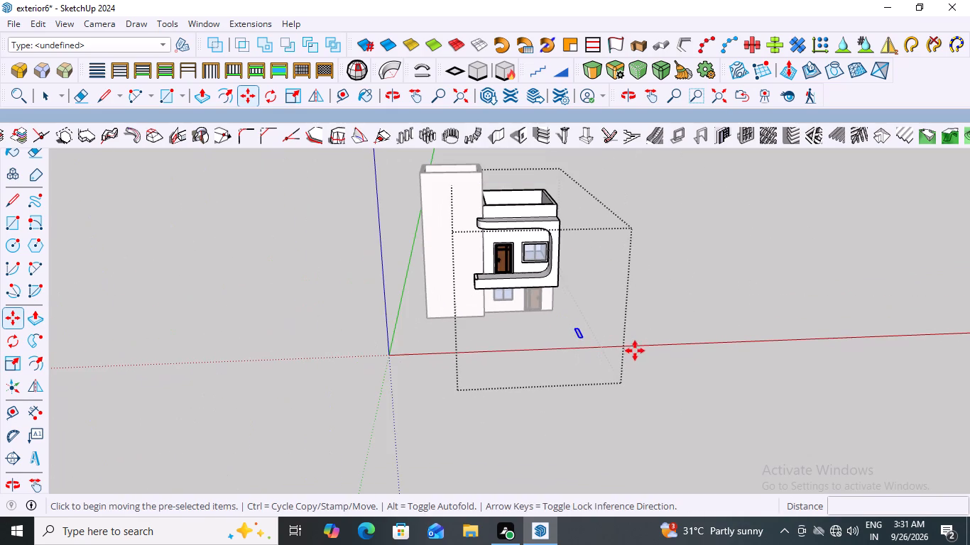
key(Escape)
key(Escape)
key(Escape)
key(Escape)
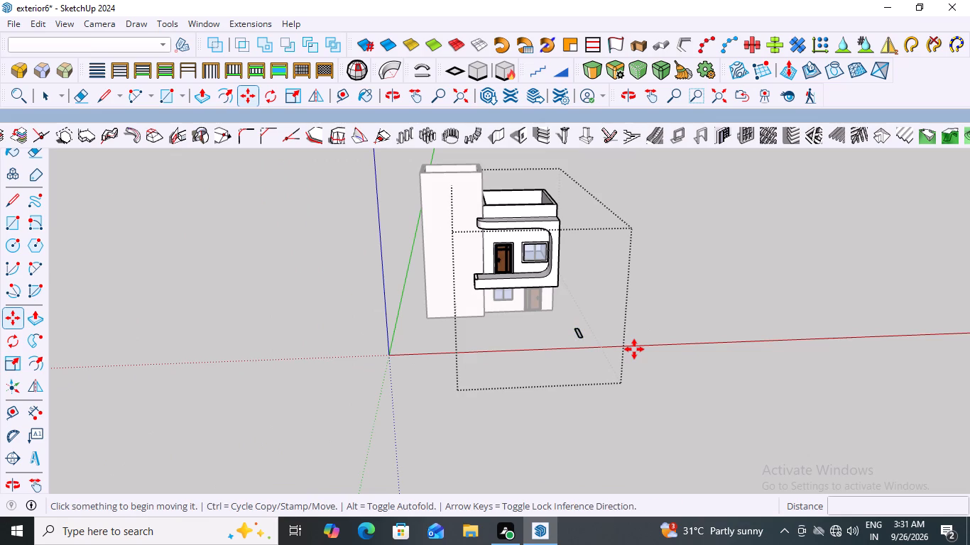
key(space)
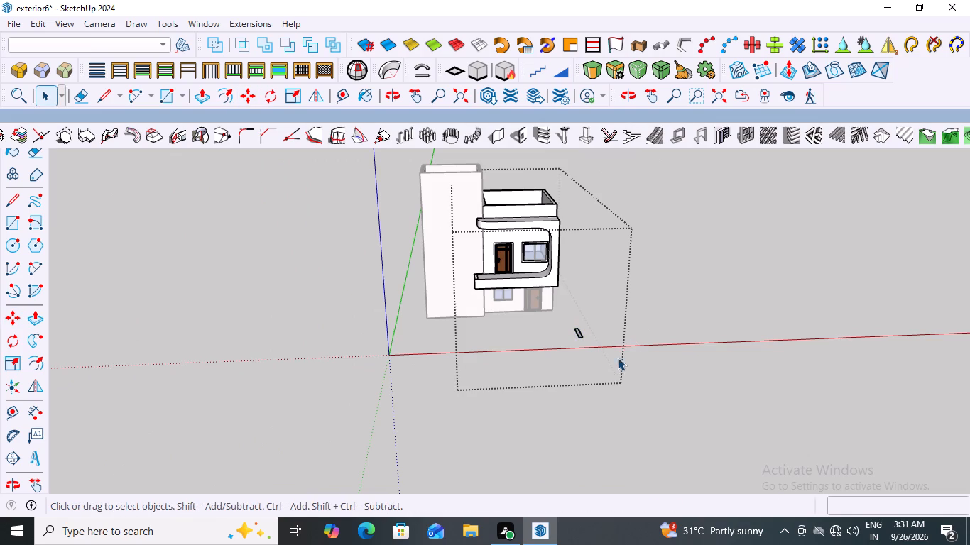
click(663, 297)
scroll(599, 353, up, 8)
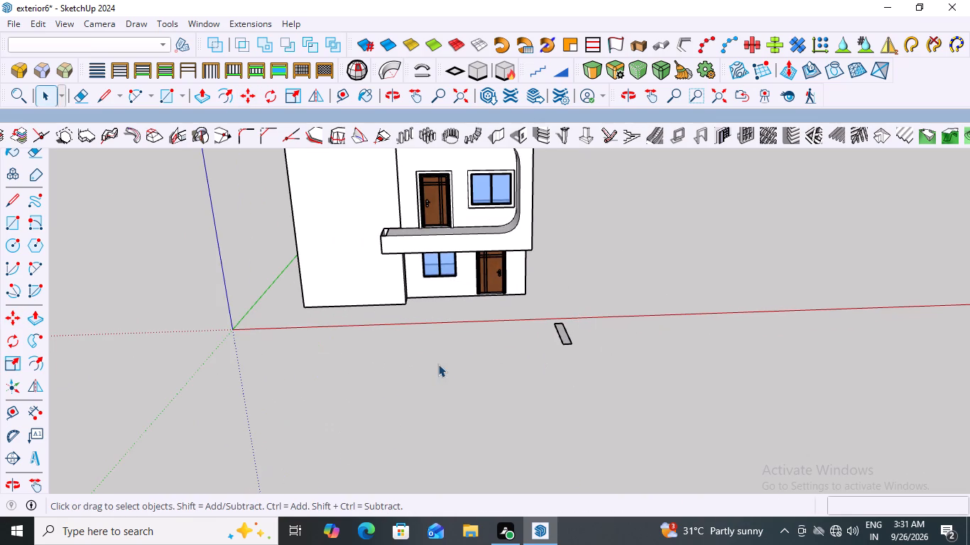
scroll(553, 341, up, 3)
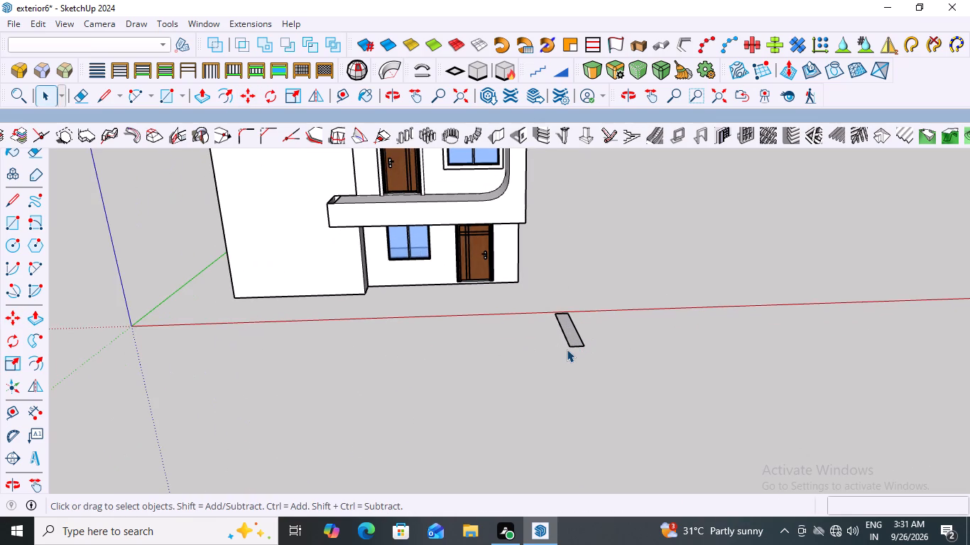
click(570, 347)
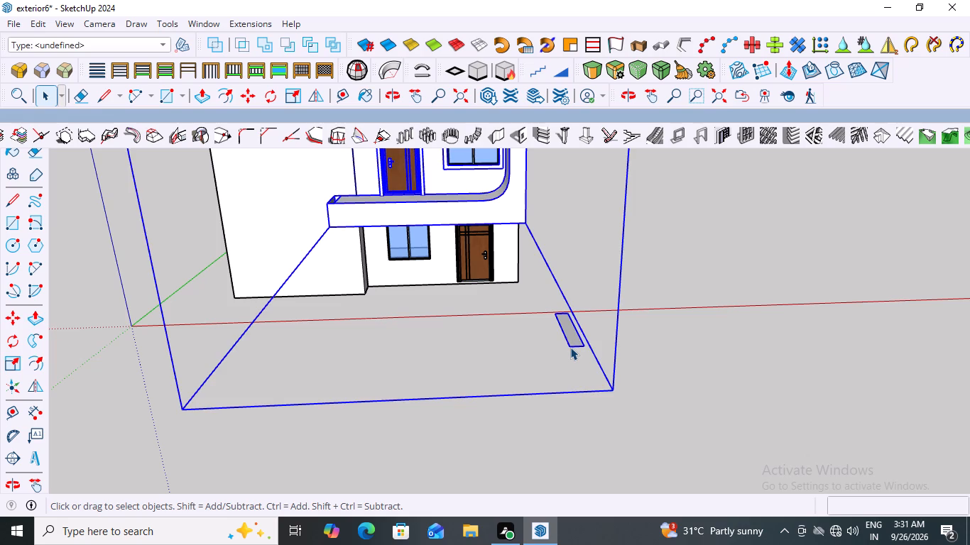
triple_click(570, 346)
click(570, 346)
click(570, 346)
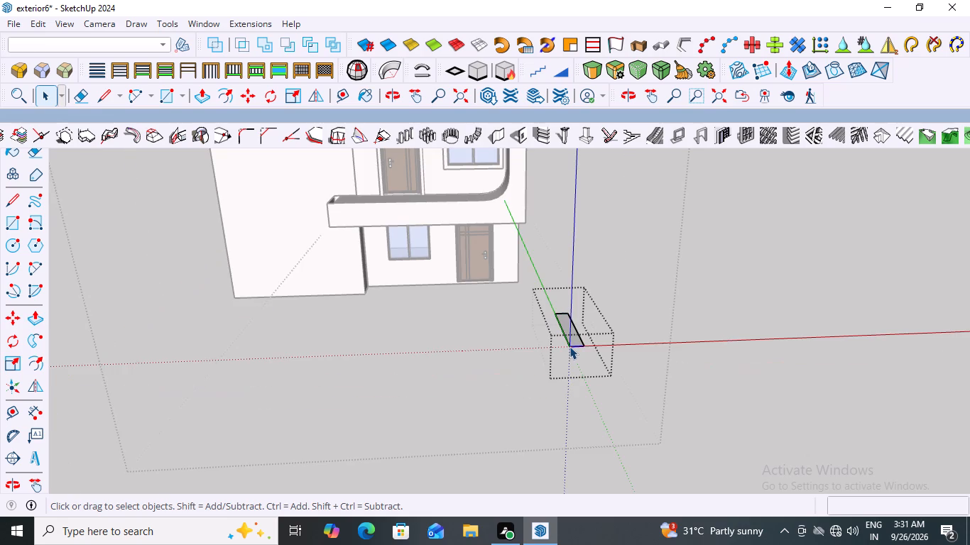
click(667, 251)
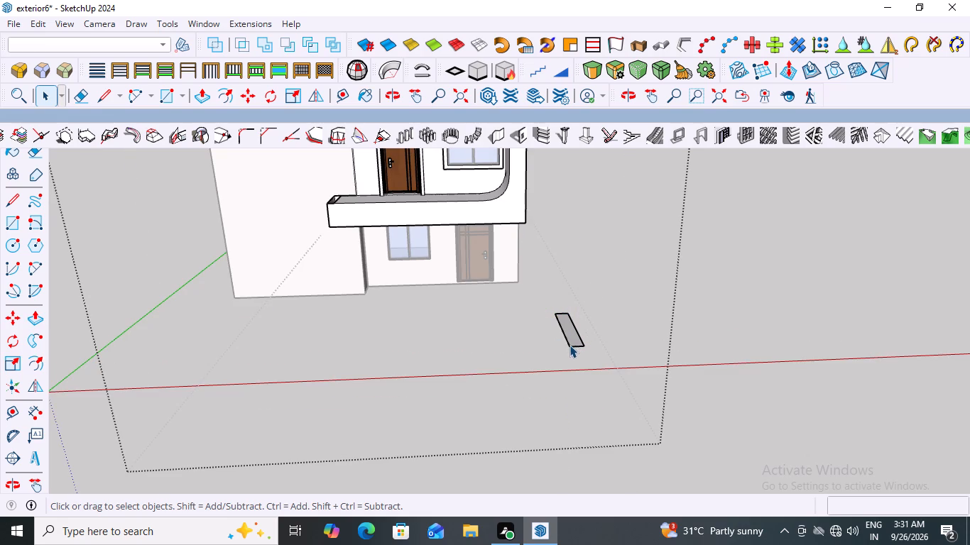
click(570, 345)
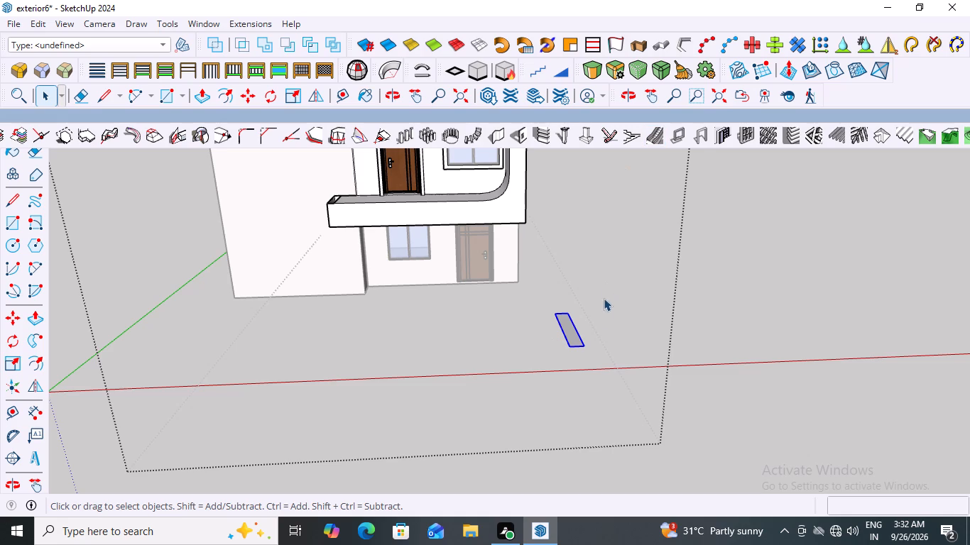
Examine the selected rectangle's position relative to the house front from several distances and viewing angles.
scroll(586, 336, up, 3)
scroll(596, 292, down, 8)
scroll(603, 304, up, 3)
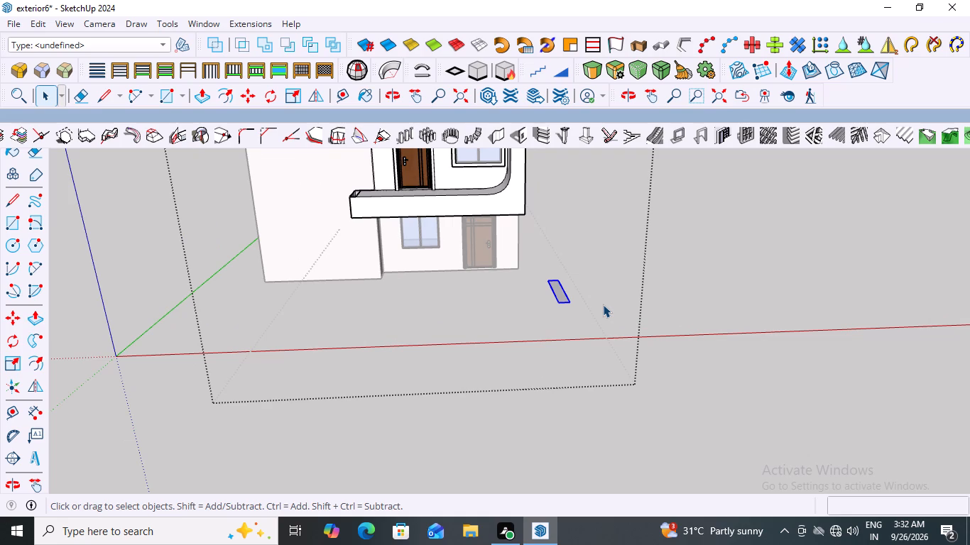
scroll(578, 329, up, 5)
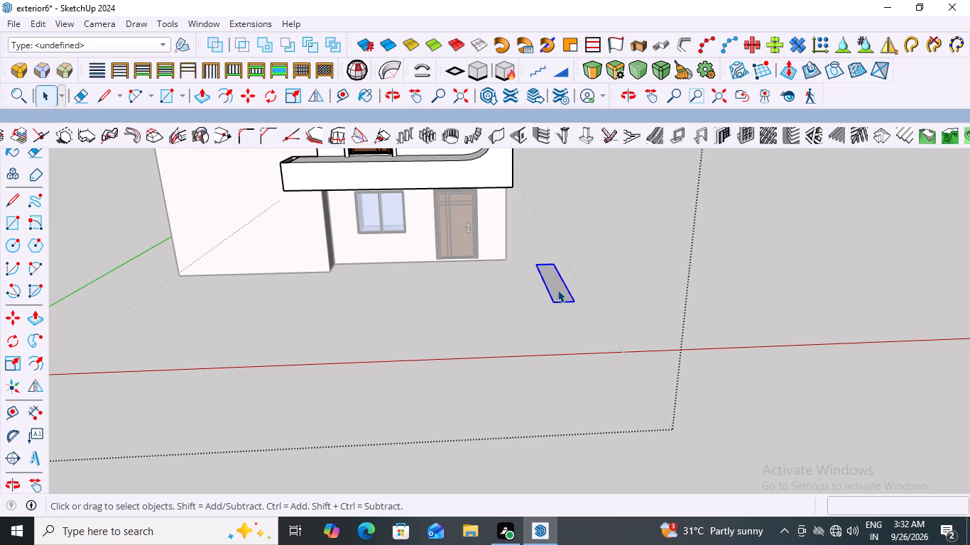
scroll(505, 329, up, 2)
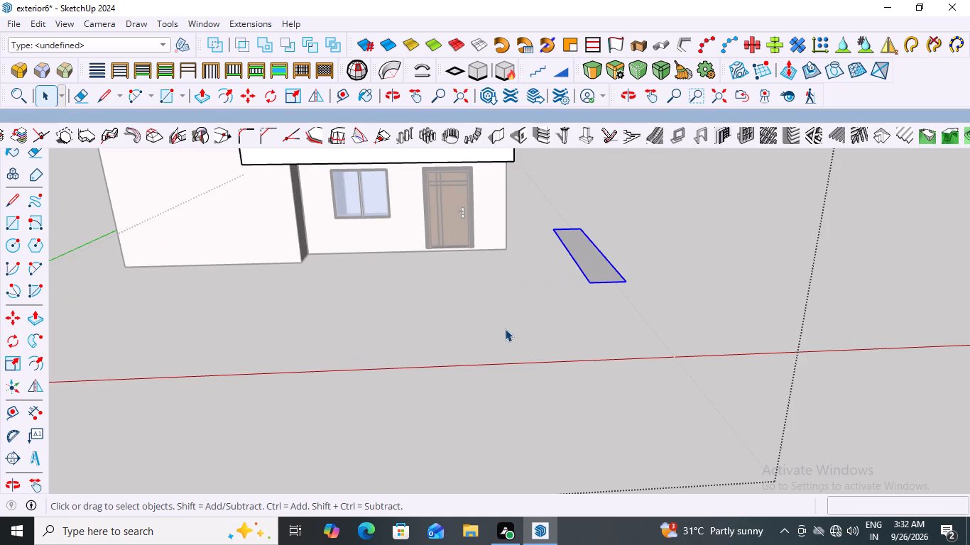
scroll(505, 329, down, 4)
scroll(572, 312, up, 4)
scroll(525, 350, up, 2)
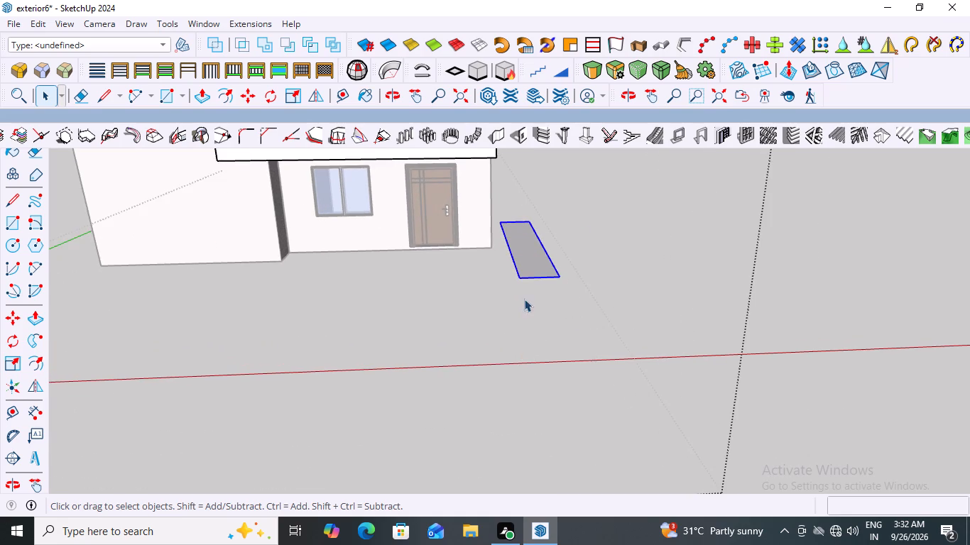
scroll(529, 281, down, 8)
scroll(518, 322, up, 1)
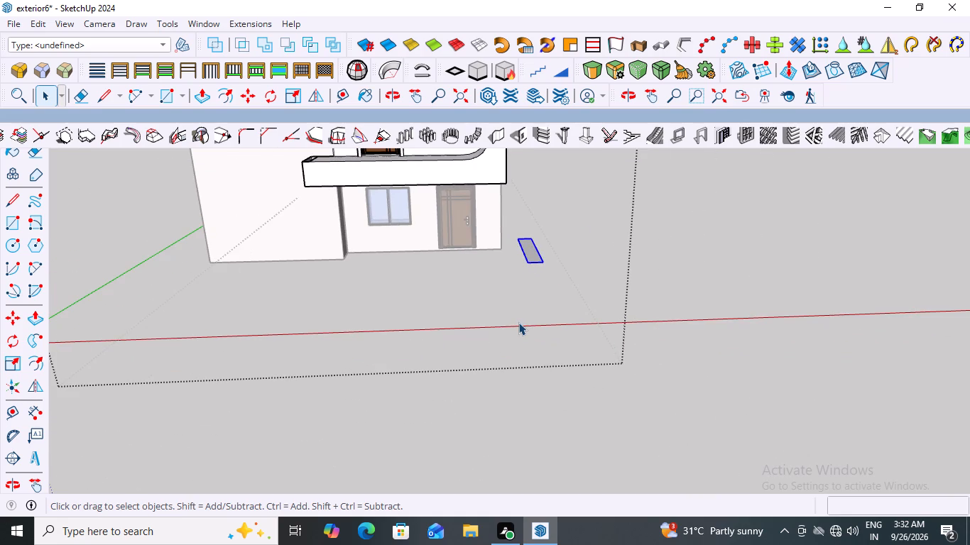
scroll(523, 241, up, 1)
scroll(550, 260, down, 5)
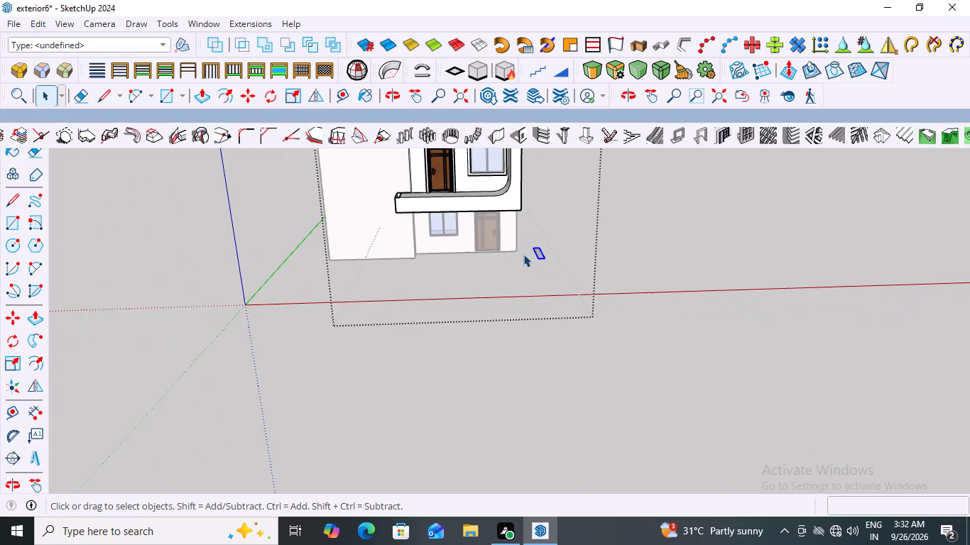
scroll(523, 254, down, 4)
scroll(596, 341, up, 3)
scroll(523, 231, up, 6)
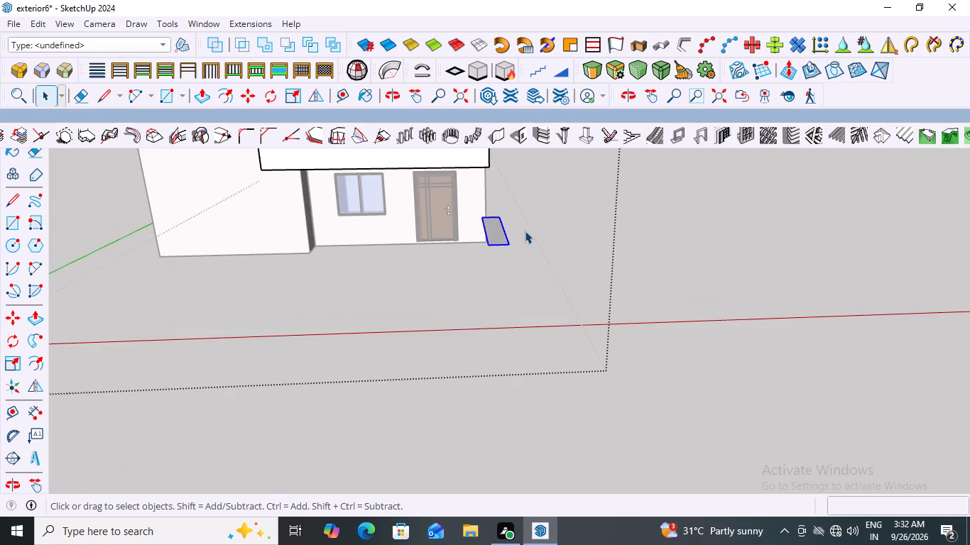
scroll(447, 202, down, 3)
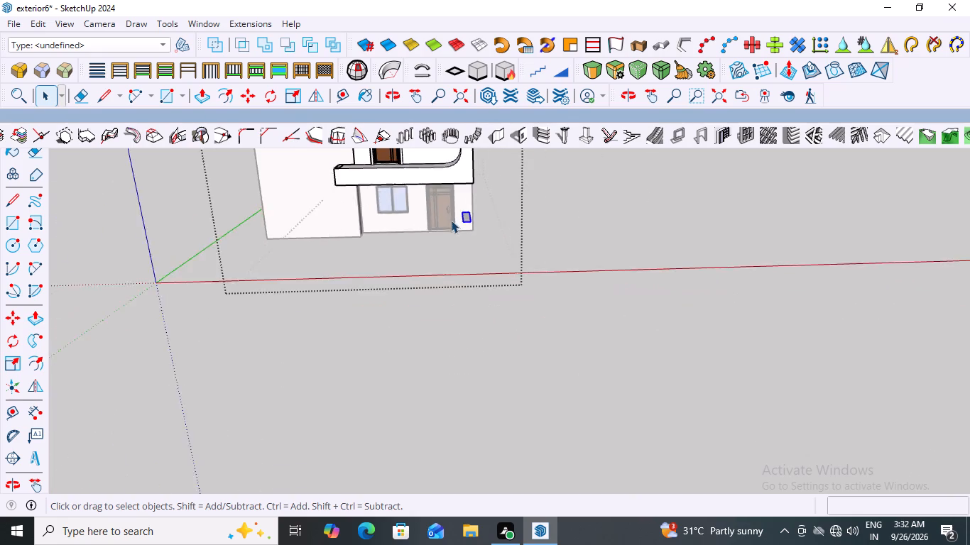
scroll(451, 220, down, 4)
middle_drag(639, 258, 599, 265)
scroll(377, 214, up, 2)
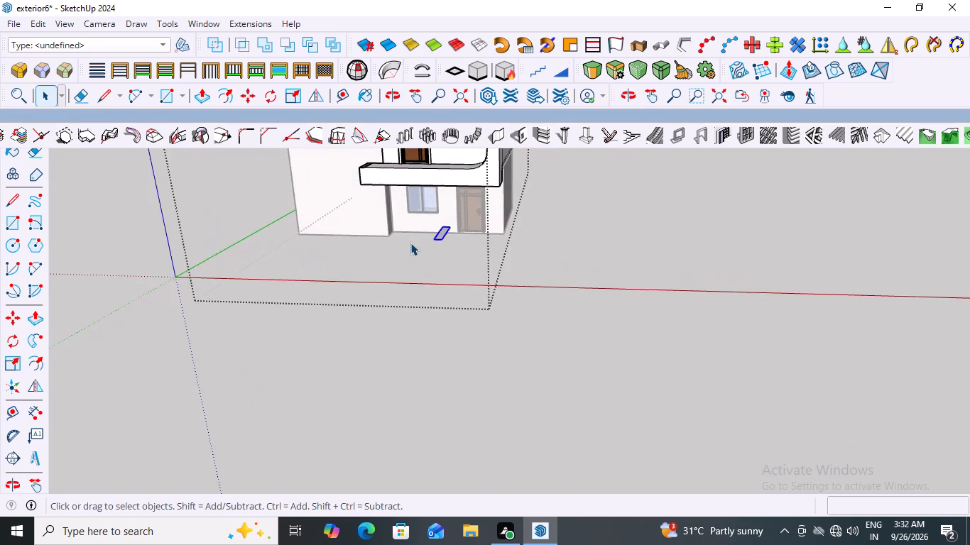
middle_drag(415, 254, 558, 262)
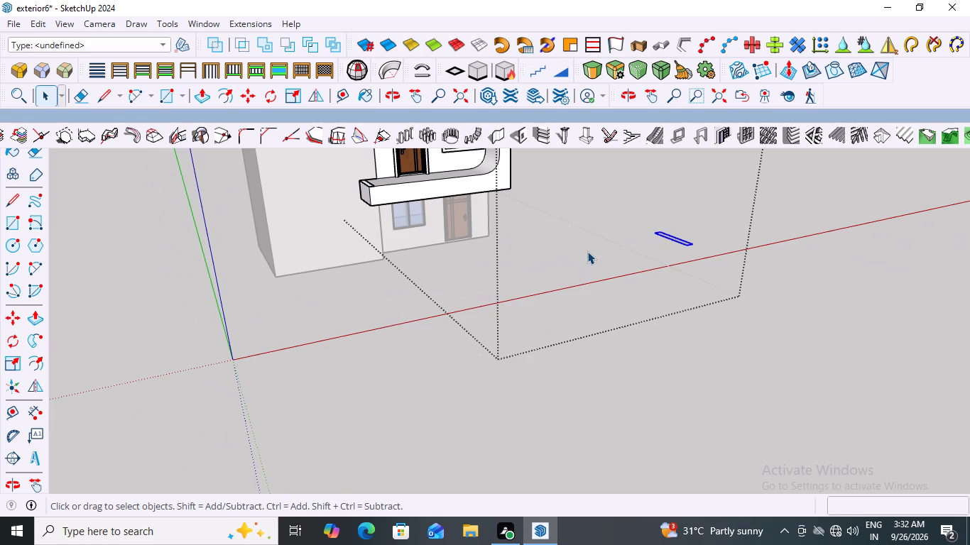
Move the rectangular group by its front corner about 2' 10" down toward ground level, and exit the upper-floor group.
key(m)
middle_drag(777, 279, 646, 324)
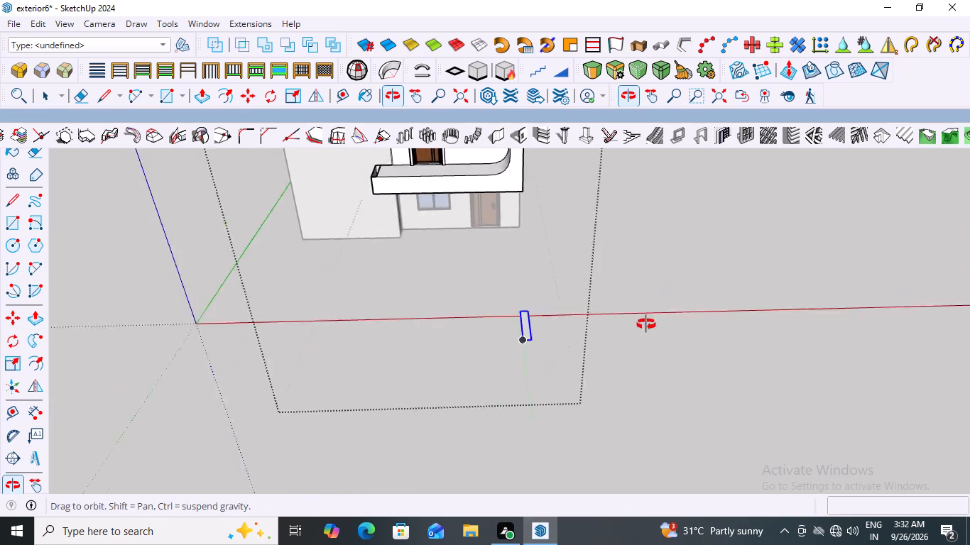
middle_drag(646, 324, 643, 324)
scroll(487, 367, up, 5)
middle_drag(489, 368, 697, 268)
scroll(506, 335, up, 2)
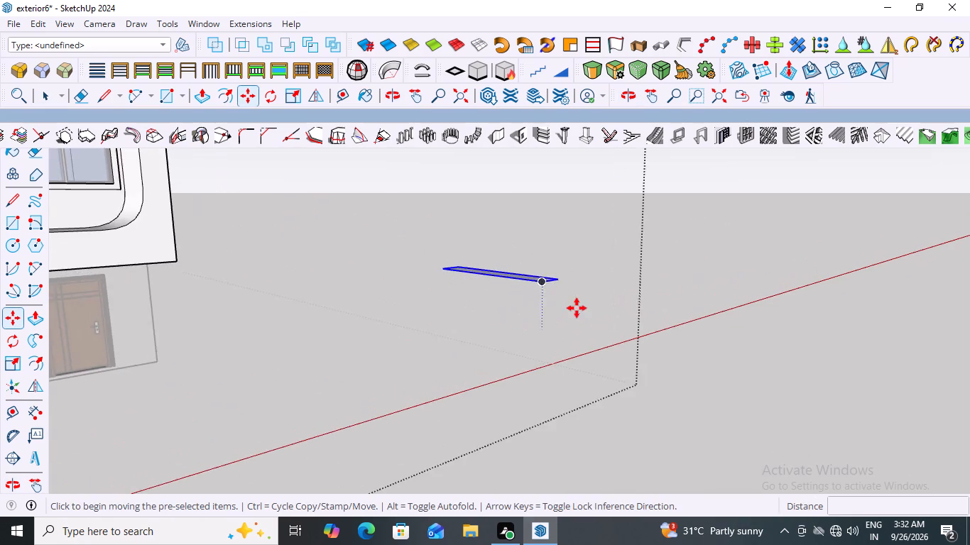
scroll(579, 305, up, 2)
click(523, 271)
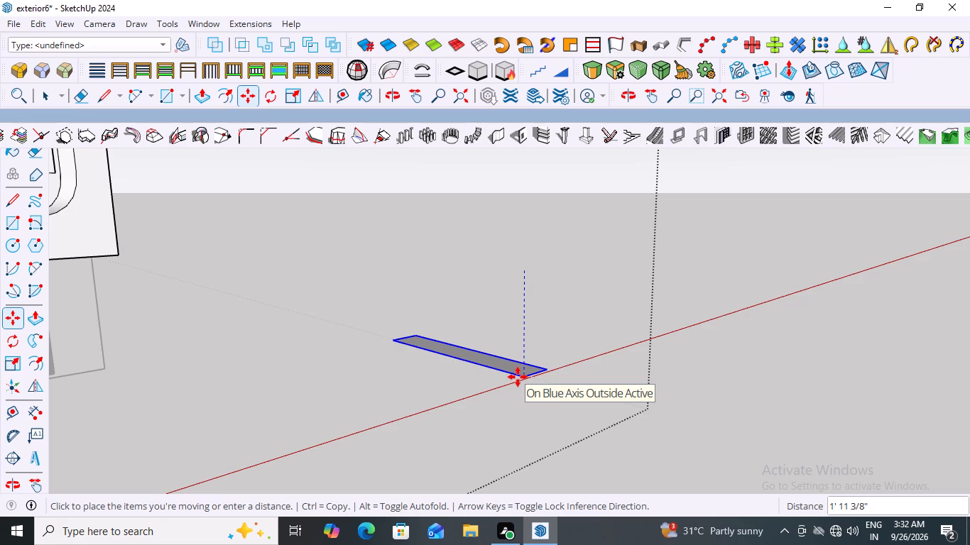
scroll(488, 310, down, 6)
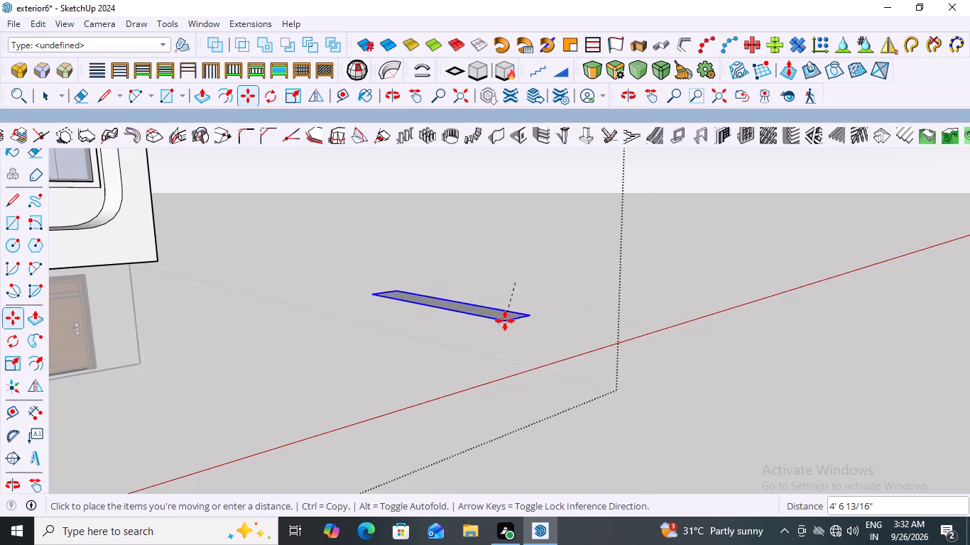
scroll(505, 321, down, 2)
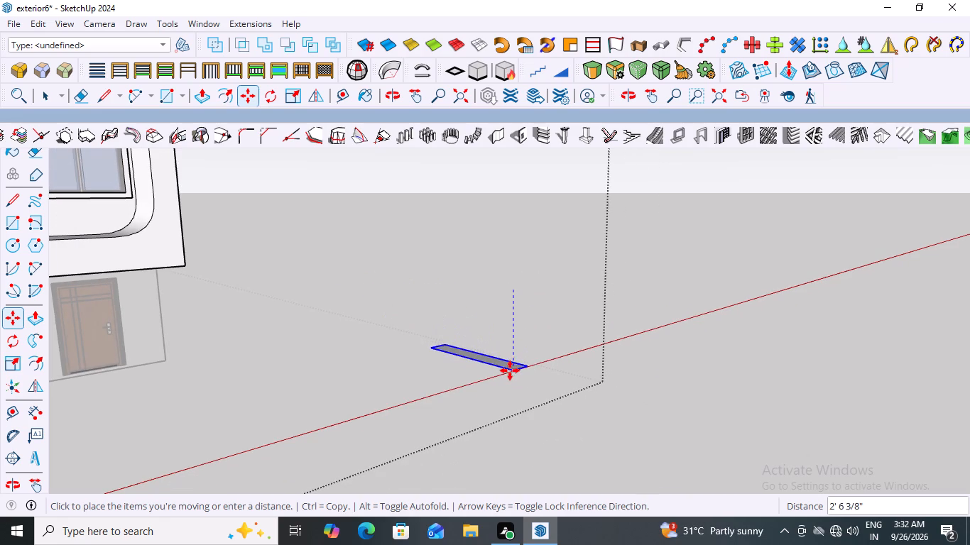
scroll(506, 370, up, 8)
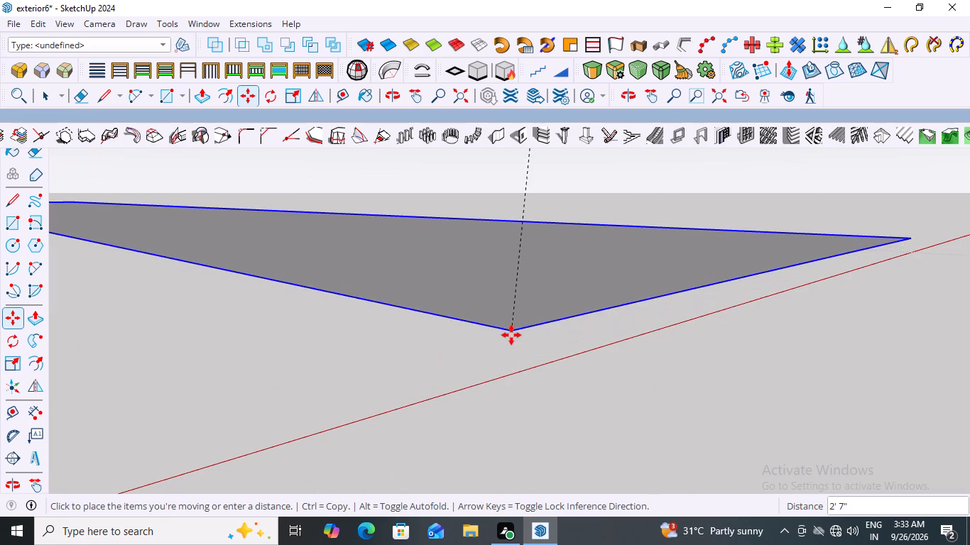
scroll(511, 335, down, 8)
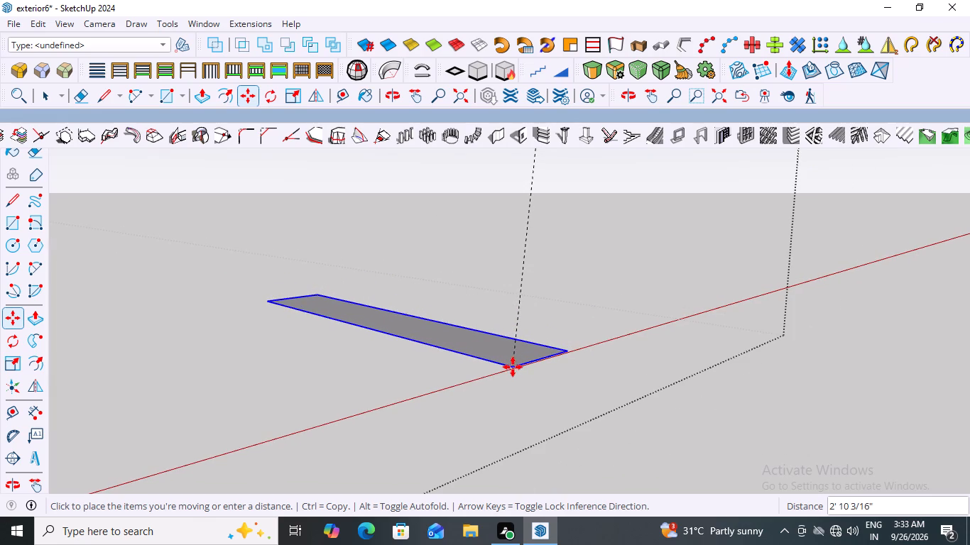
click(506, 361)
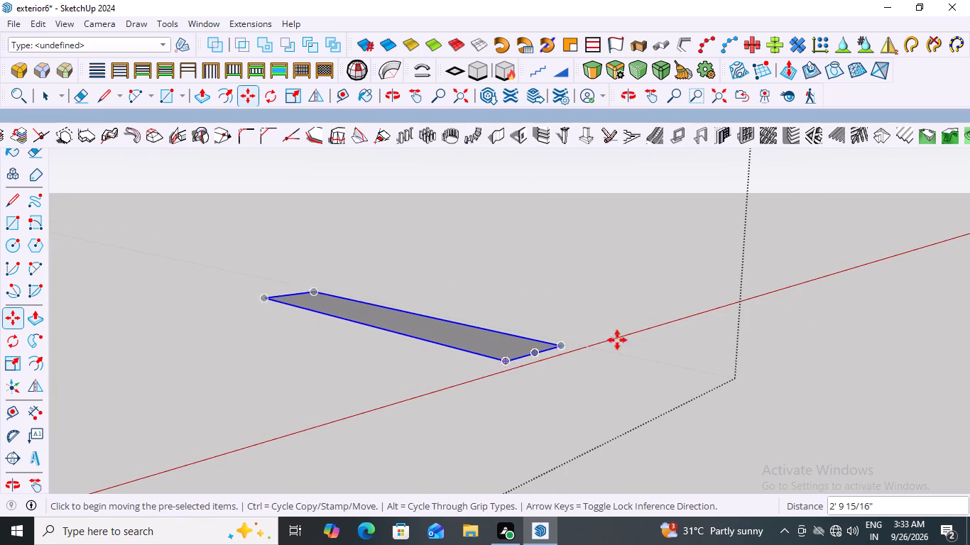
scroll(818, 311, down, 5)
middle_drag(791, 341, 691, 311)
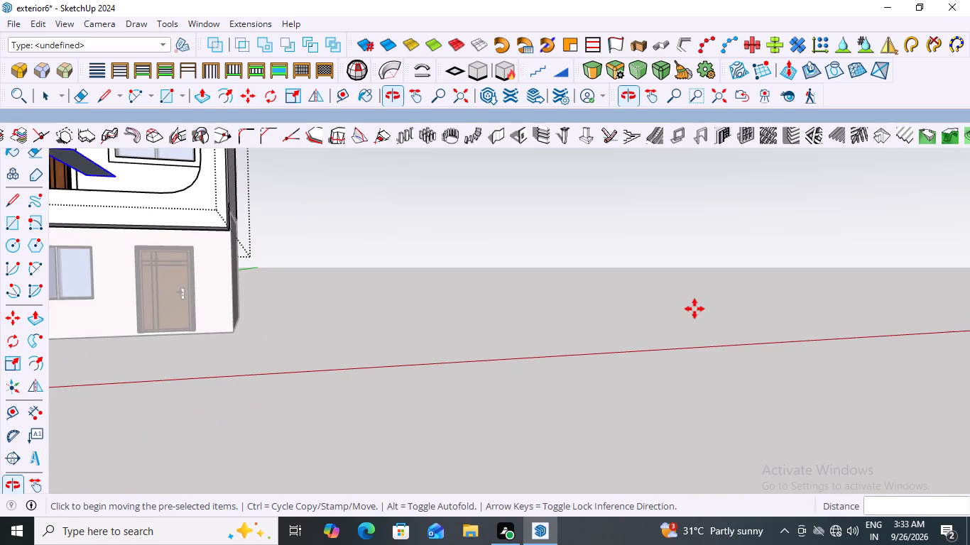
scroll(724, 325, down, 9)
key(space)
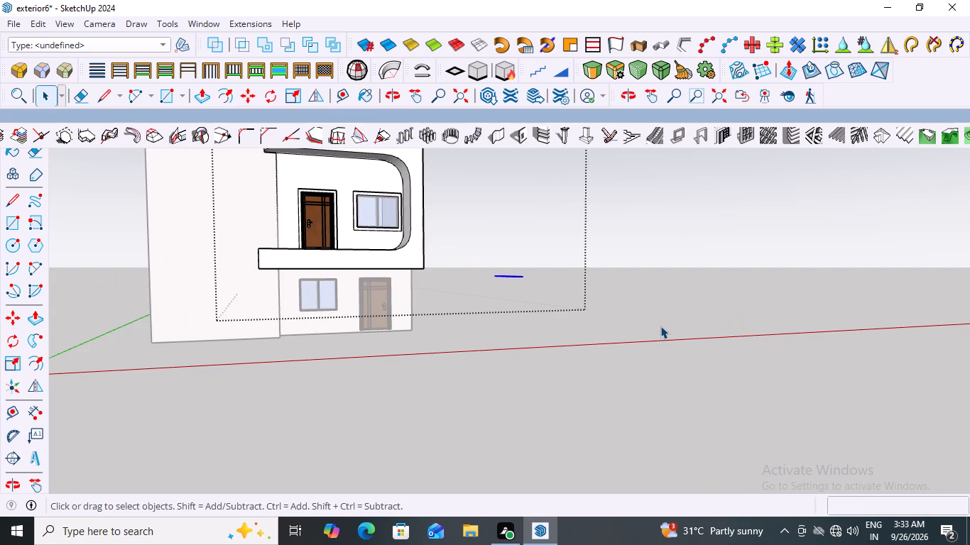
key(Escape)
scroll(395, 268, down, 3)
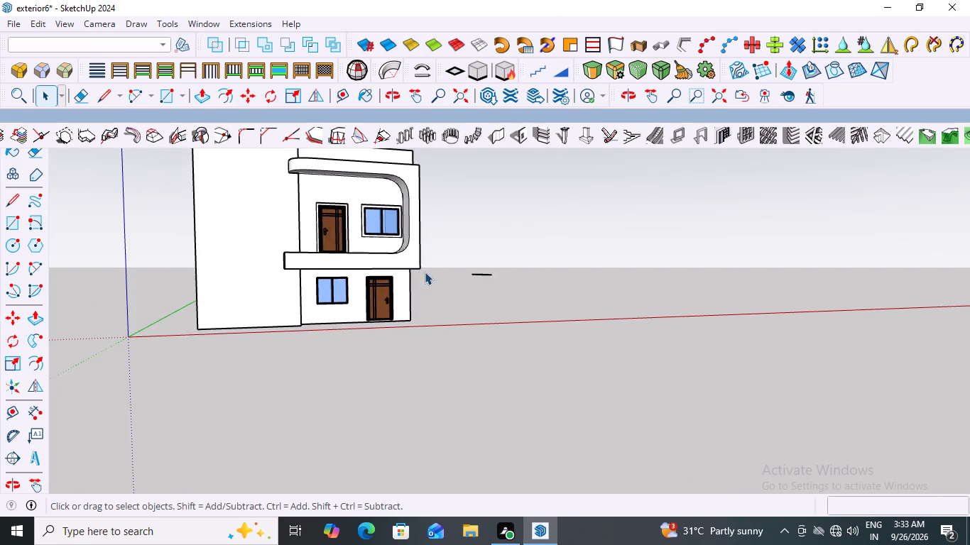
Reopen the upper-floor group and select the small rectangular group in front of the house.
middle_drag(456, 353, 455, 394)
middle_drag(457, 370, 457, 417)
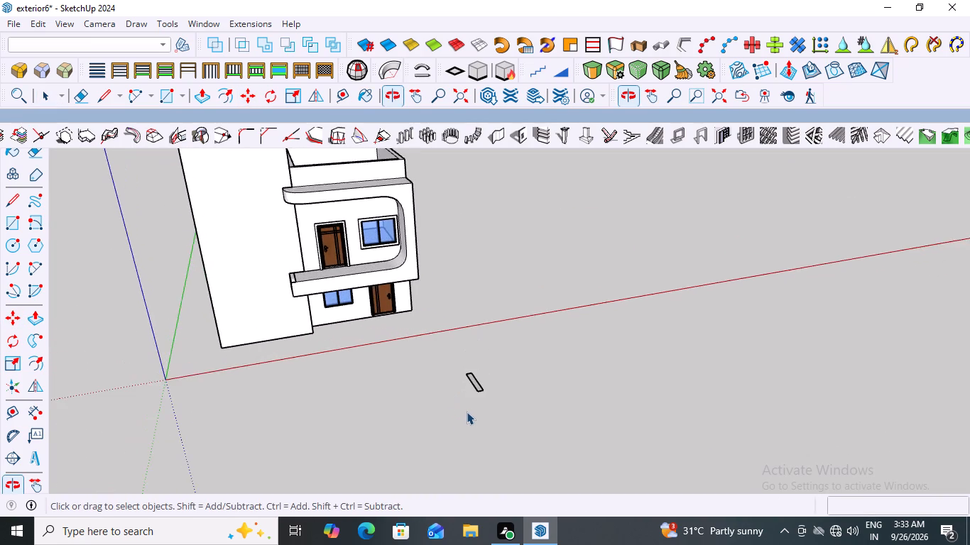
scroll(474, 413, up, 6)
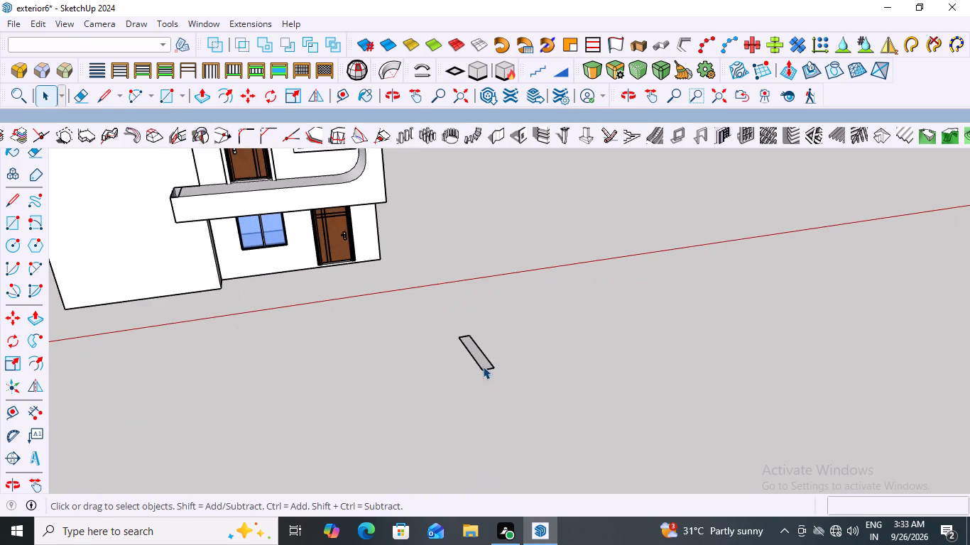
click(483, 370)
scroll(483, 370, up, 2)
double_click(483, 370)
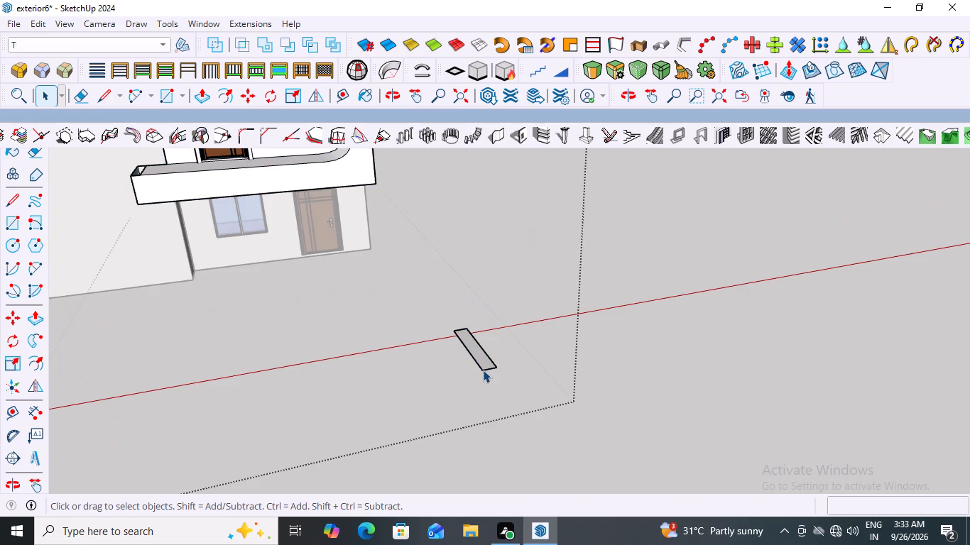
click(483, 370)
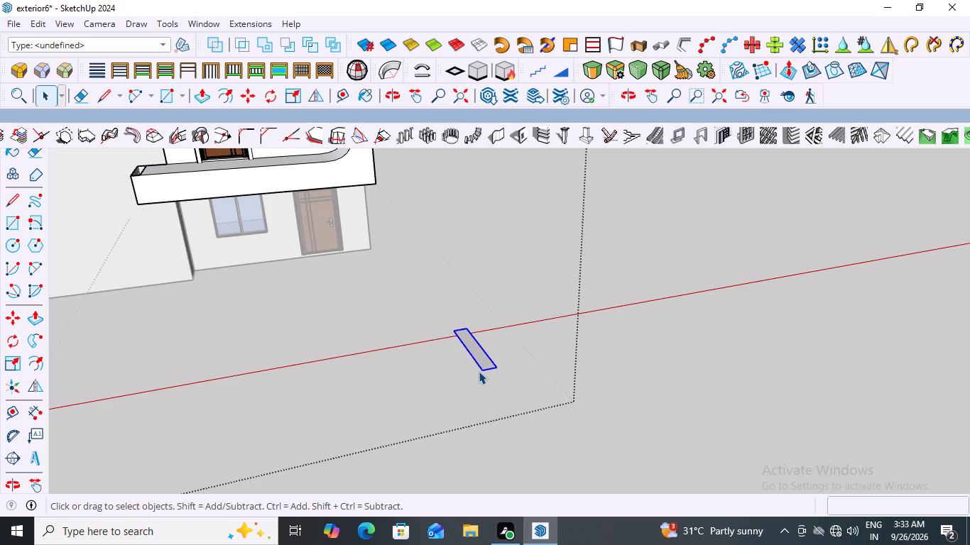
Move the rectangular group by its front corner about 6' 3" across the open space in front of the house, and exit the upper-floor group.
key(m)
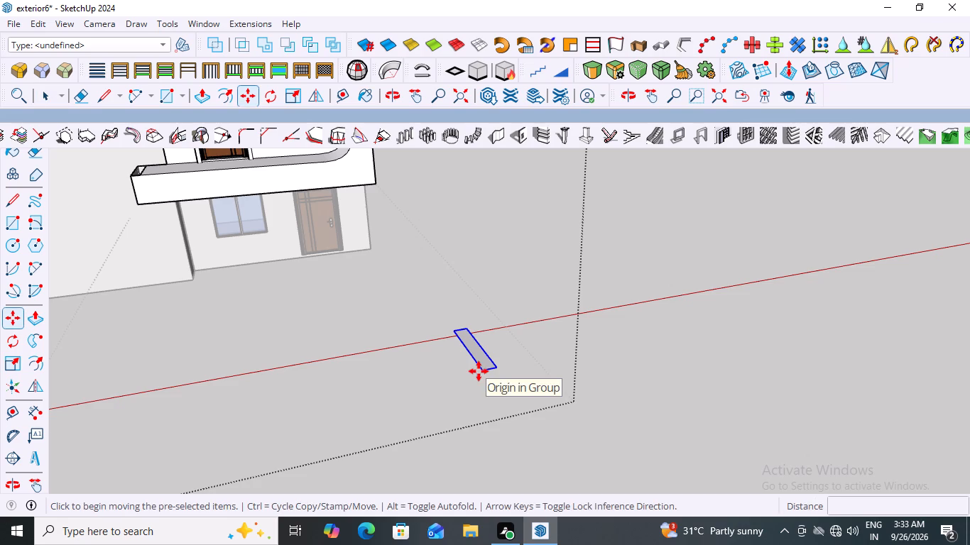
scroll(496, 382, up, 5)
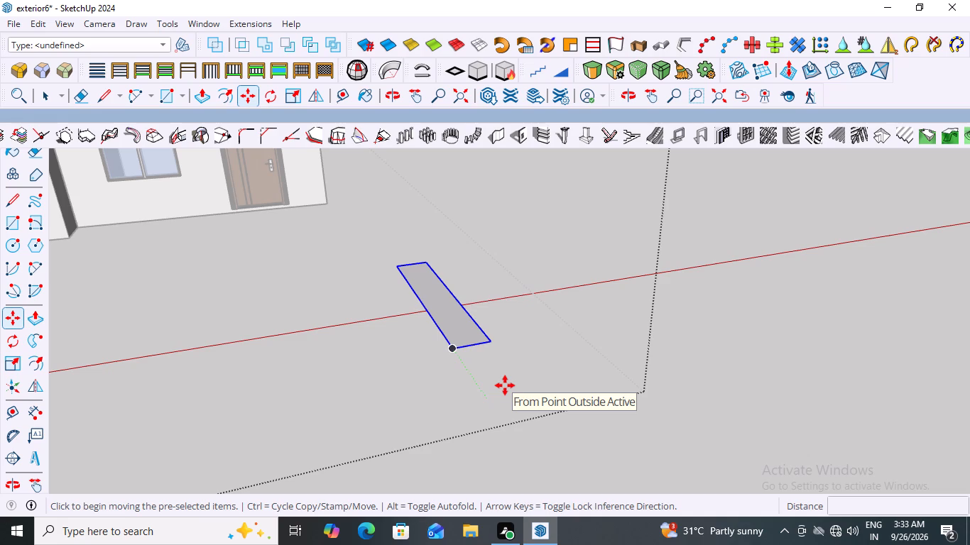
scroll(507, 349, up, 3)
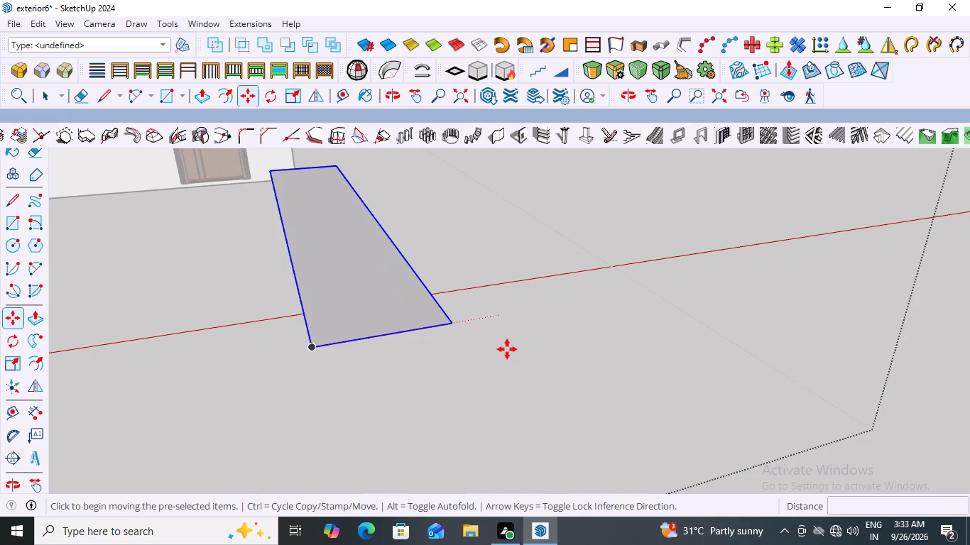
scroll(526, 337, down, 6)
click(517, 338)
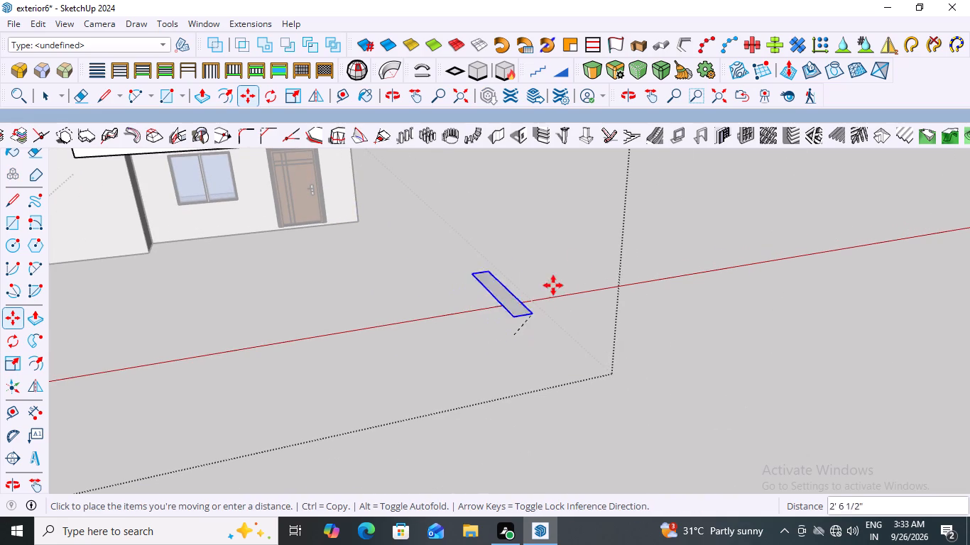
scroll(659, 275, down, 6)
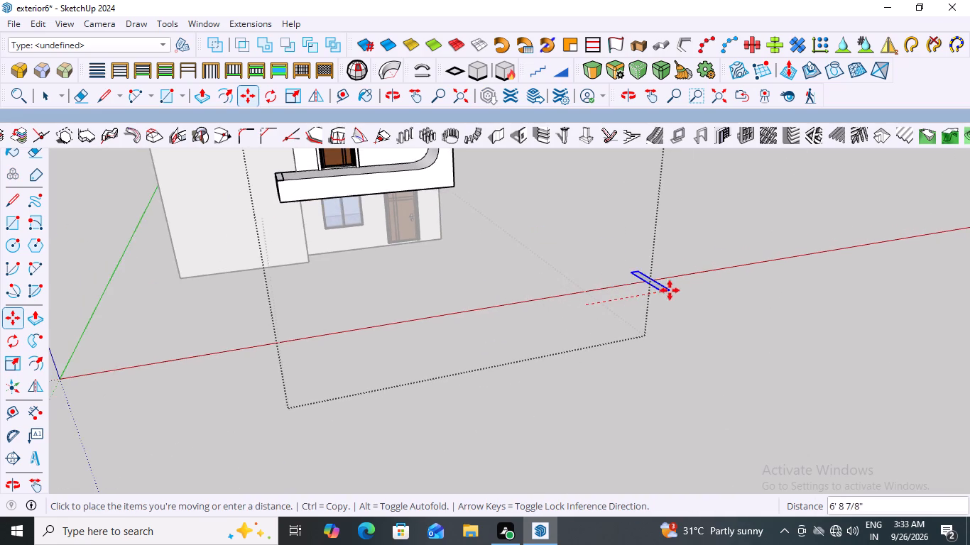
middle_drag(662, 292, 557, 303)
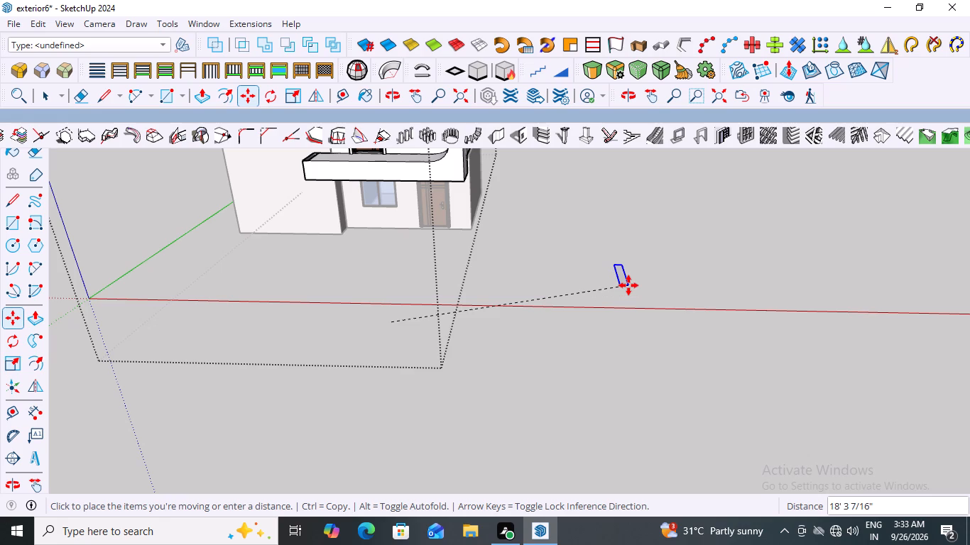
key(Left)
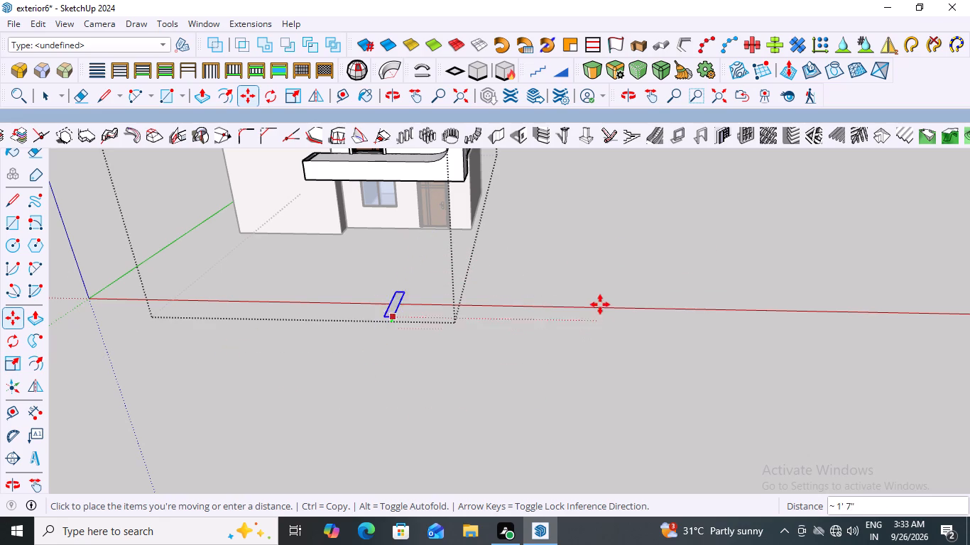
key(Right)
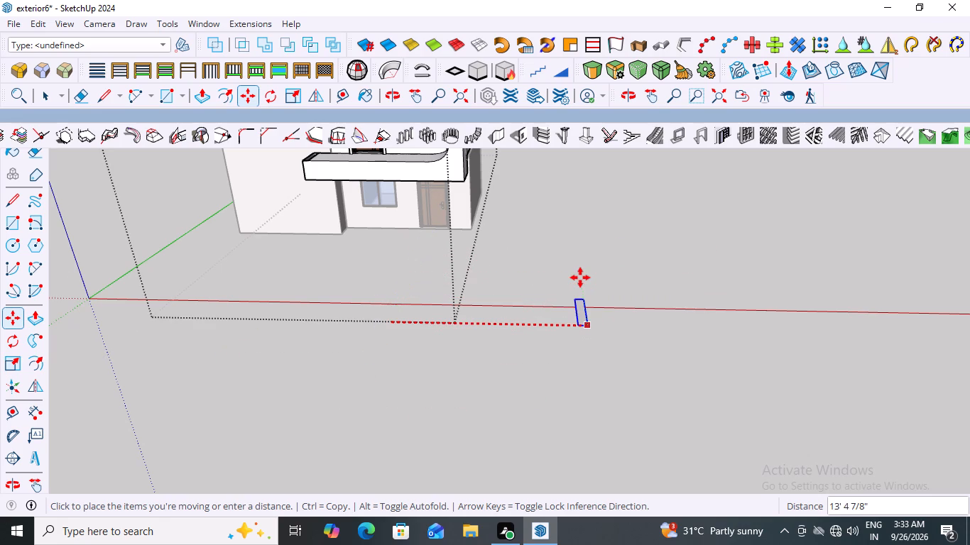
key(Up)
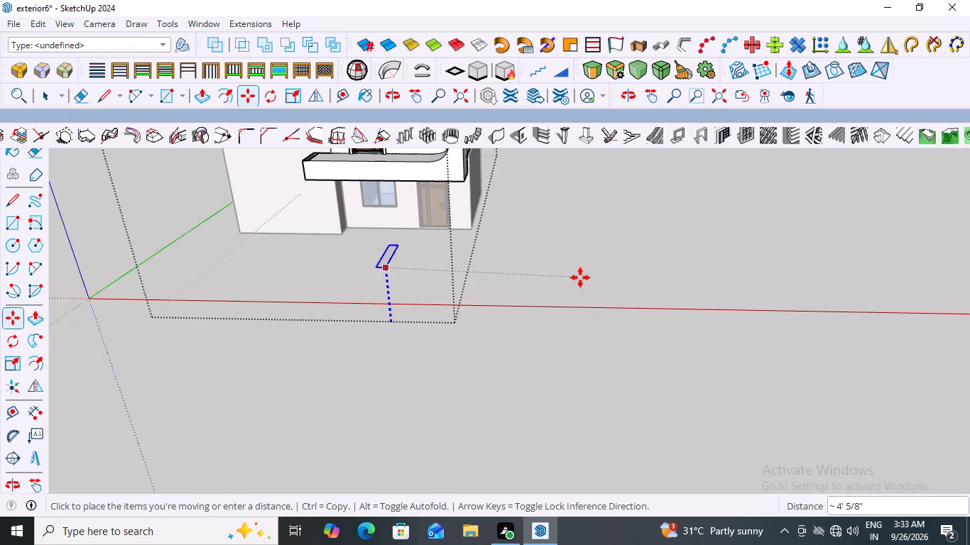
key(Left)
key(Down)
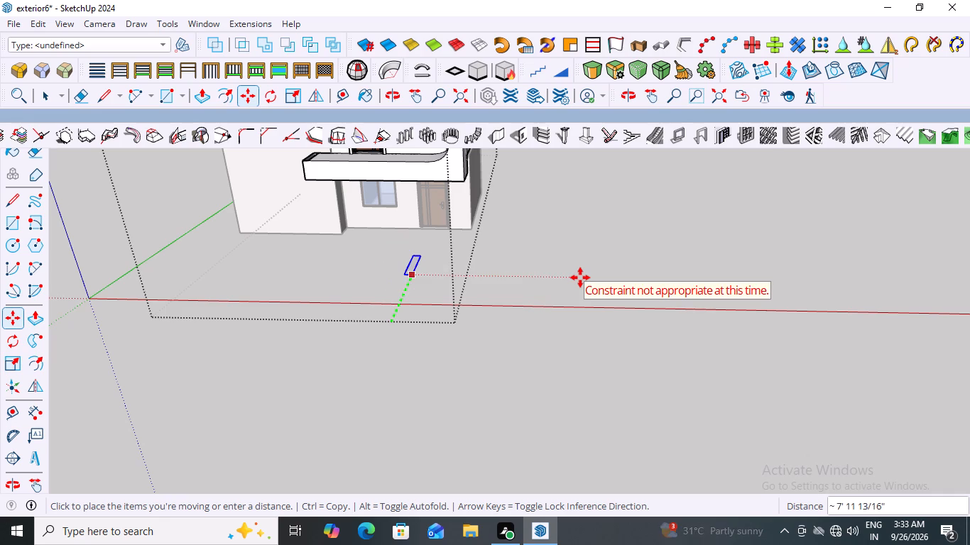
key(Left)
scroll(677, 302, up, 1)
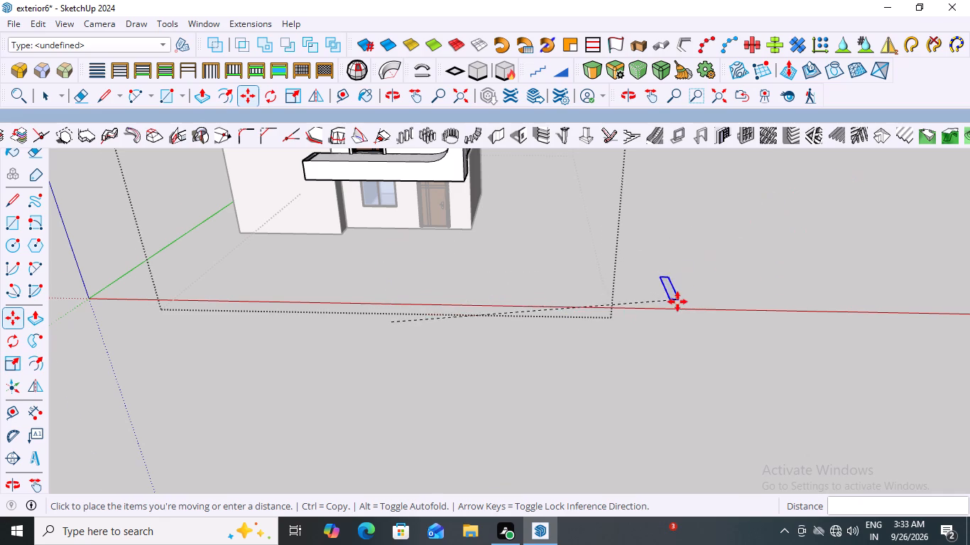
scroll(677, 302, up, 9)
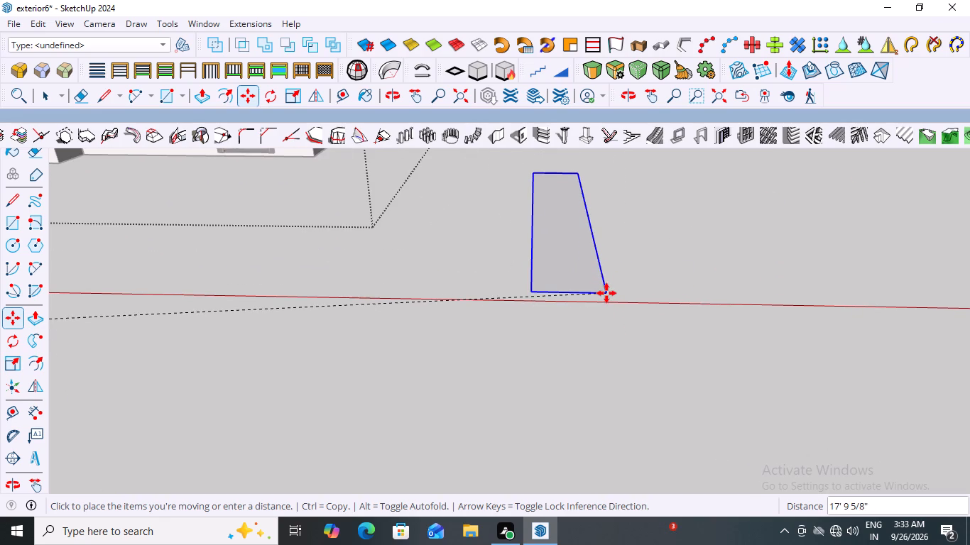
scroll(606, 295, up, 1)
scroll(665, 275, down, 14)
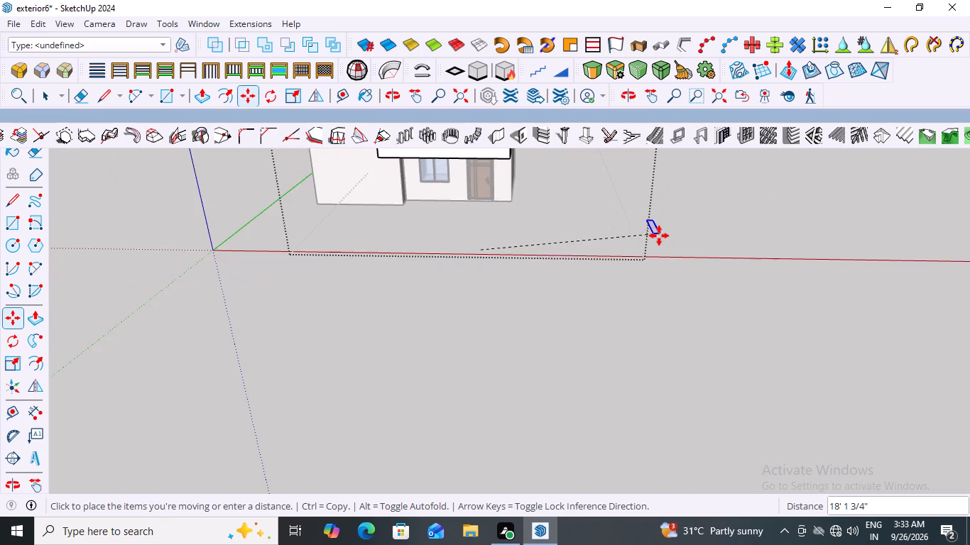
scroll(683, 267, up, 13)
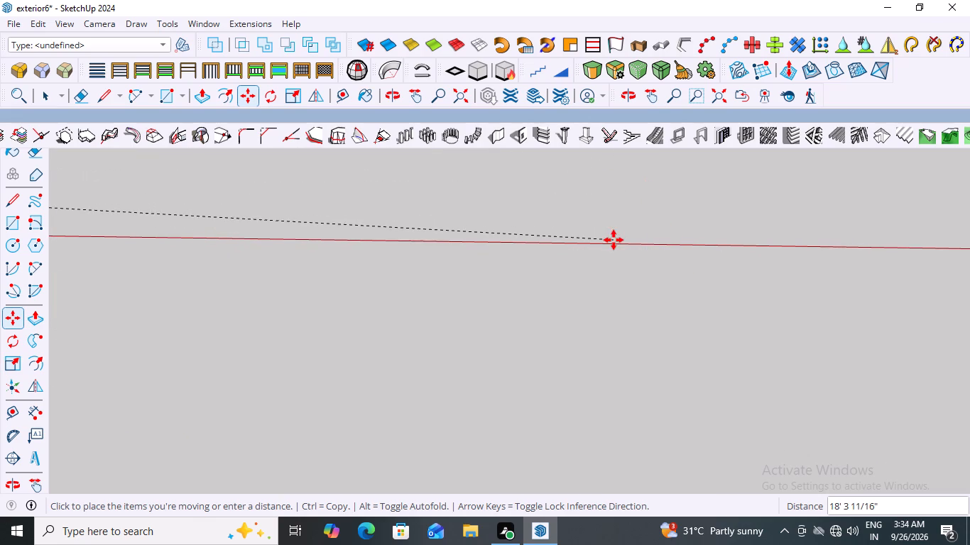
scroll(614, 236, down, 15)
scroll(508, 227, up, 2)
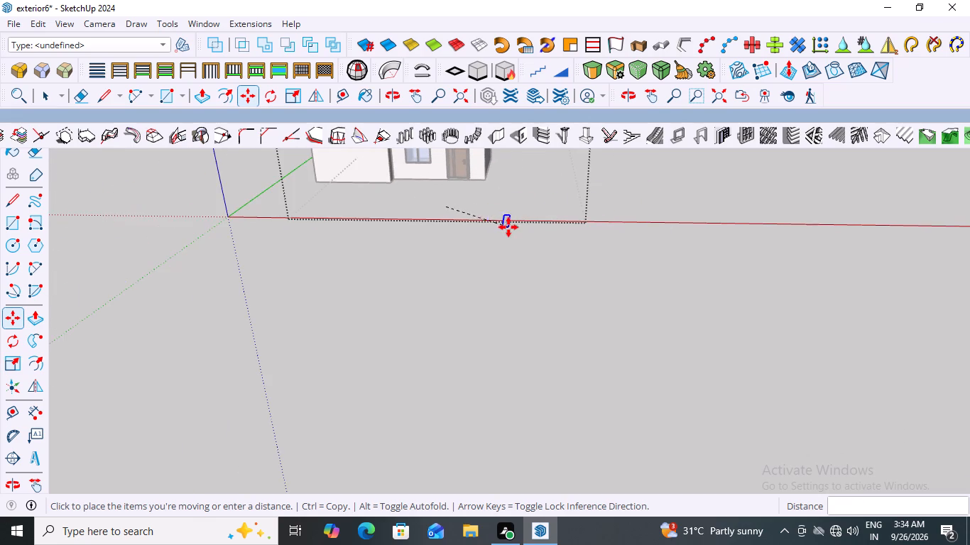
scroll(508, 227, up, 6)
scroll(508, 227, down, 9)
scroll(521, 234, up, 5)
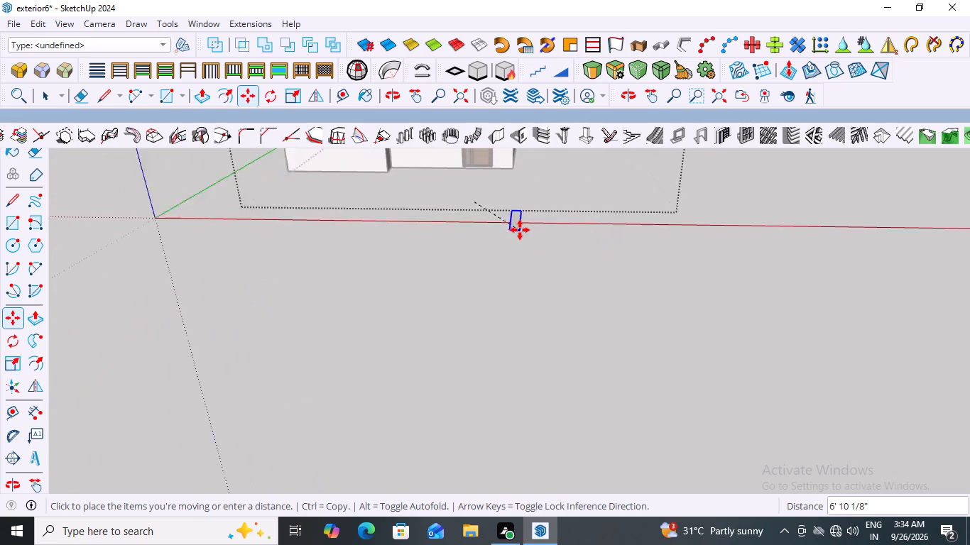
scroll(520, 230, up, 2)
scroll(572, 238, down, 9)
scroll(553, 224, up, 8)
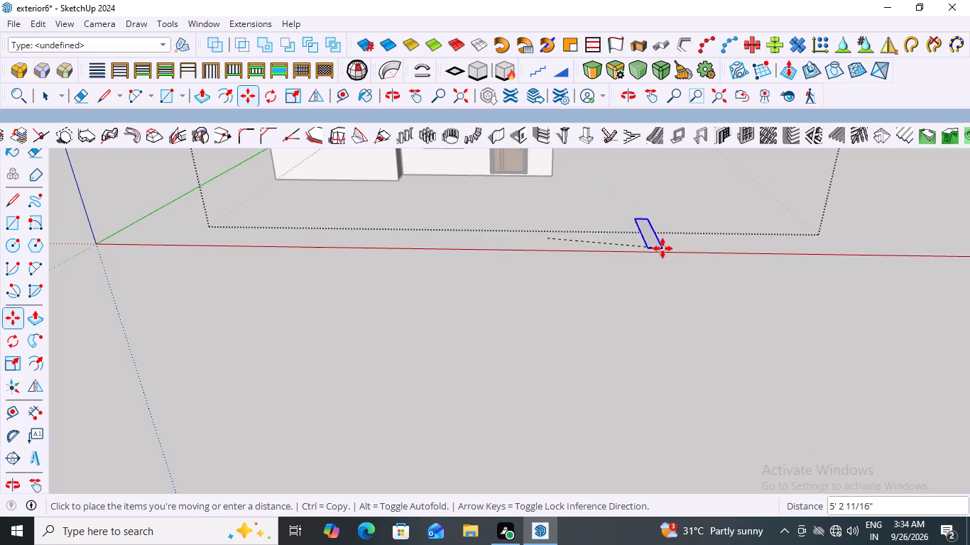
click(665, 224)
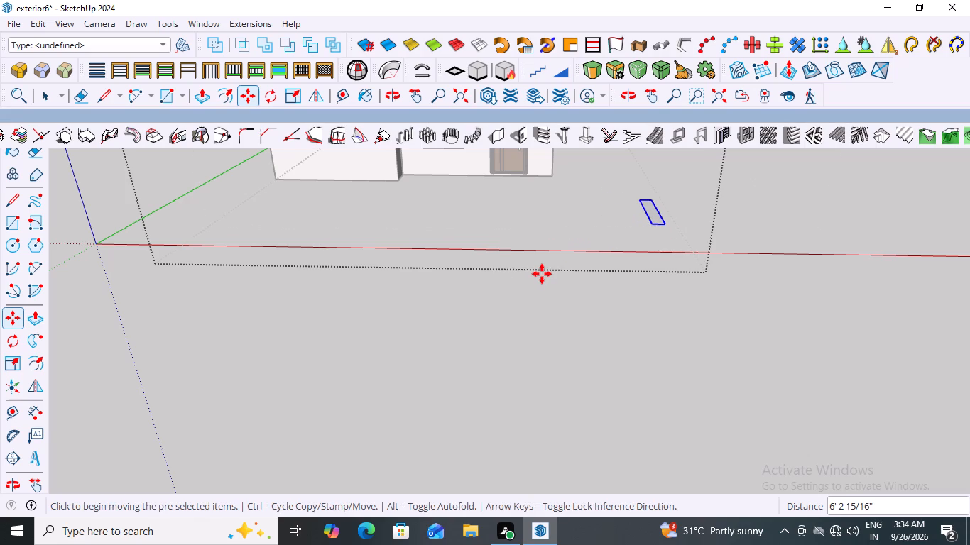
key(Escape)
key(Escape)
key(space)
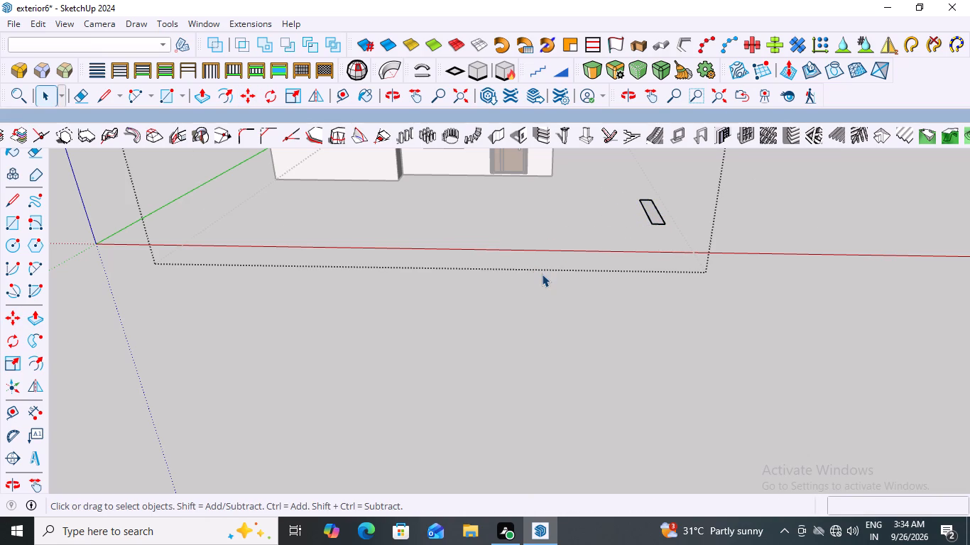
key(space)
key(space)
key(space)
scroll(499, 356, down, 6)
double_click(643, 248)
Reopen the upper-floor group, move the rectangular group by its front corner to the ground-floor wall's bottom corner beside the door, and exit.
middle_drag(609, 304, 517, 277)
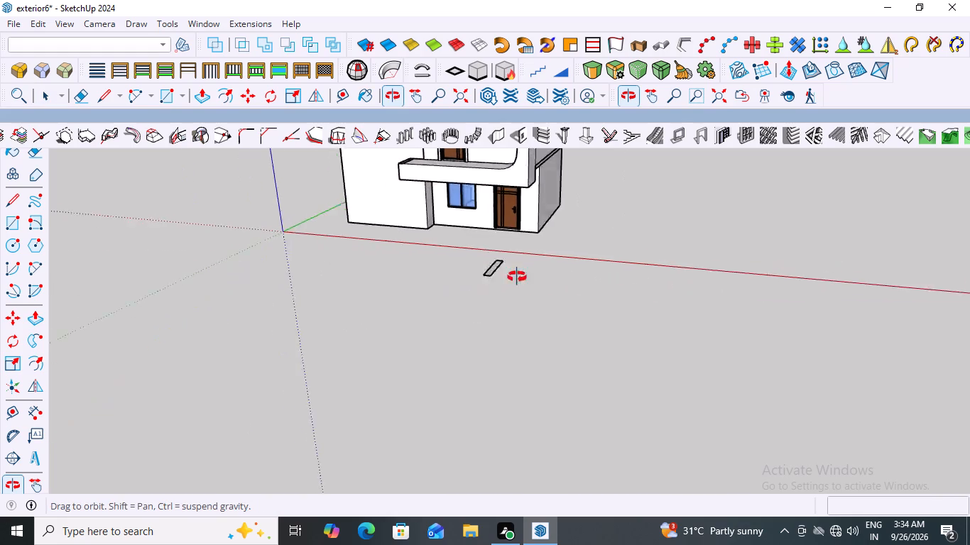
middle_drag(517, 277, 388, 233)
scroll(304, 163, up, 1)
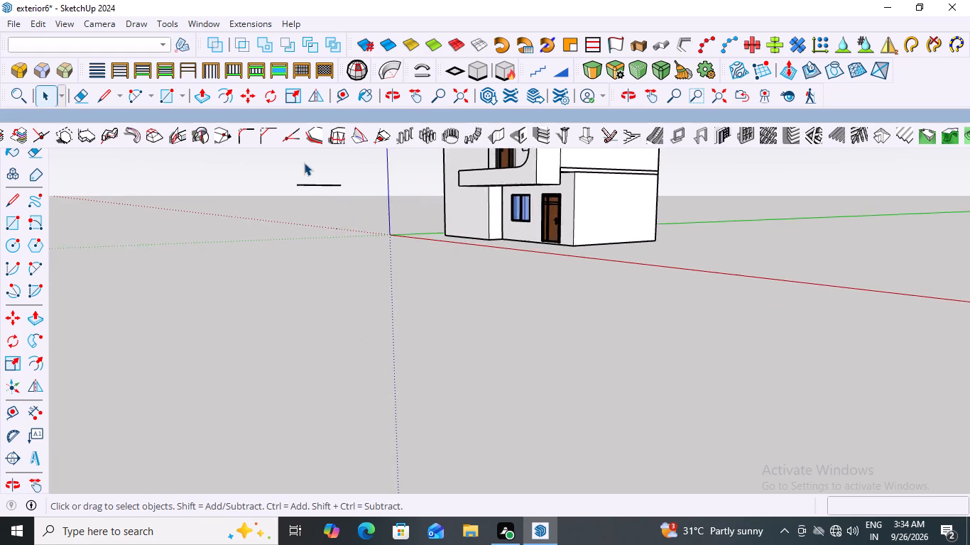
scroll(304, 163, up, 2)
middle_drag(332, 164, 340, 229)
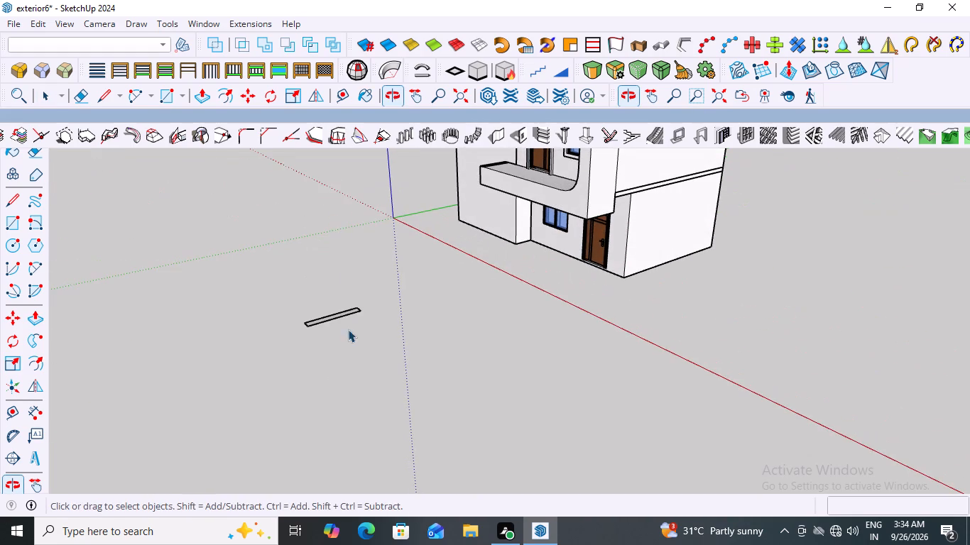
scroll(346, 336, up, 2)
click(317, 316)
double_click(317, 316)
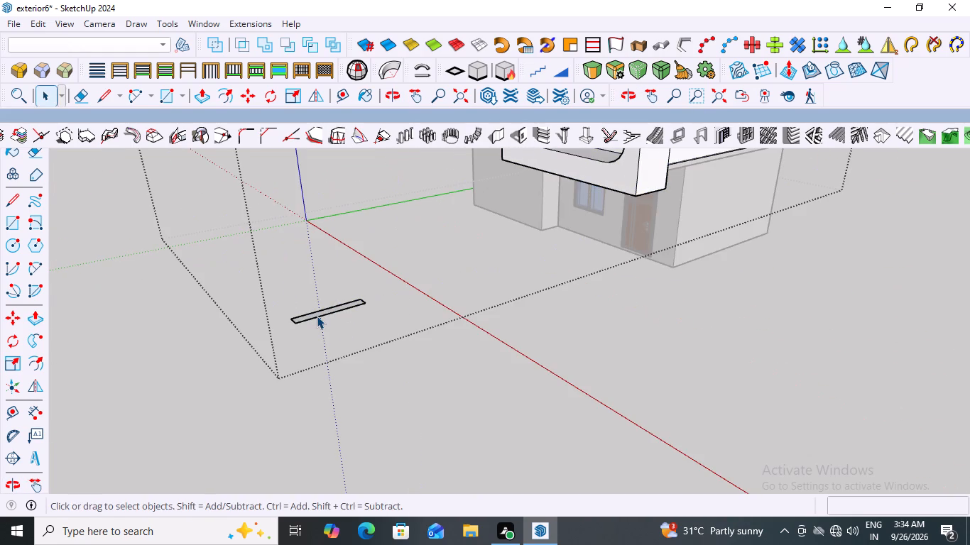
click(317, 316)
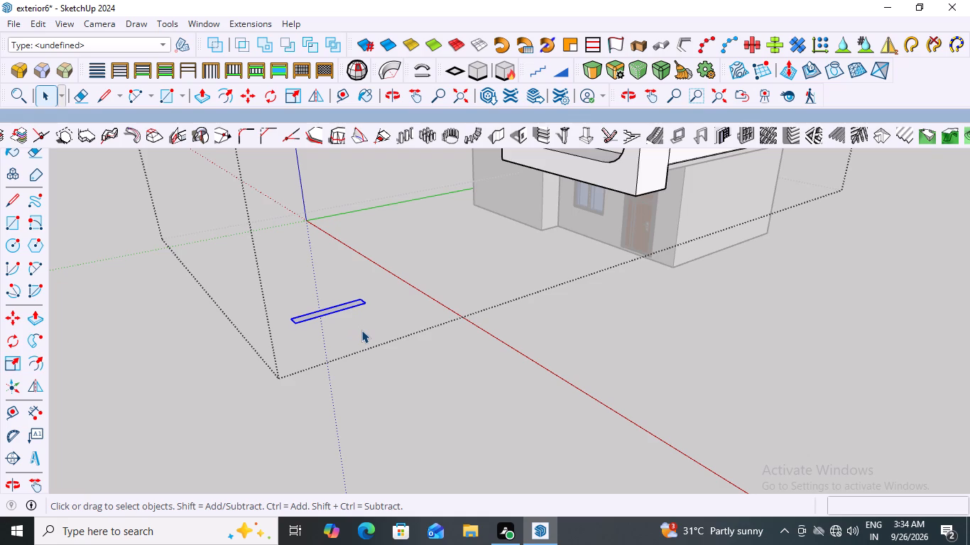
key(m)
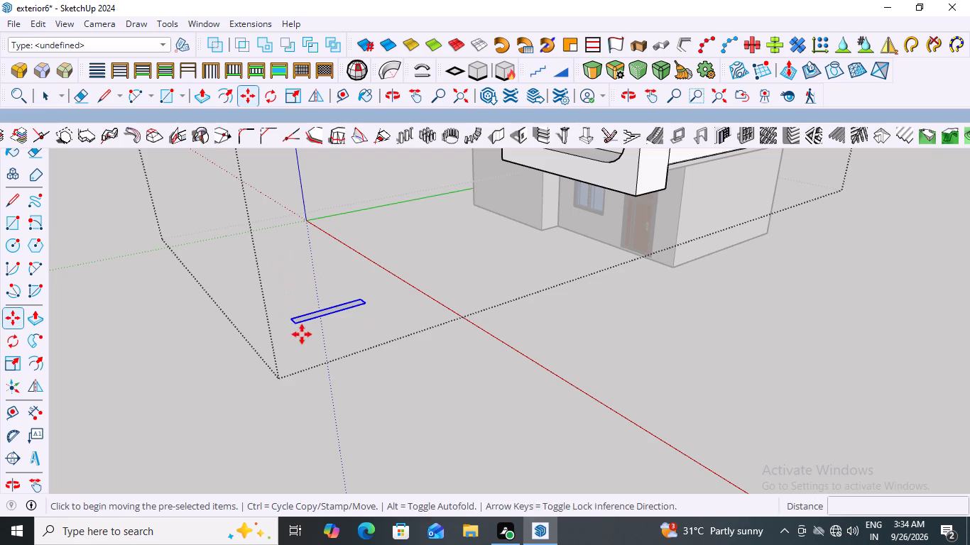
click(297, 327)
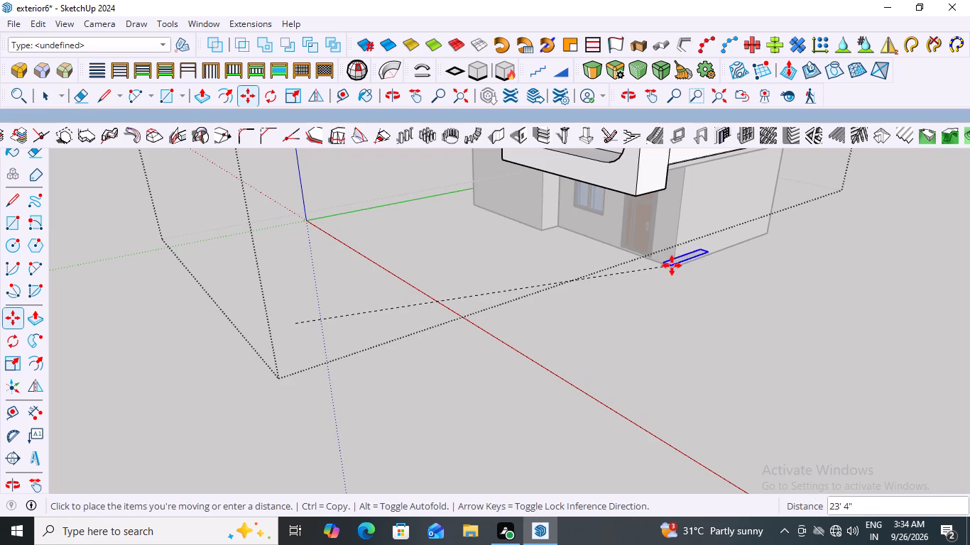
scroll(606, 294, down, 1)
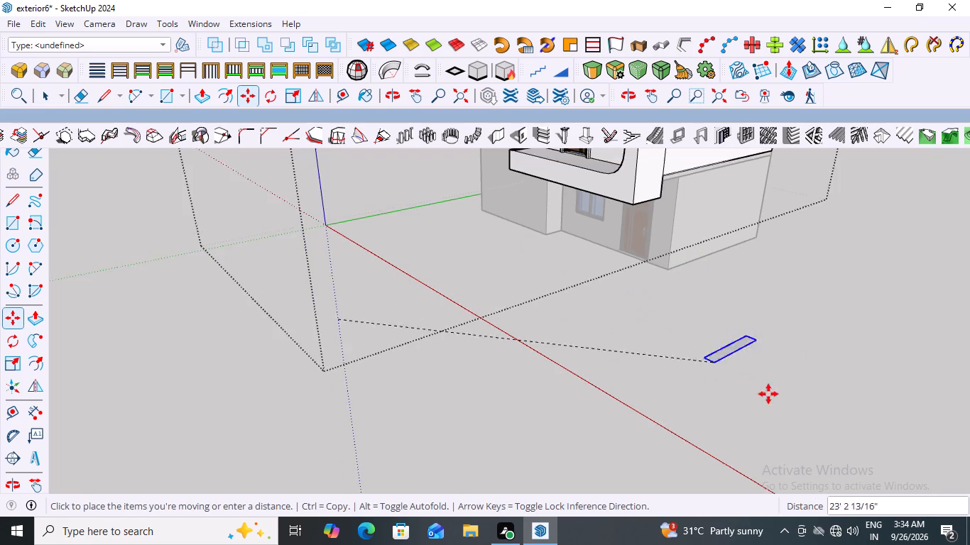
scroll(774, 396, up, 4)
middle_drag(765, 396, 665, 327)
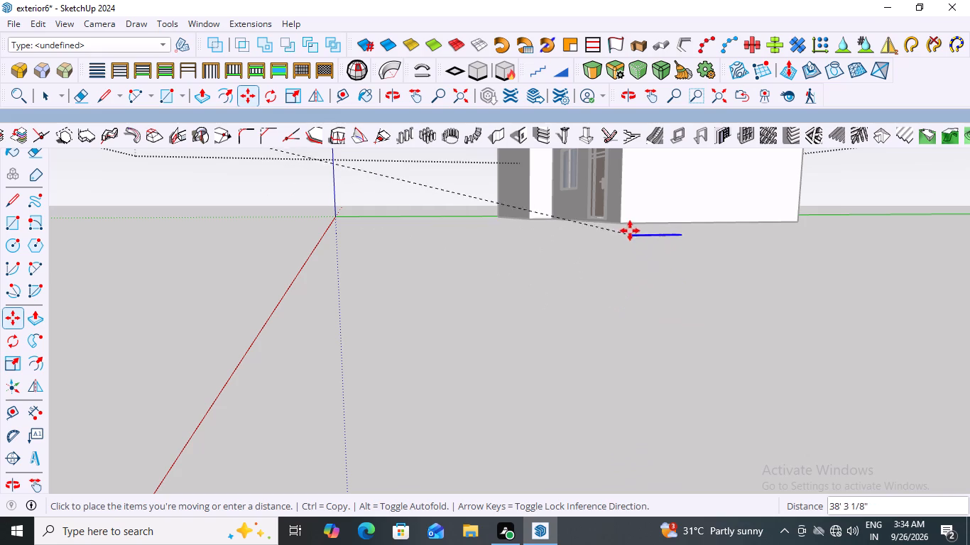
click(625, 224)
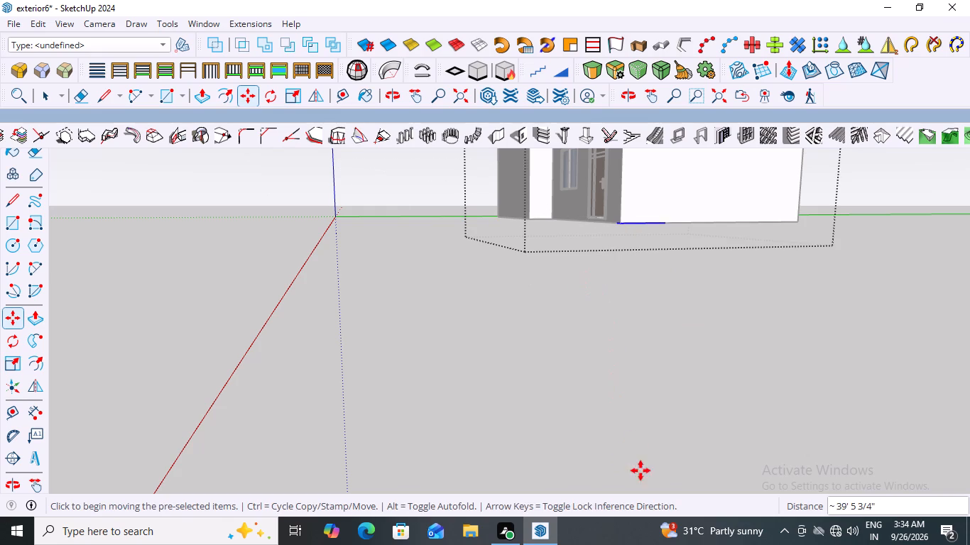
scroll(577, 321, down, 3)
middle_drag(542, 293, 672, 448)
scroll(665, 369, up, 2)
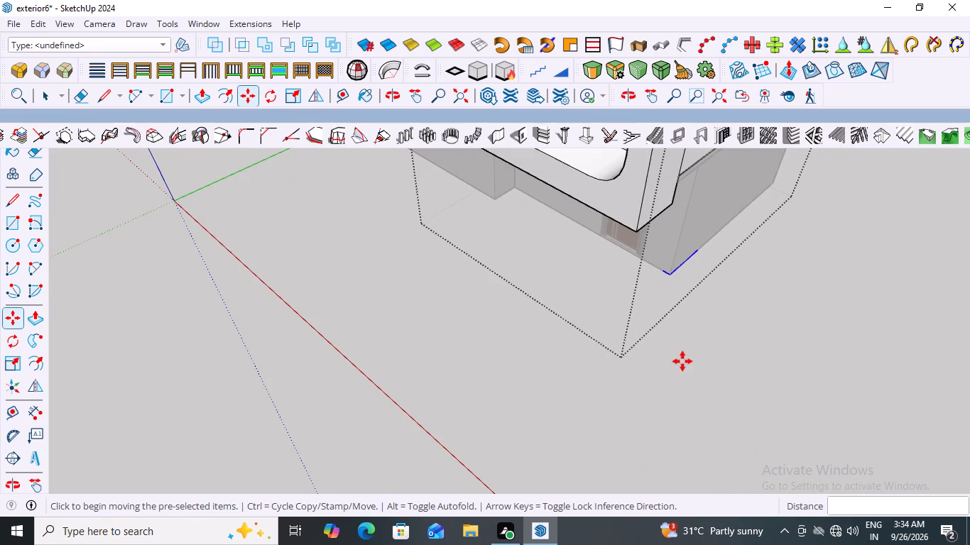
key(space)
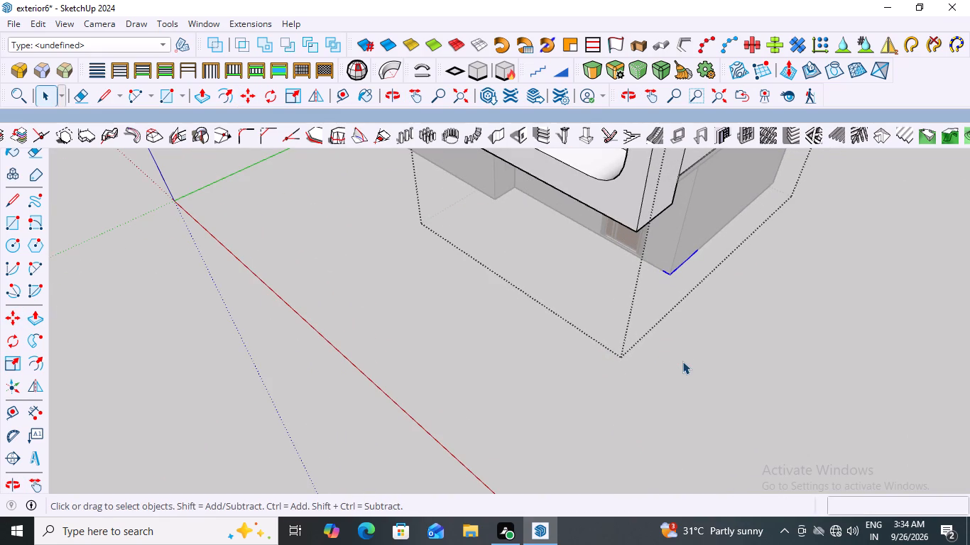
key(space)
key(Escape)
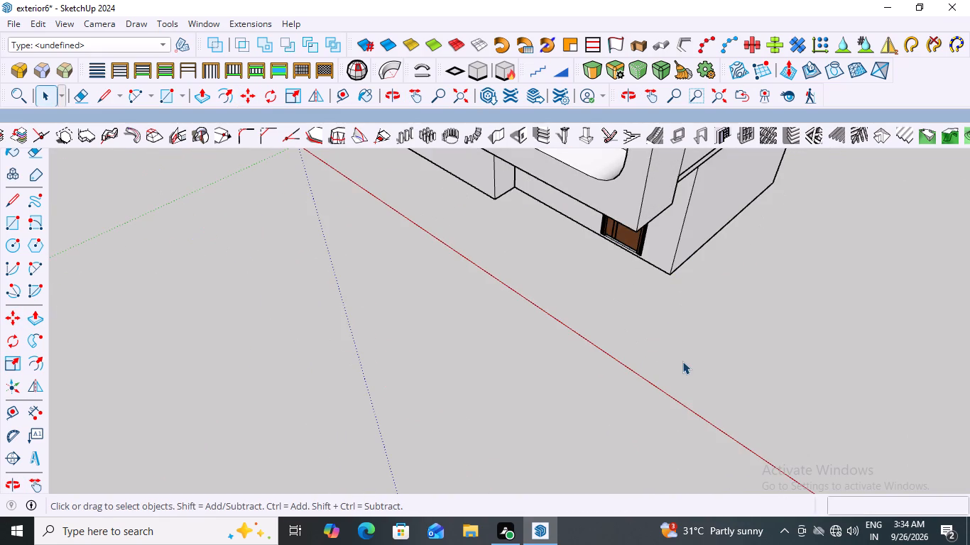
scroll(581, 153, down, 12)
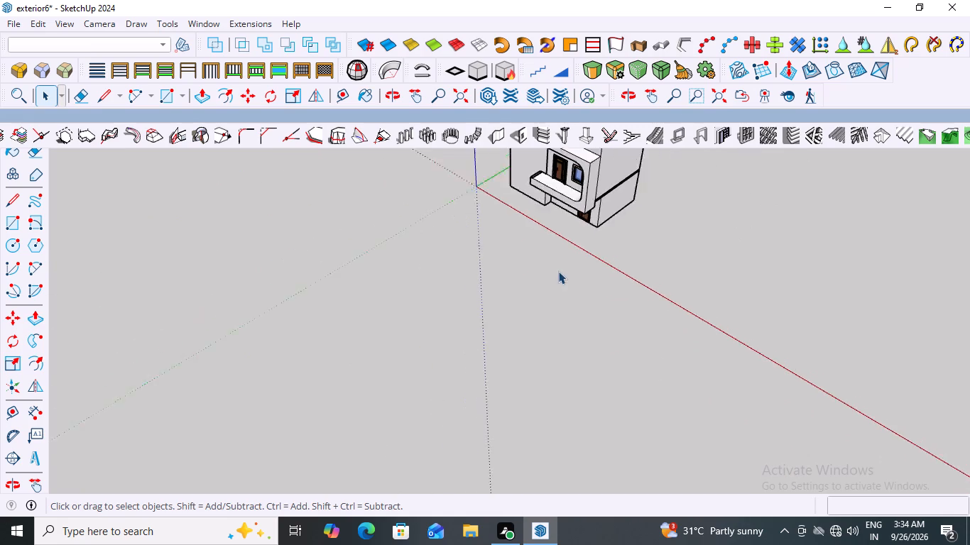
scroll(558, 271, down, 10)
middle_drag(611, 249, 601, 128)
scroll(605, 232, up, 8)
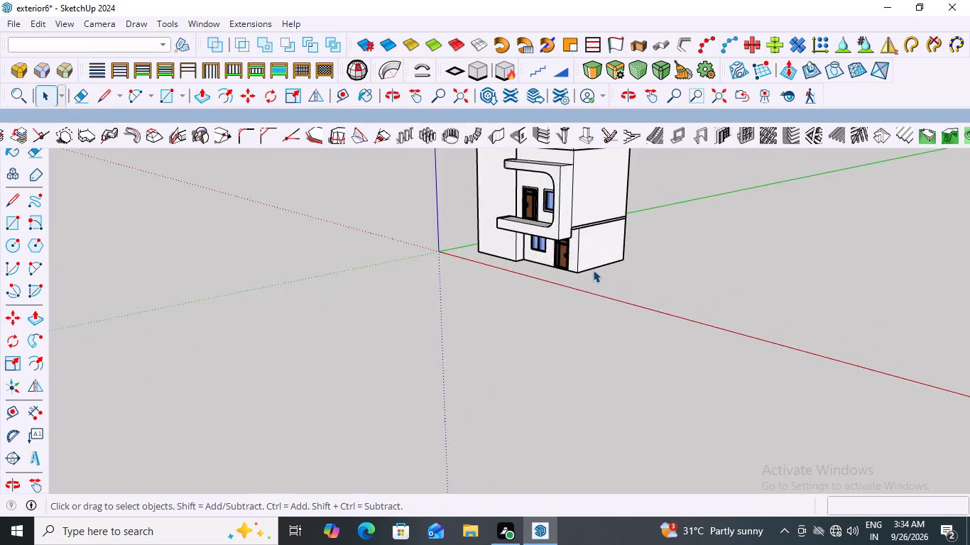
Check the corner beside the entrance door, and undo the last move of the small rectangular group, back inside the upper-floor group.
scroll(593, 270, up, 15)
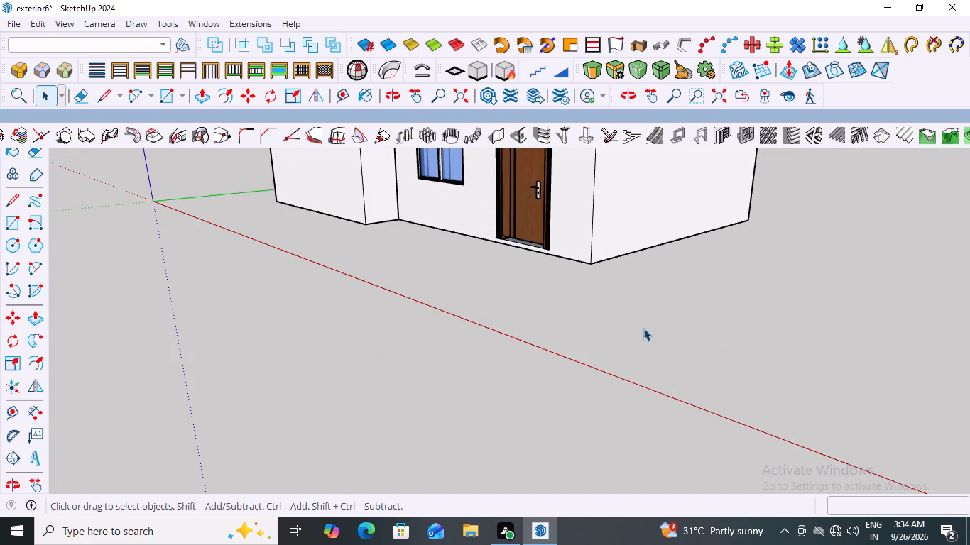
scroll(535, 236, down, 2)
middle_drag(532, 238, 658, 338)
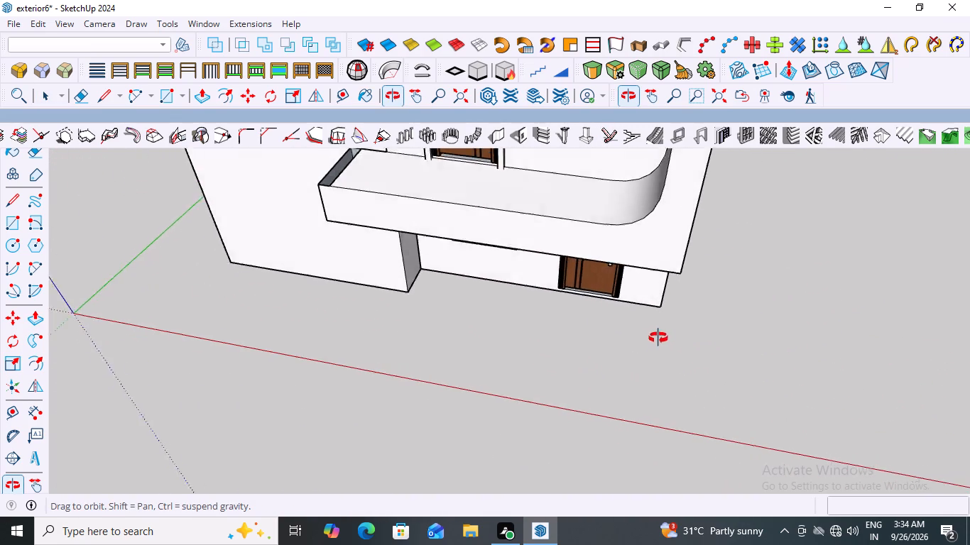
middle_drag(658, 338, 587, 320)
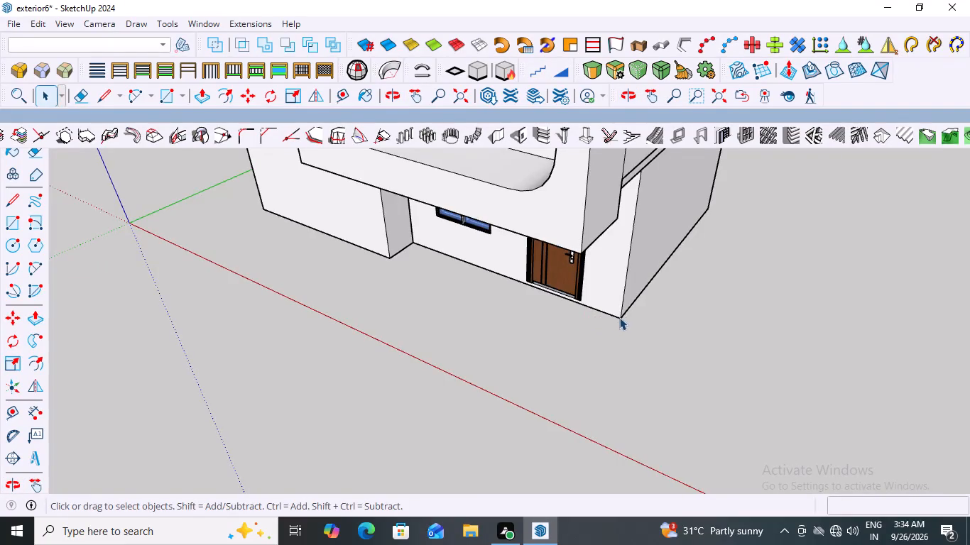
double_click(619, 317)
scroll(544, 302, down, 5)
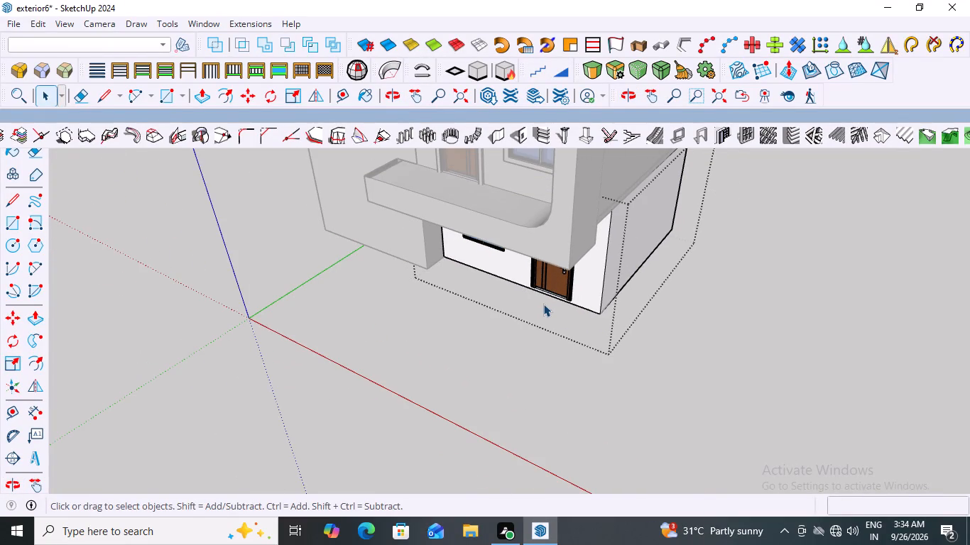
key(ctrl+z)
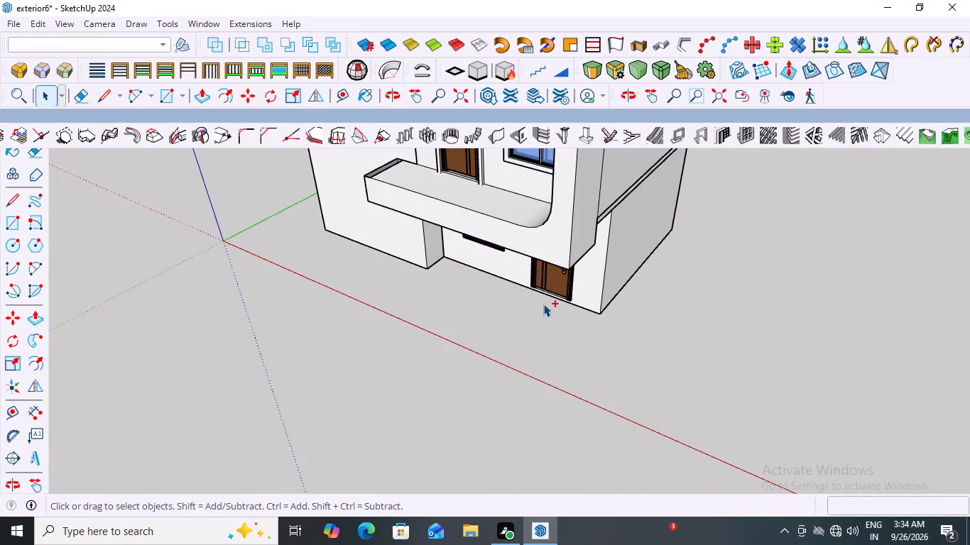
key(ctrl+z)
key(ctrl+z)
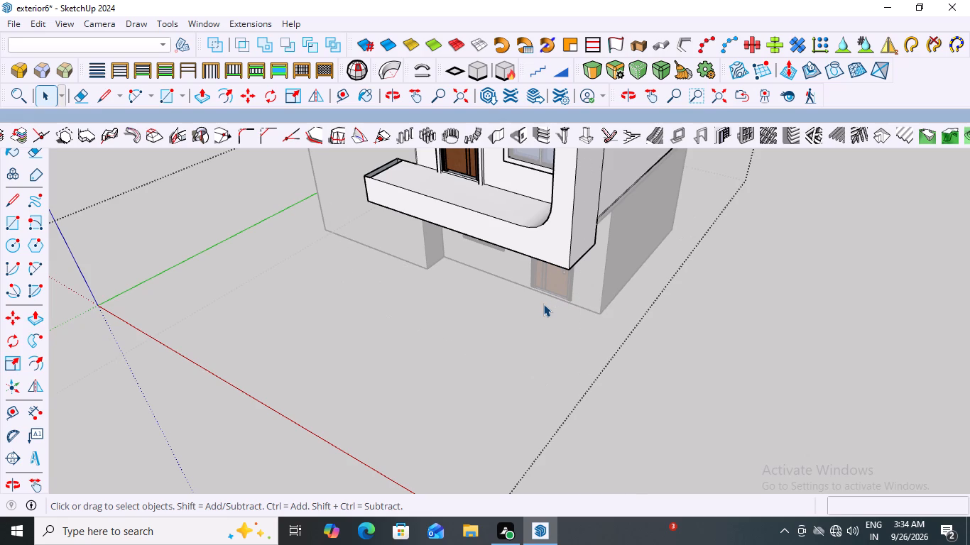
Select the small rectangular group in front of the house and move it by its front corner toward the ground-floor wall's bottom corner beside the door.
scroll(562, 105, down, 12)
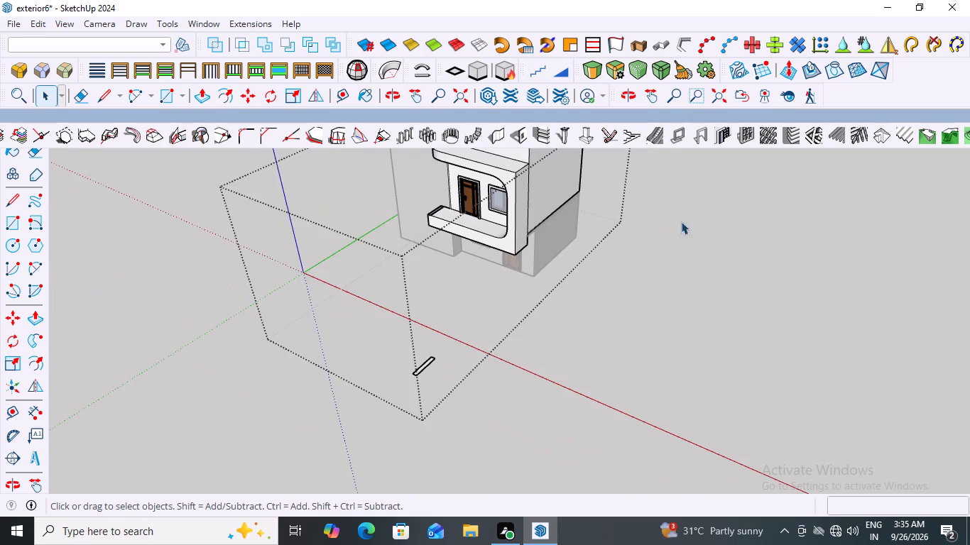
scroll(538, 345, up, 2)
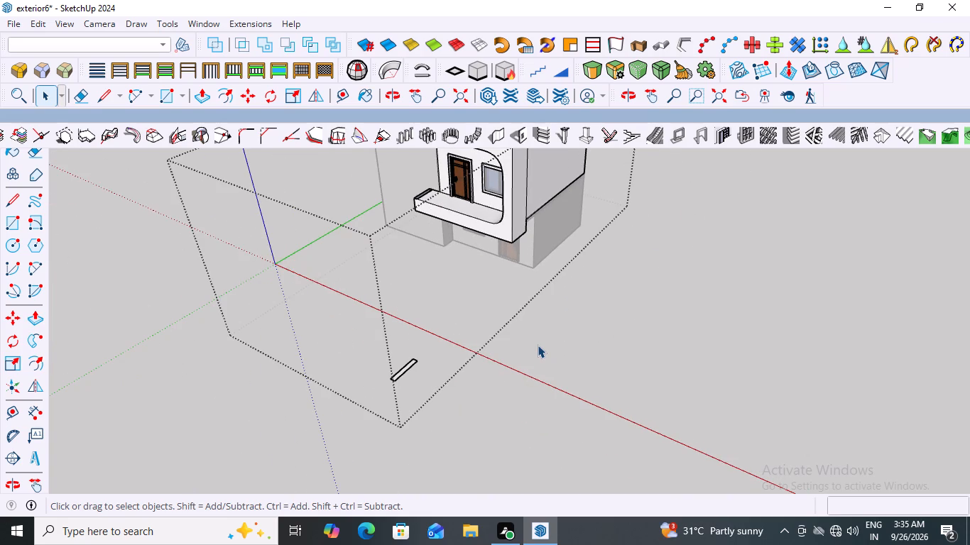
scroll(332, 496, up, 3)
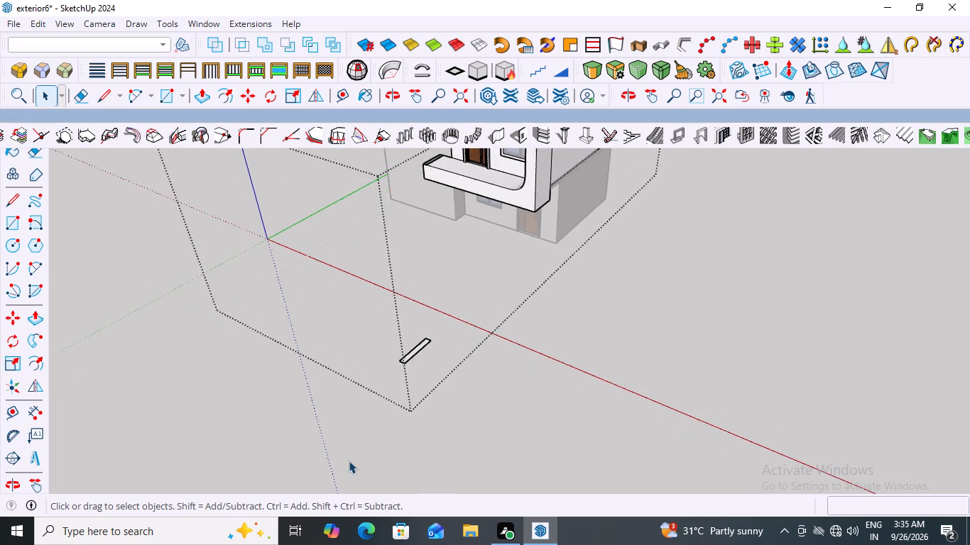
scroll(349, 461, up, 1)
scroll(415, 341, up, 13)
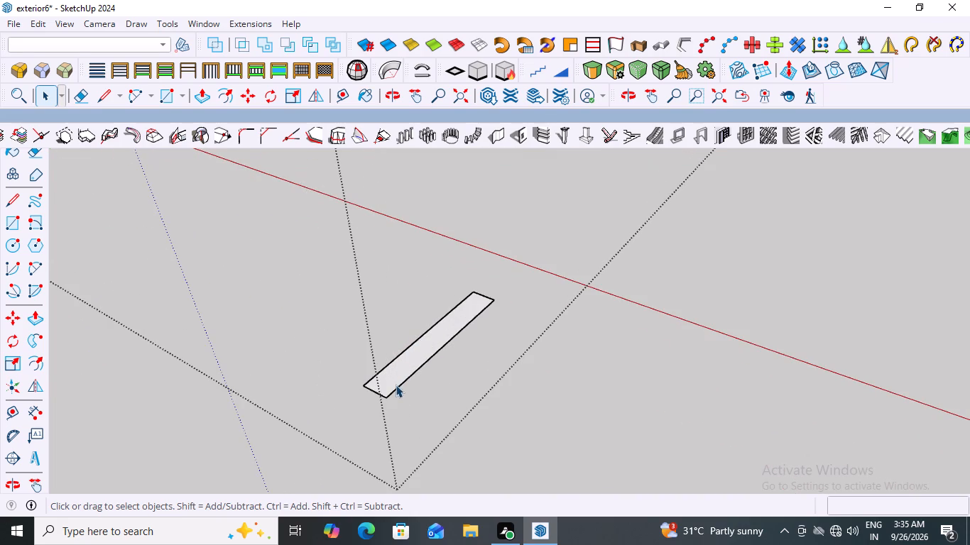
click(396, 385)
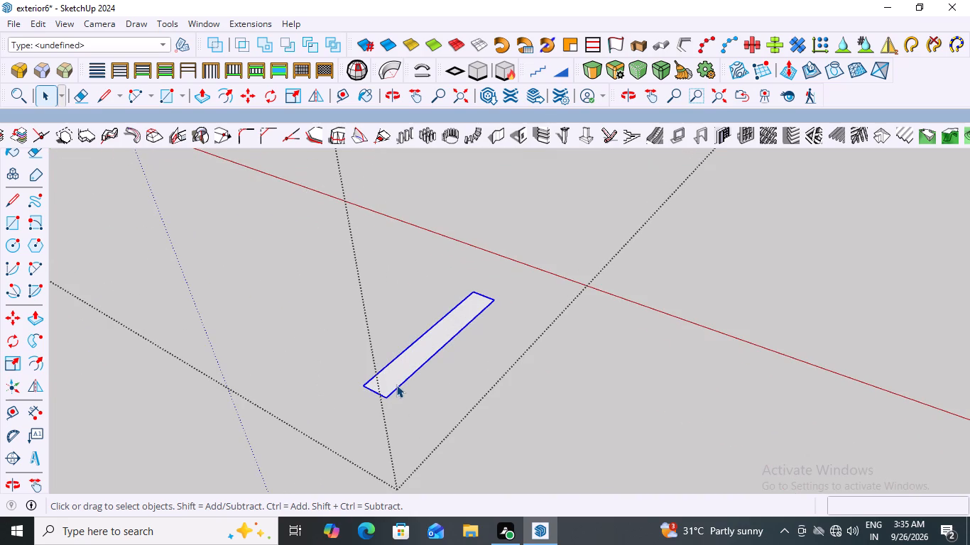
key(m)
scroll(396, 385, down, 3)
scroll(417, 445, up, 3)
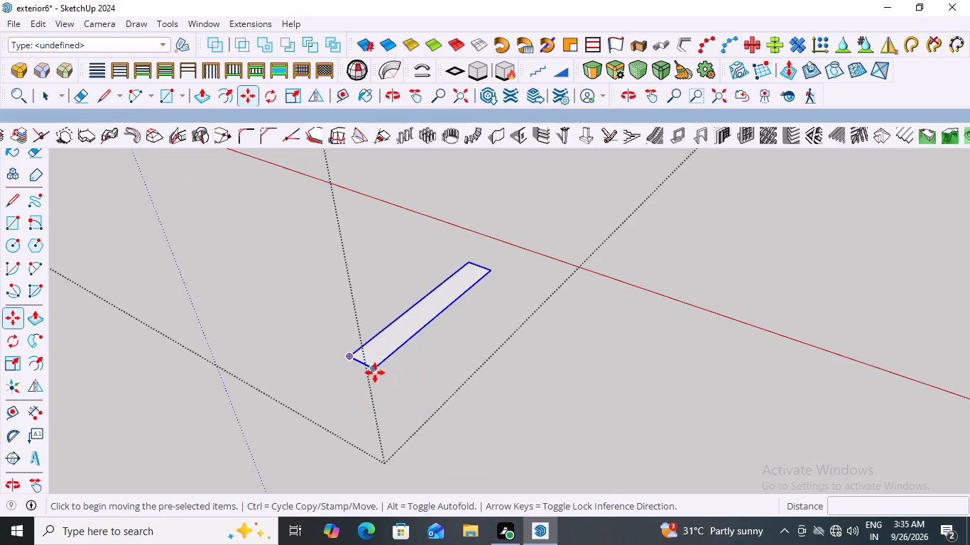
click(375, 370)
scroll(435, 418, down, 12)
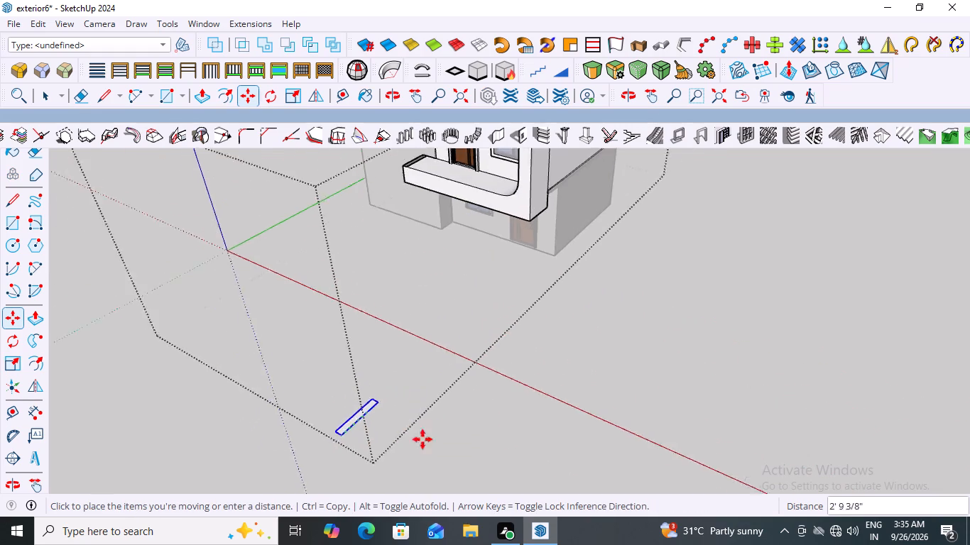
scroll(583, 267, up, 12)
scroll(482, 350, up, 7)
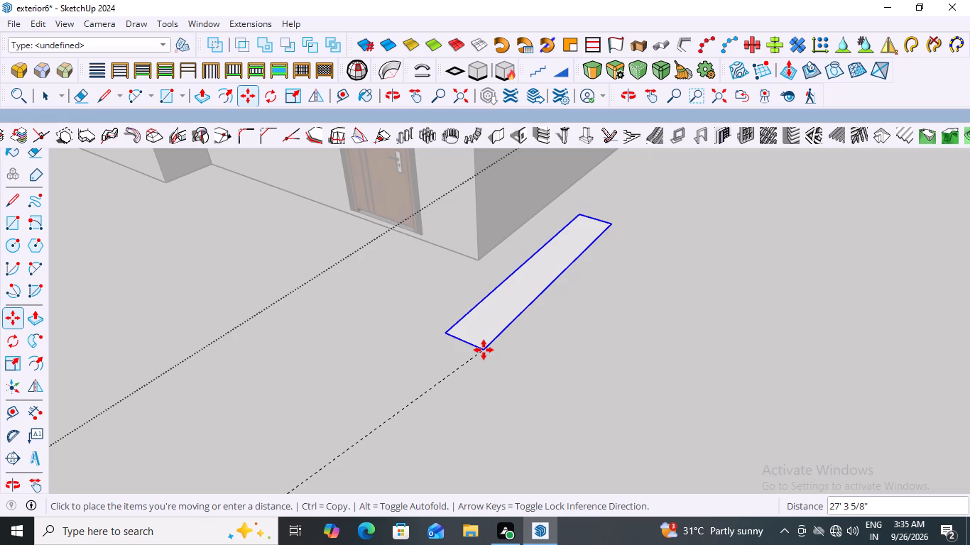
scroll(507, 285, up, 1)
scroll(503, 312, down, 5)
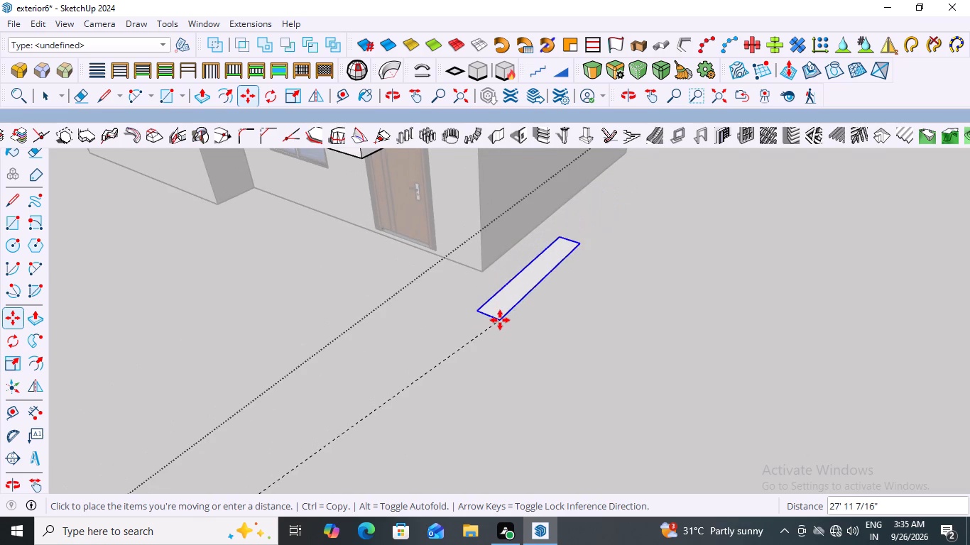
key(Left)
key(Right)
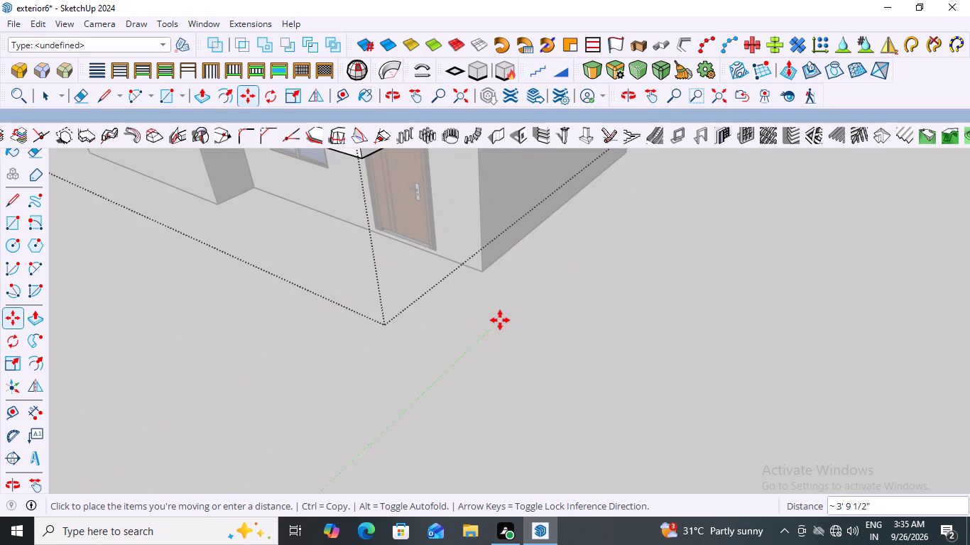
scroll(305, 359, down, 5)
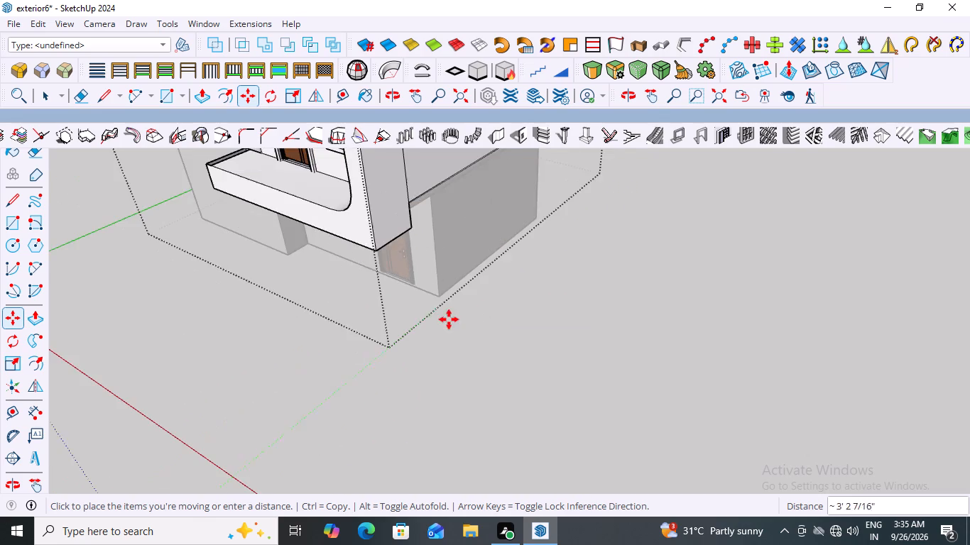
scroll(449, 319, down, 13)
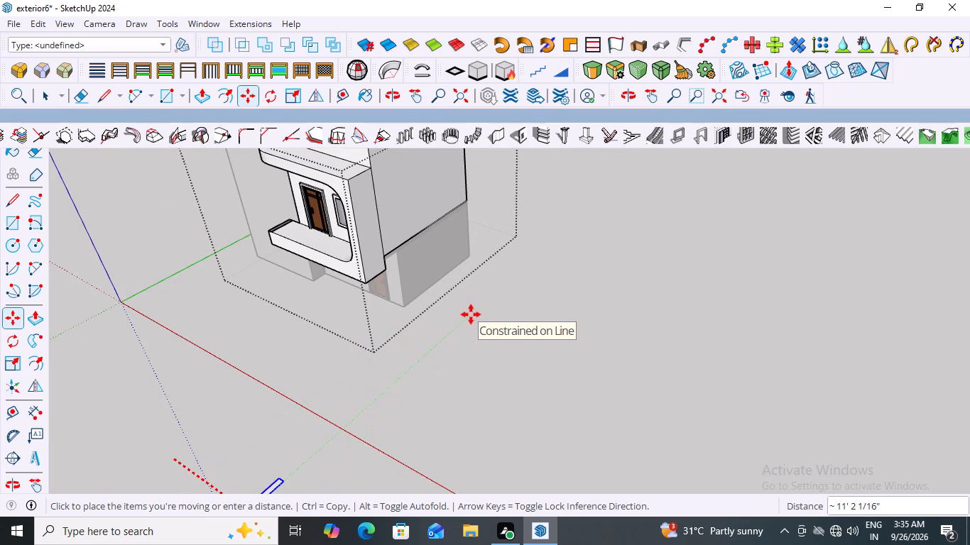
key(Left)
key(Up)
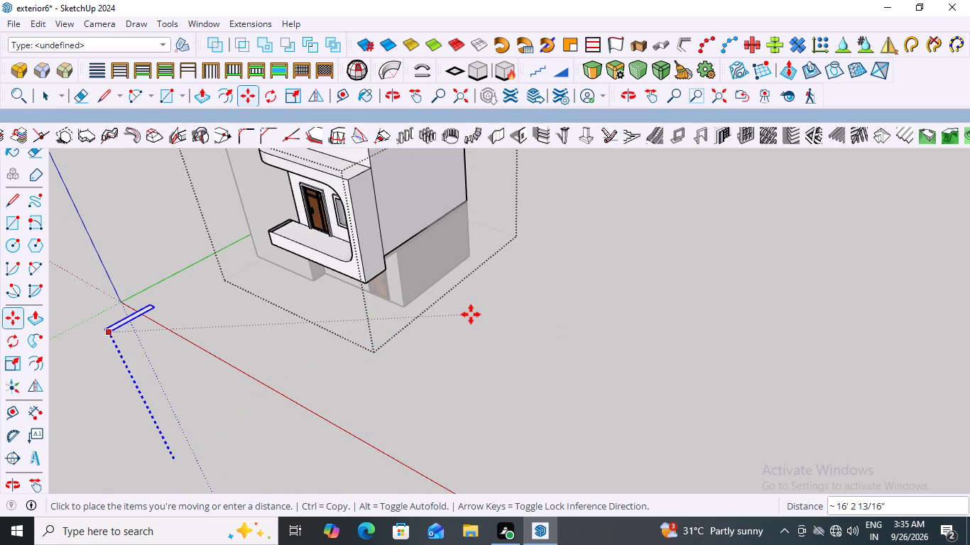
key(Left)
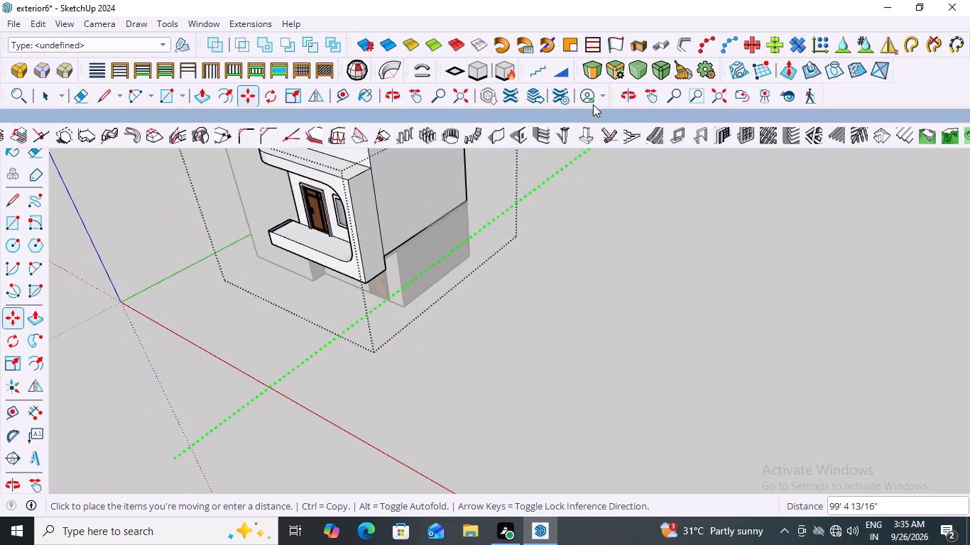
scroll(432, 279, up, 13)
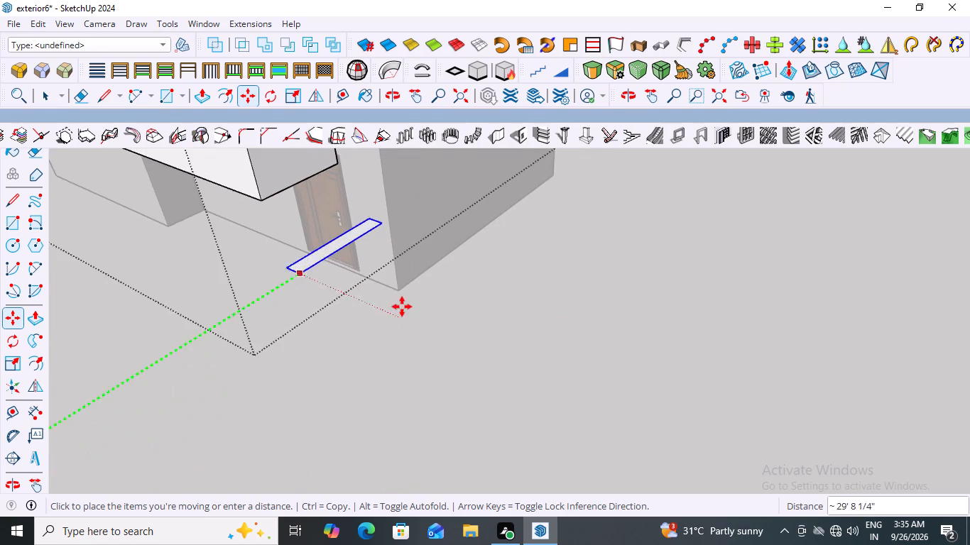
scroll(405, 294, up, 2)
scroll(439, 268, down, 8)
scroll(388, 292, up, 3)
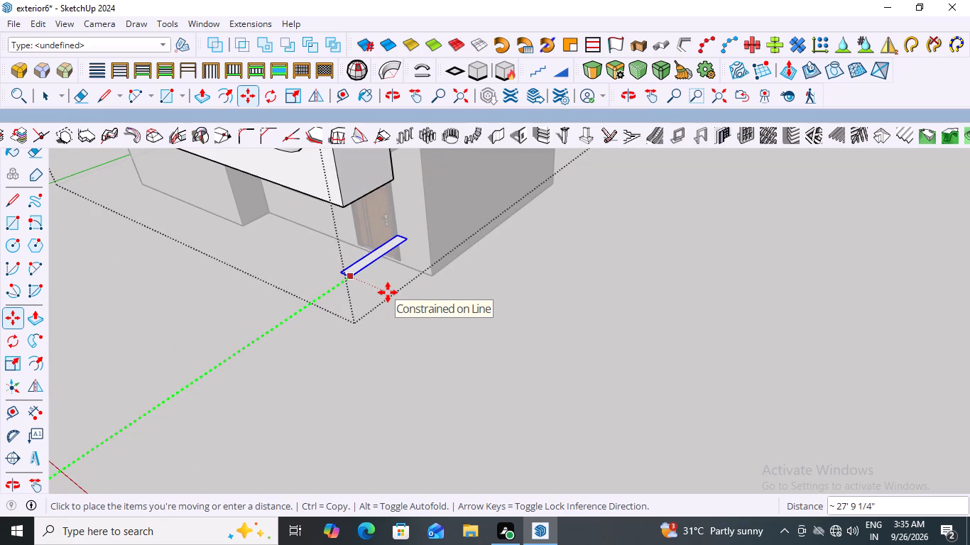
key(Left)
key(Down)
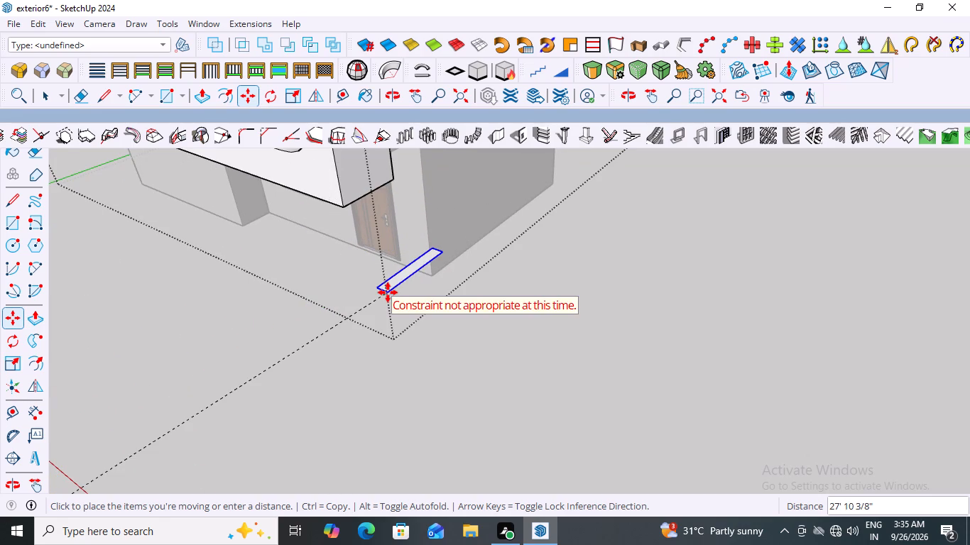
scroll(467, 277, up, 10)
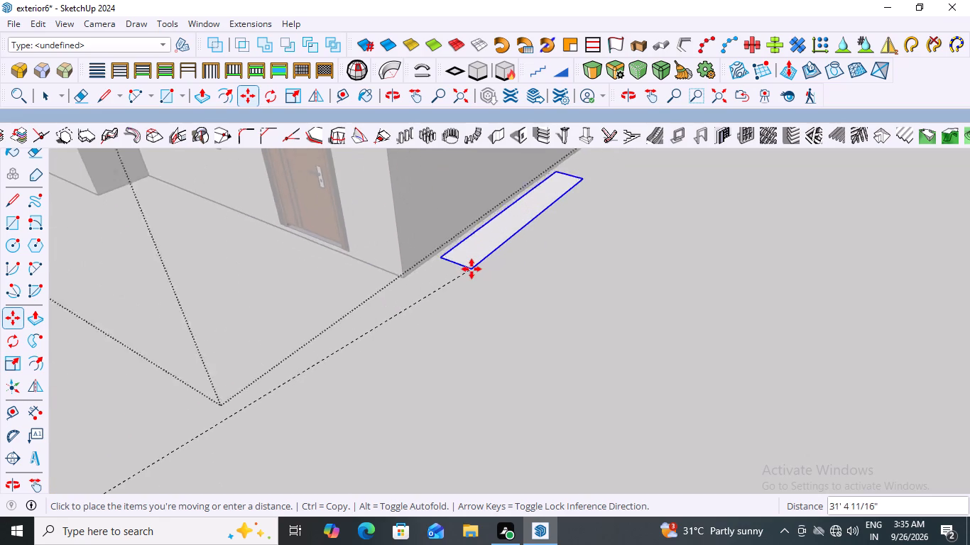
scroll(472, 269, up, 4)
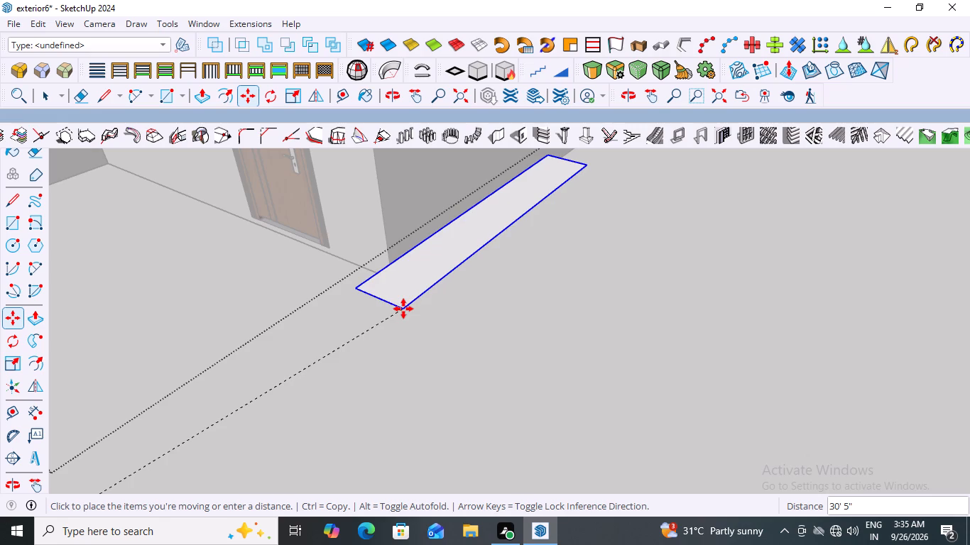
scroll(421, 342, up, 11)
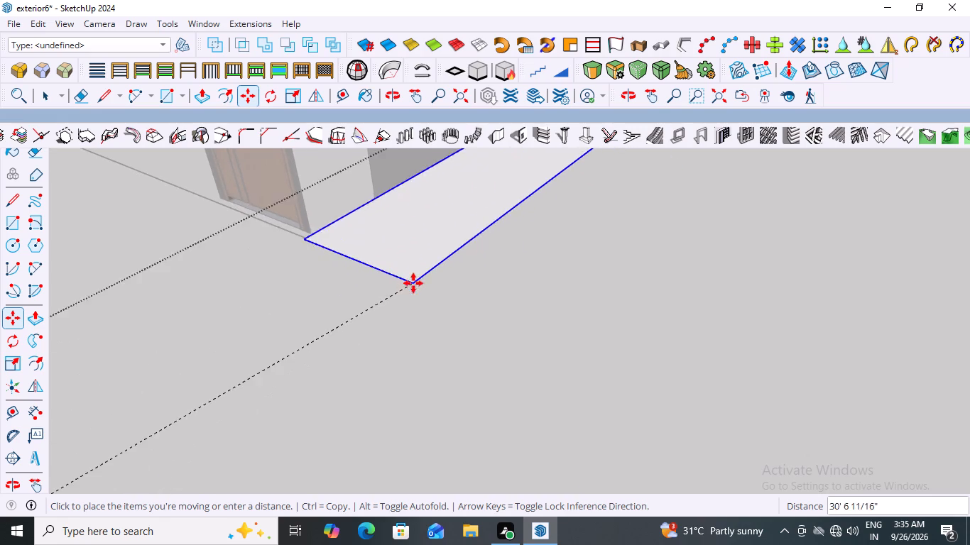
scroll(413, 283, down, 18)
middle_drag(517, 349, 412, 379)
scroll(497, 256, up, 8)
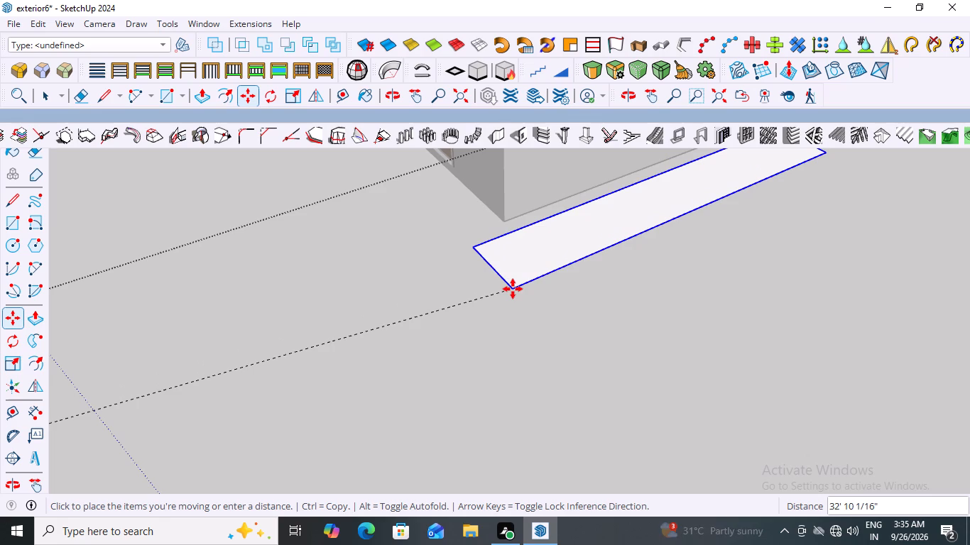
scroll(548, 269, down, 13)
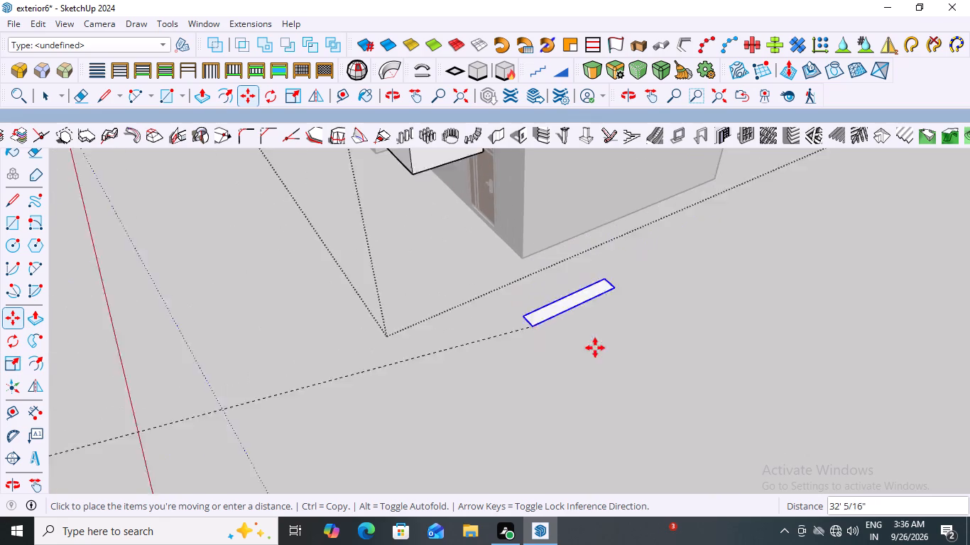
middle_drag(653, 264, 646, 233)
middle_drag(554, 392, 567, 263)
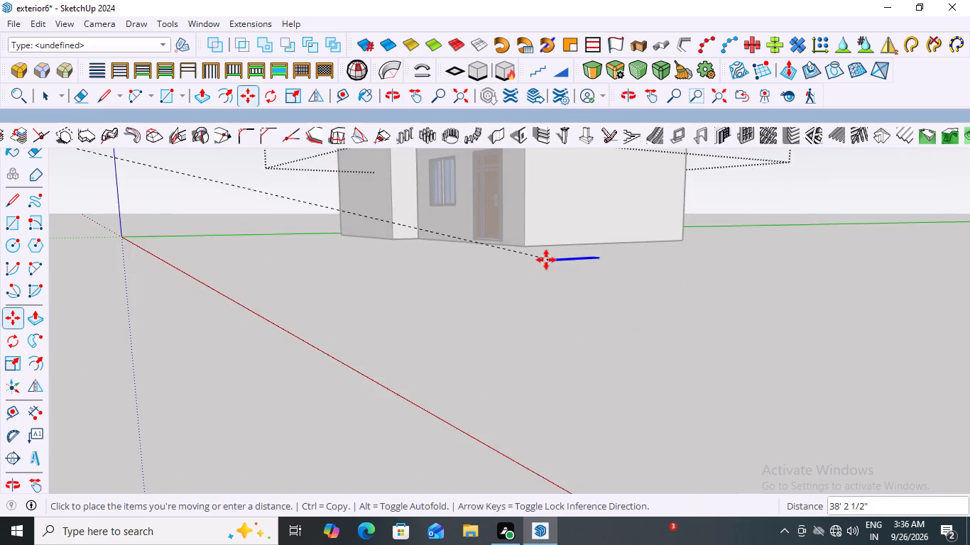
scroll(543, 260, up, 19)
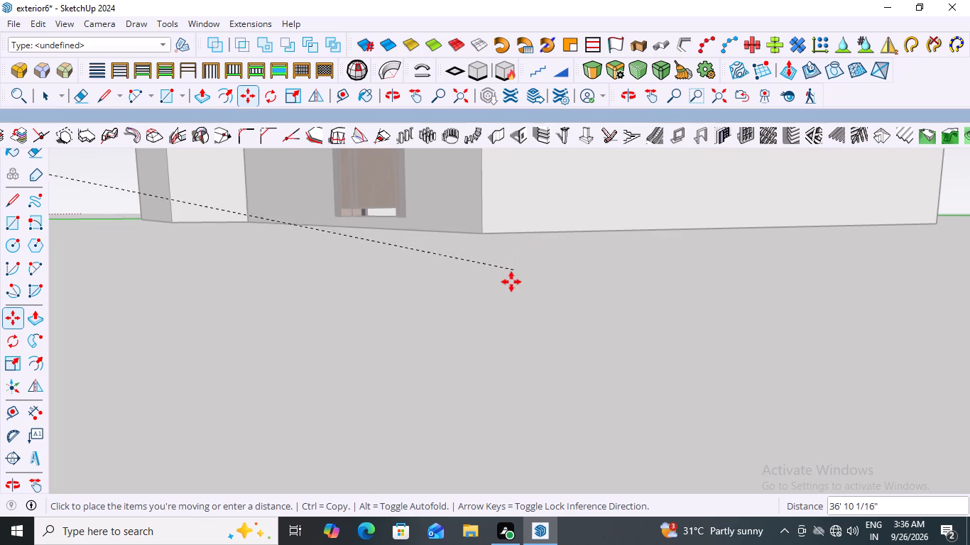
middle_drag(491, 257, 525, 320)
scroll(533, 281, down, 12)
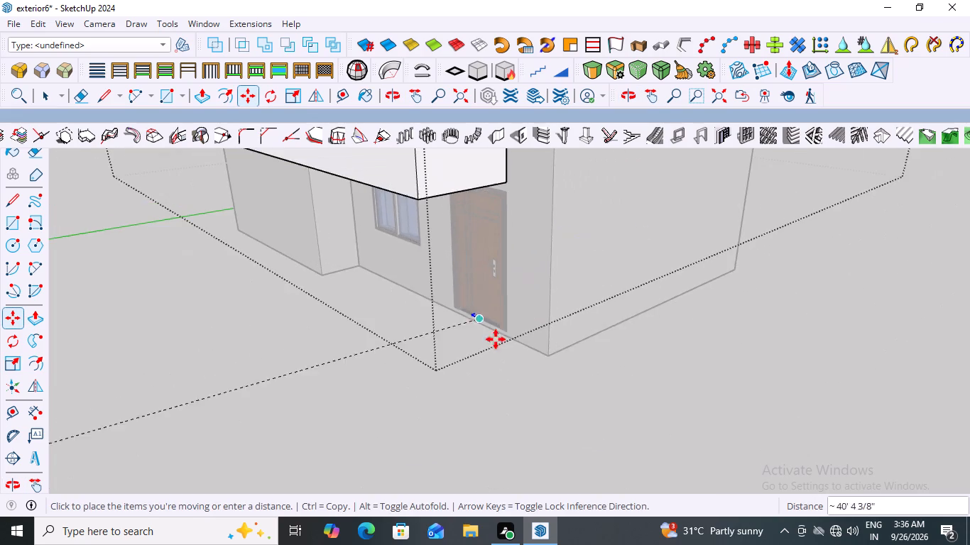
scroll(583, 401, up, 5)
scroll(547, 353, up, 6)
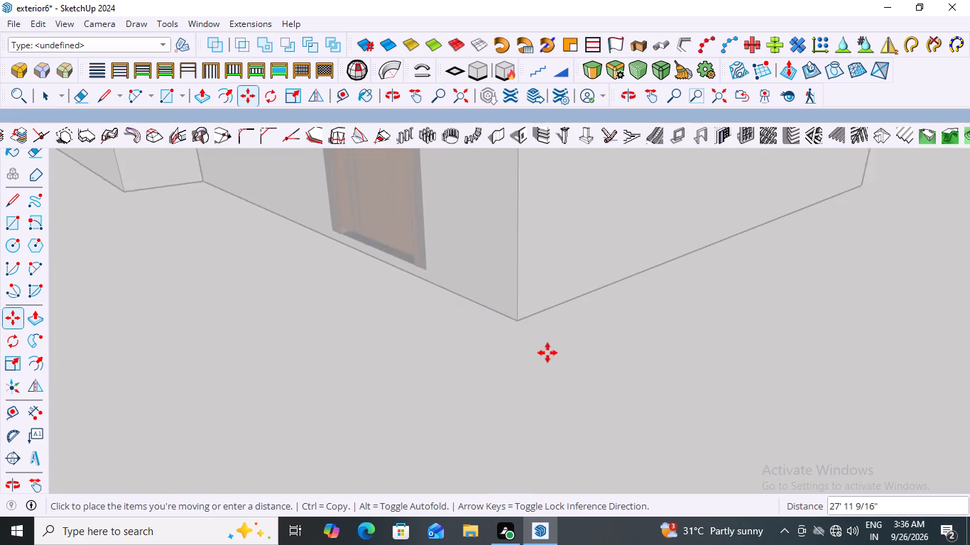
scroll(547, 353, up, 2)
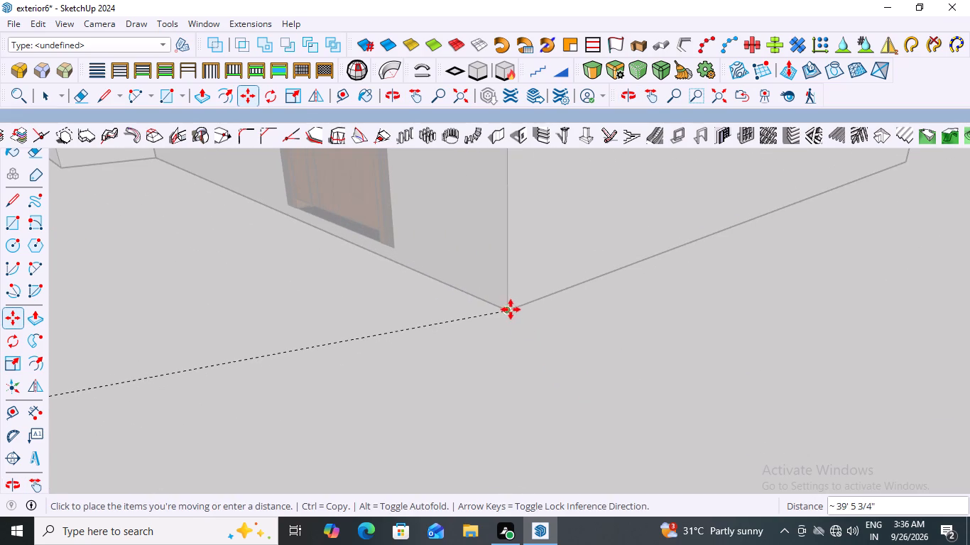
scroll(492, 314, down, 17)
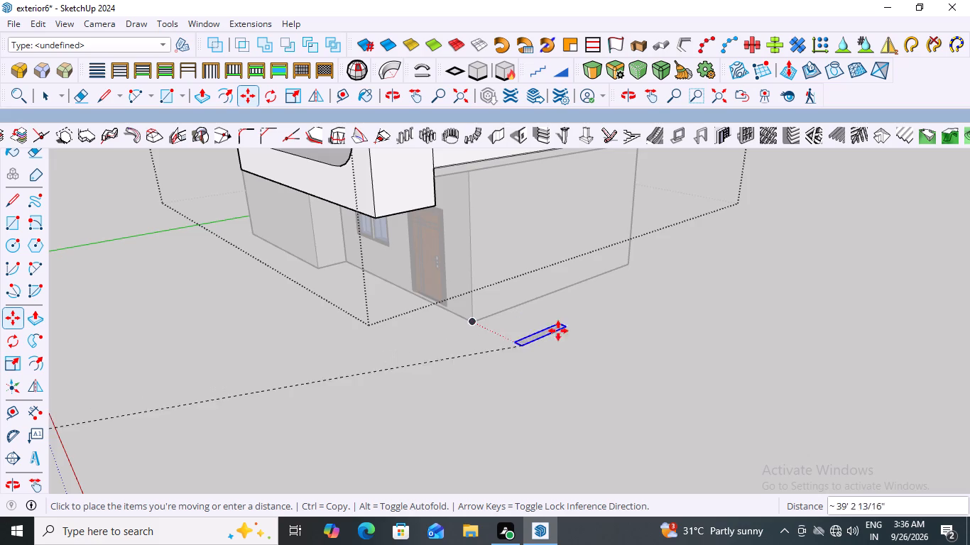
scroll(670, 300, up, 7)
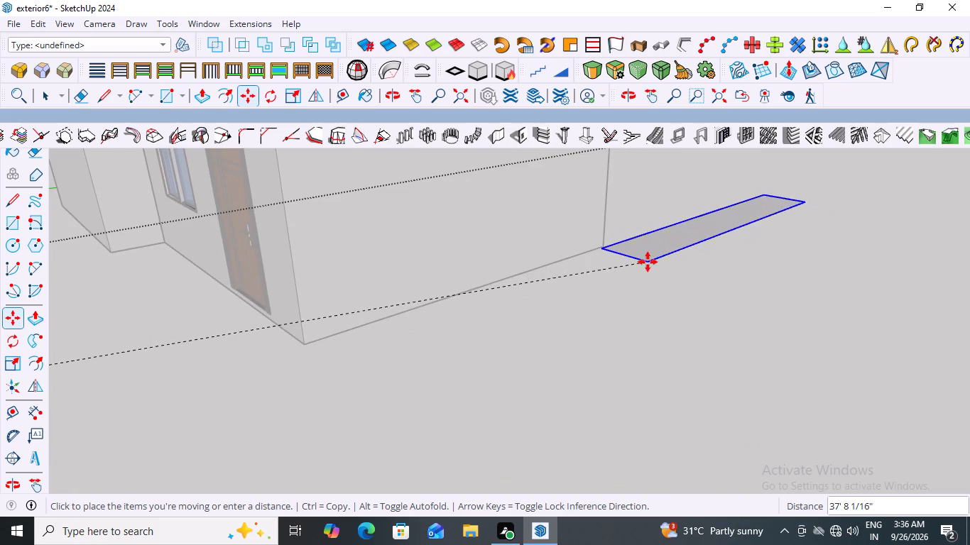
Place the moved rectangular group about 39' 3" away, on the ground just outside the wall corner beside the entrance door, and exit the upper-floor group.
scroll(648, 262, up, 4)
scroll(663, 265, down, 7)
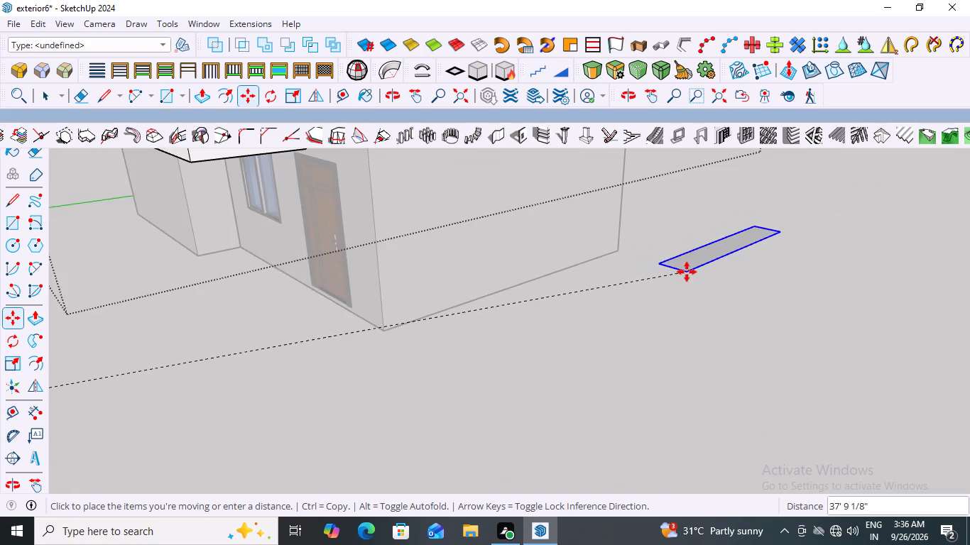
key(Left)
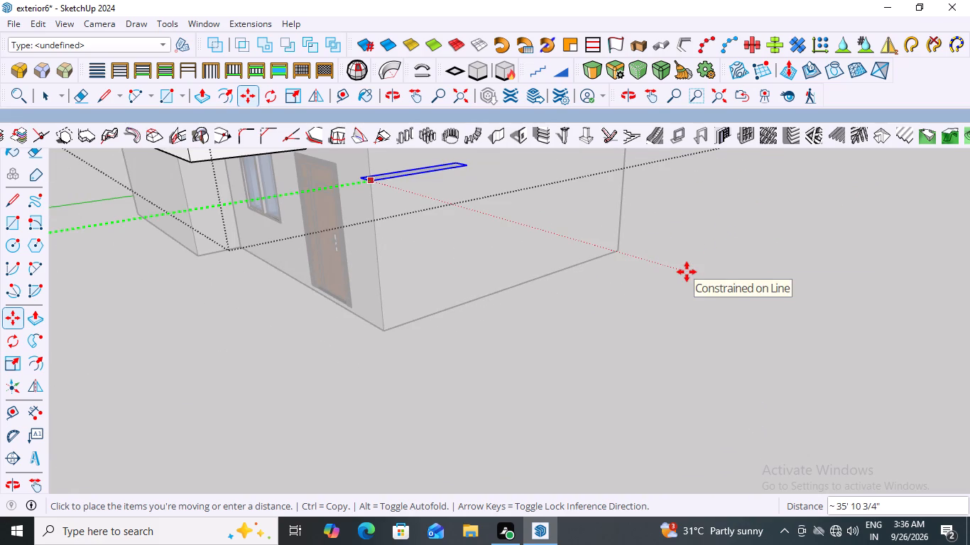
key(Down)
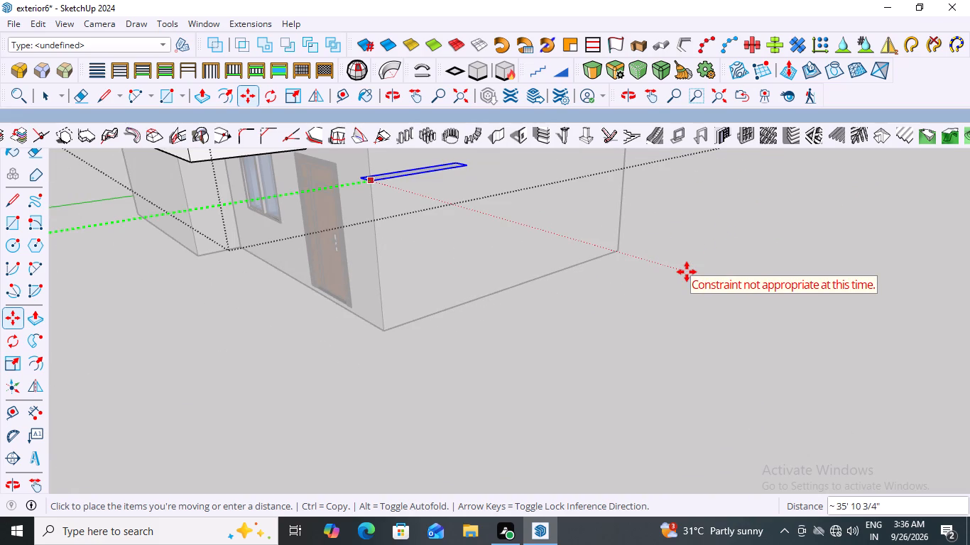
key(Left)
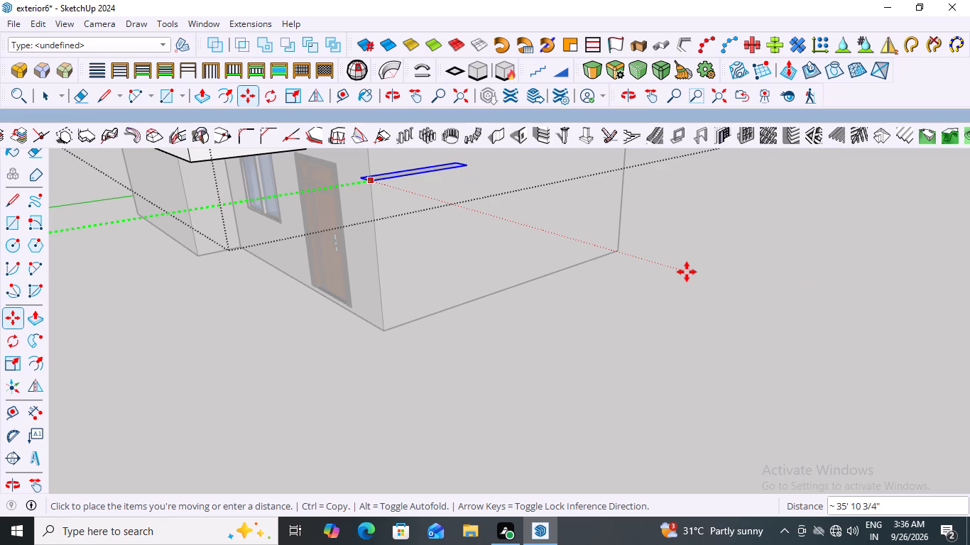
scroll(305, 391, up, 4)
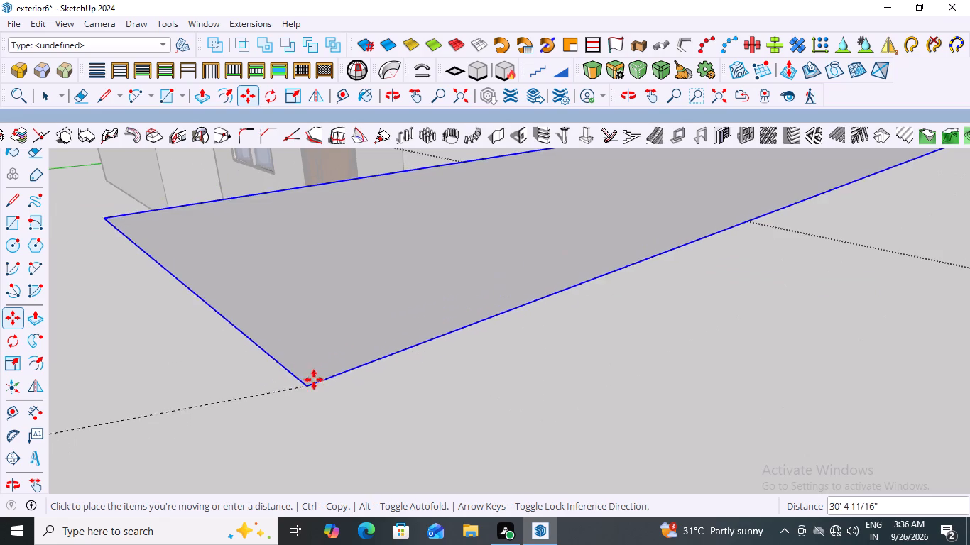
scroll(332, 373, down, 6)
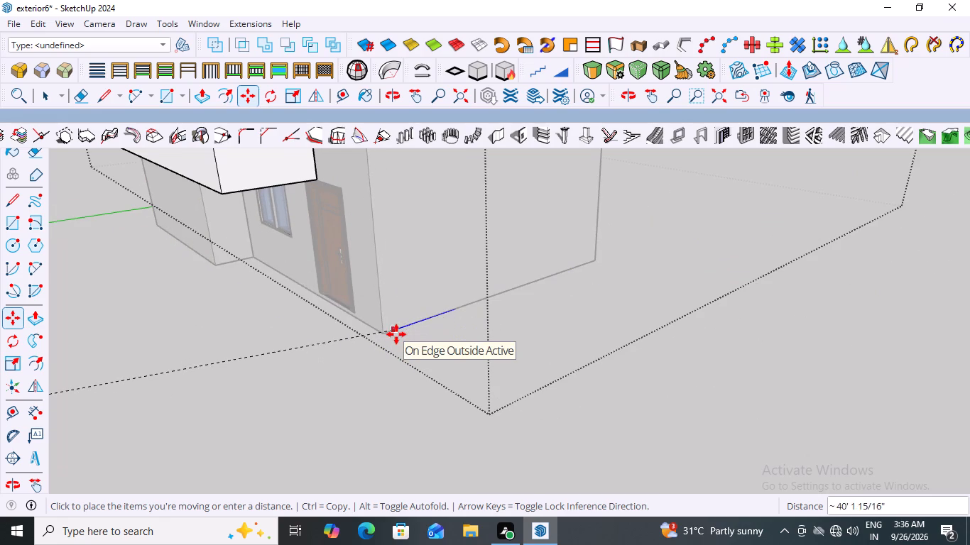
scroll(396, 334, up, 8)
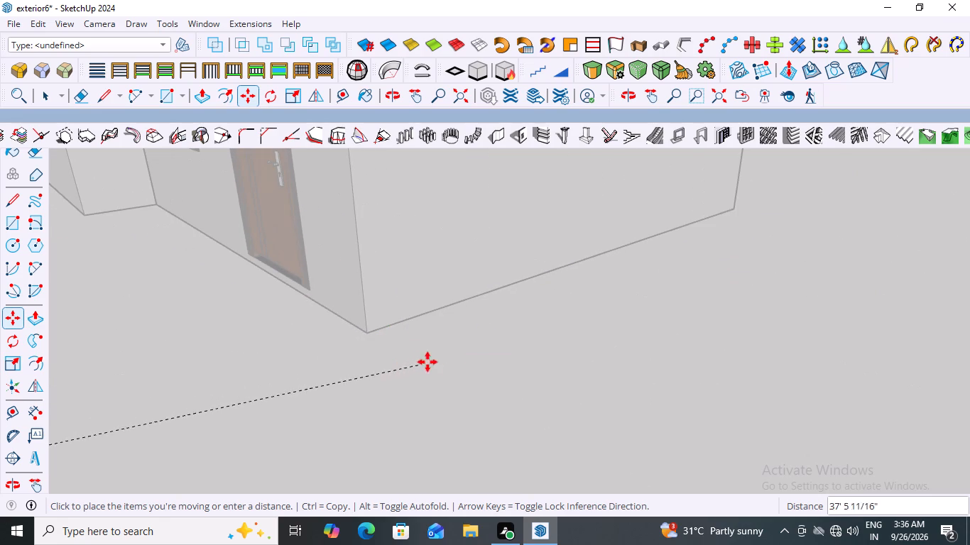
scroll(400, 349, down, 7)
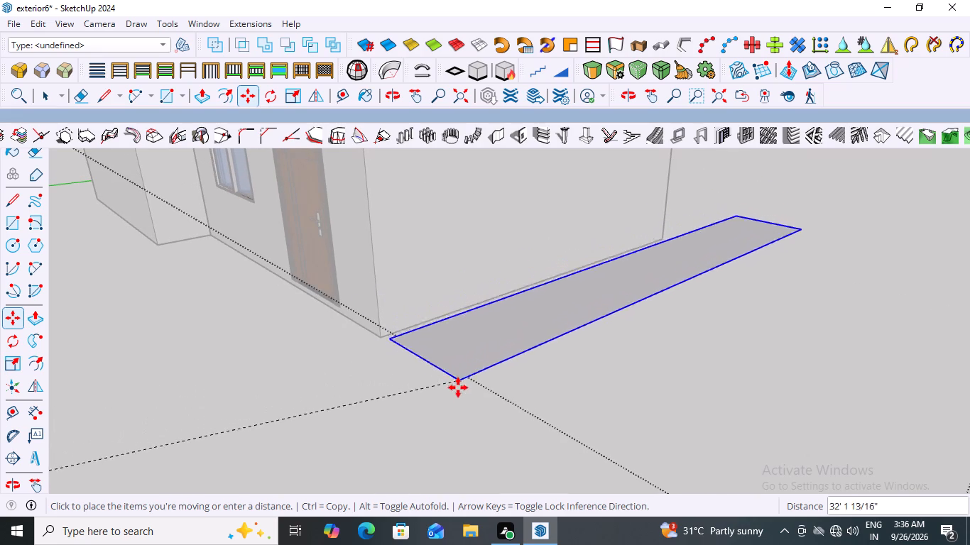
click(458, 397)
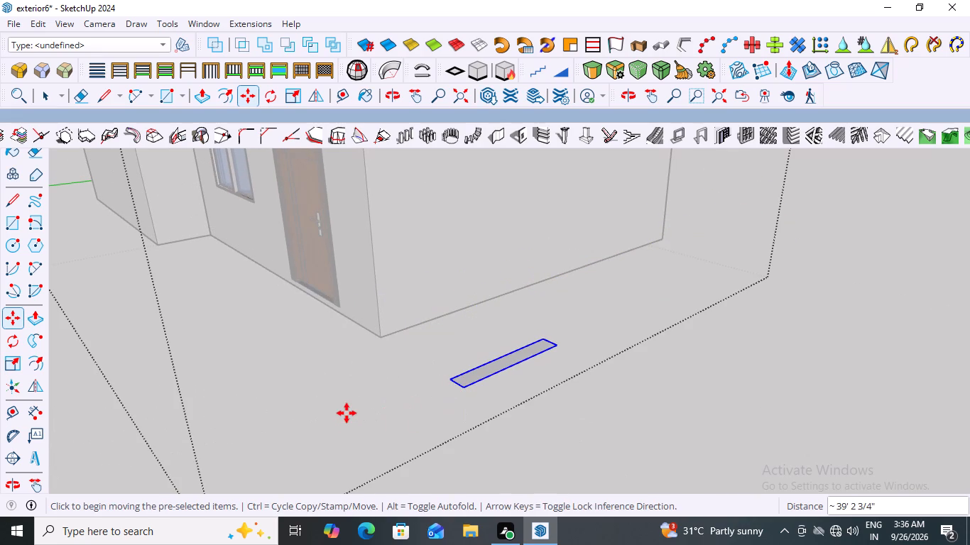
key(Escape)
key(space)
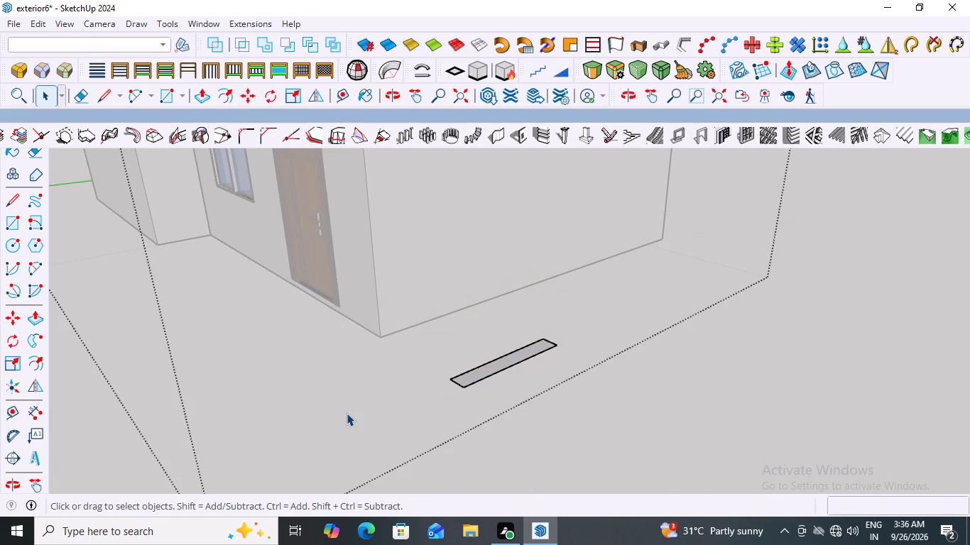
scroll(530, 436, down, 13)
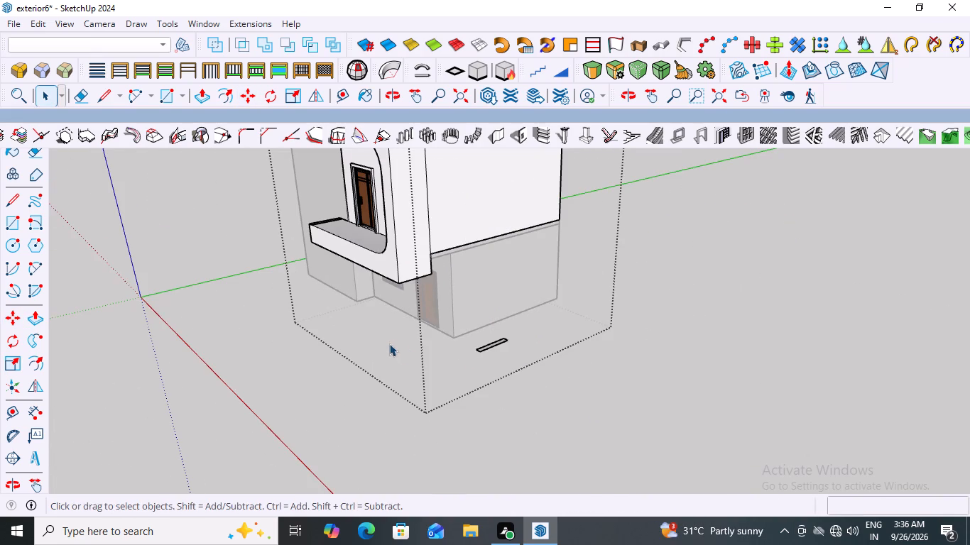
key(Escape)
key(Escape)
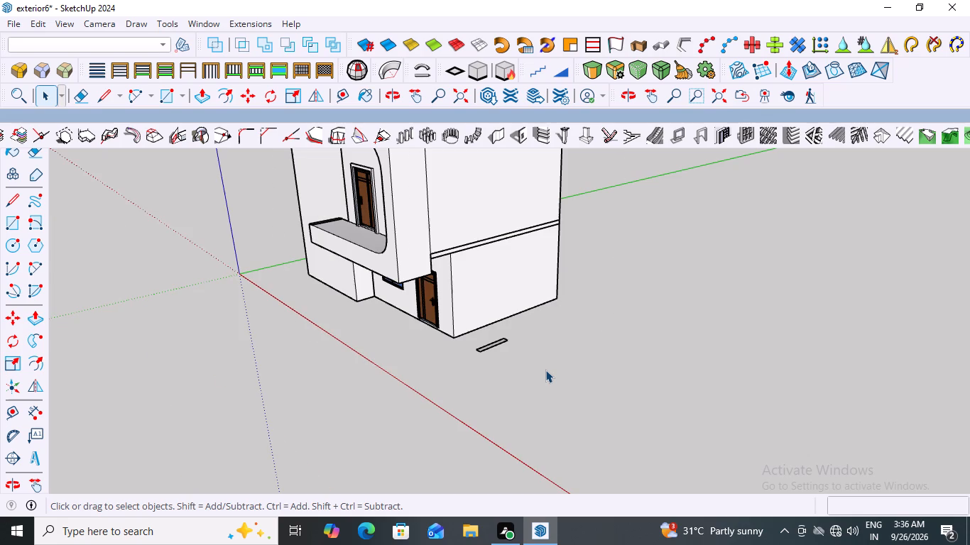
Examine the rectangular group's position relative to the ground-floor corner beside the entrance door from the front, side, above and below.
scroll(486, 408, up, 3)
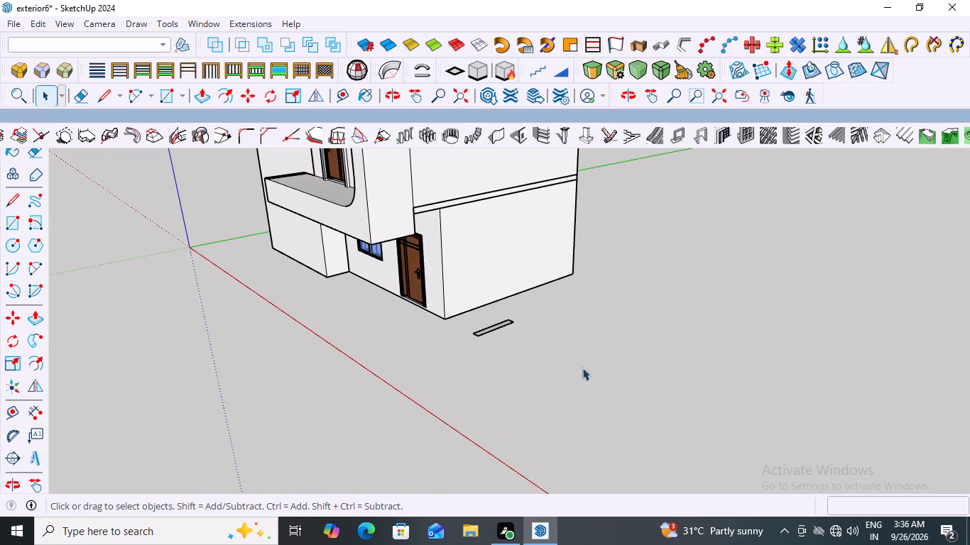
middle_drag(484, 342, 652, 340)
scroll(558, 329, up, 6)
middle_drag(566, 342, 547, 324)
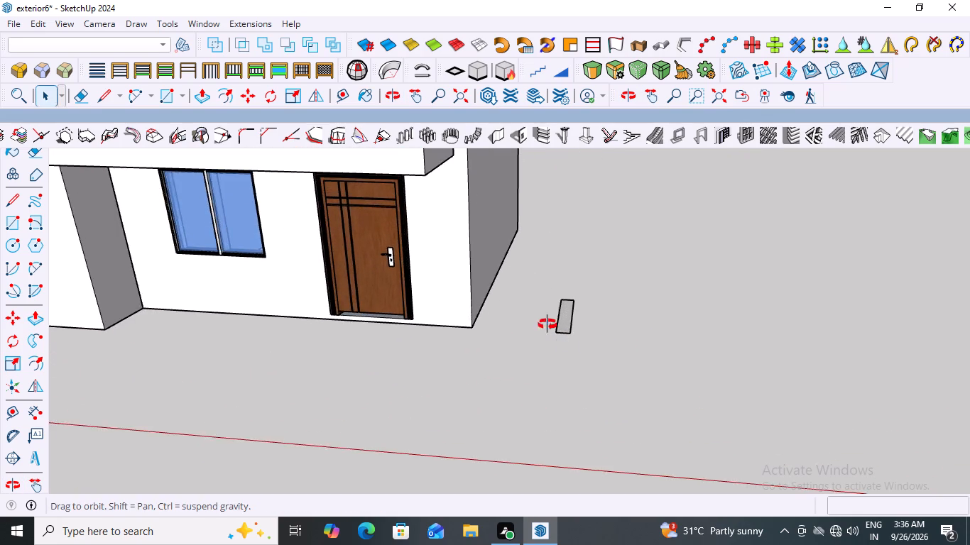
middle_drag(547, 324, 593, 138)
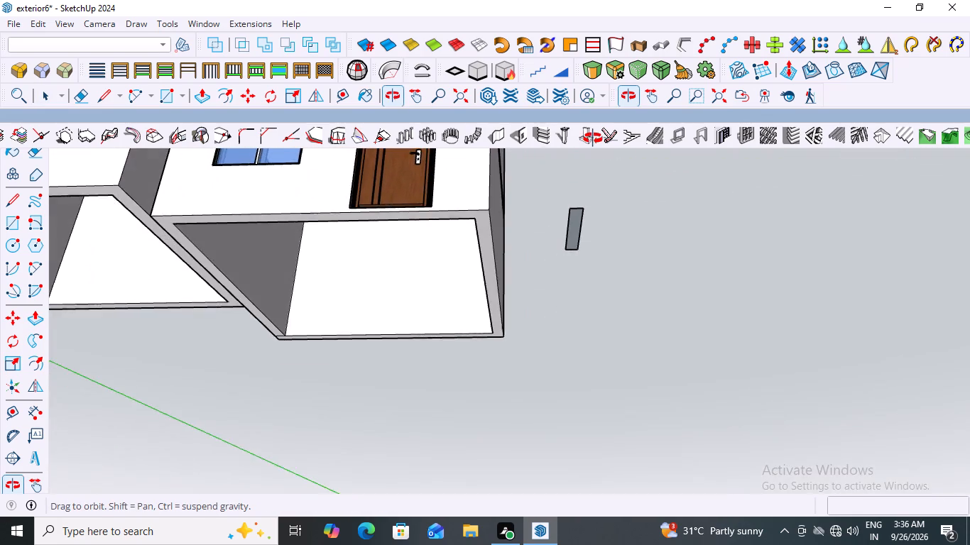
middle_drag(593, 138, 597, 421)
scroll(550, 373, up, 2)
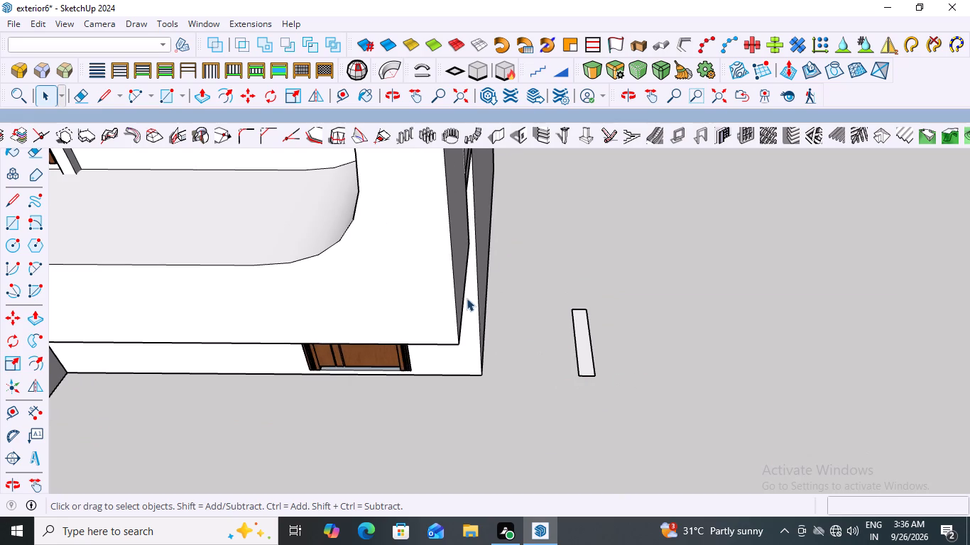
scroll(484, 307, down, 3)
scroll(412, 299, down, 8)
middle_drag(520, 334, 462, 330)
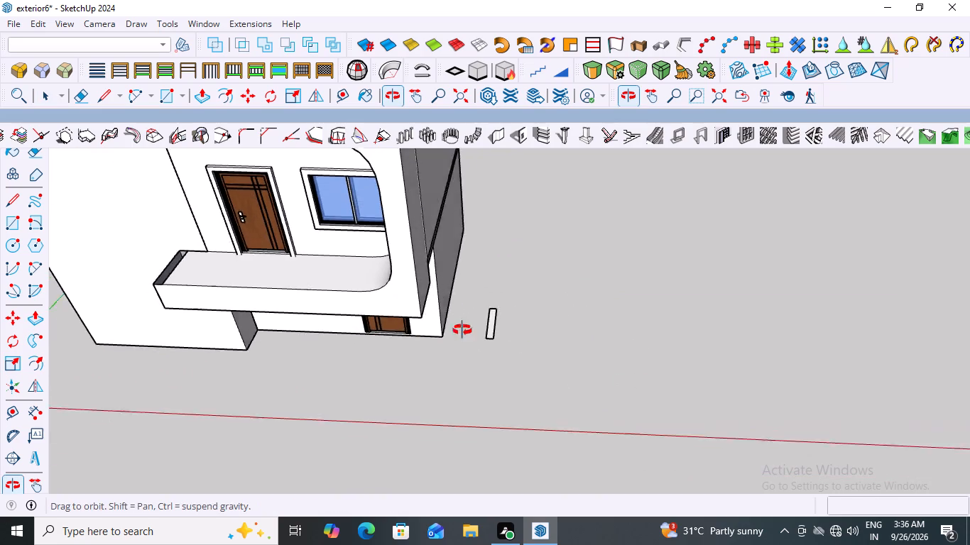
middle_drag(462, 330, 424, 314)
scroll(433, 316, up, 3)
middle_drag(526, 325, 301, 282)
scroll(400, 295, up, 2)
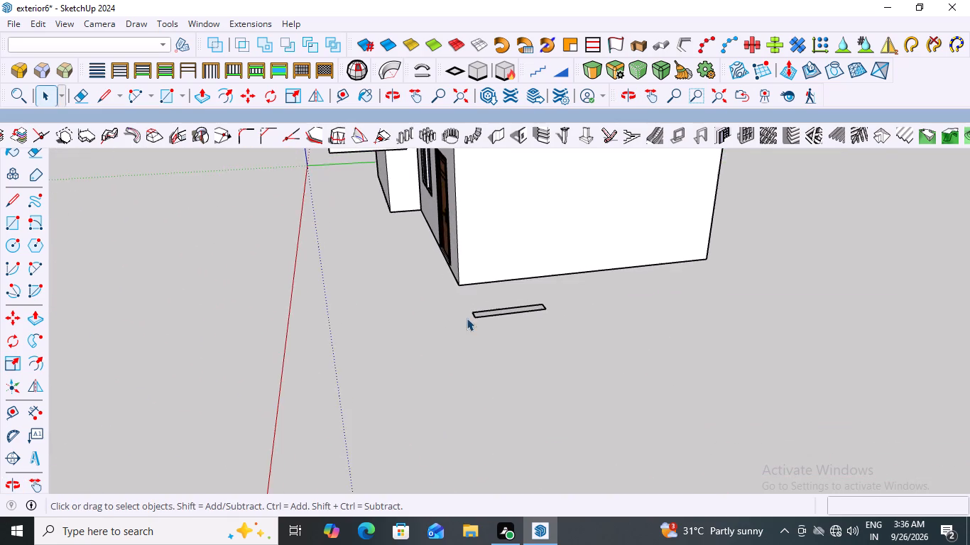
scroll(467, 318, up, 2)
middle_click(627, 316)
scroll(549, 302, down, 3)
middle_drag(437, 323, 597, 333)
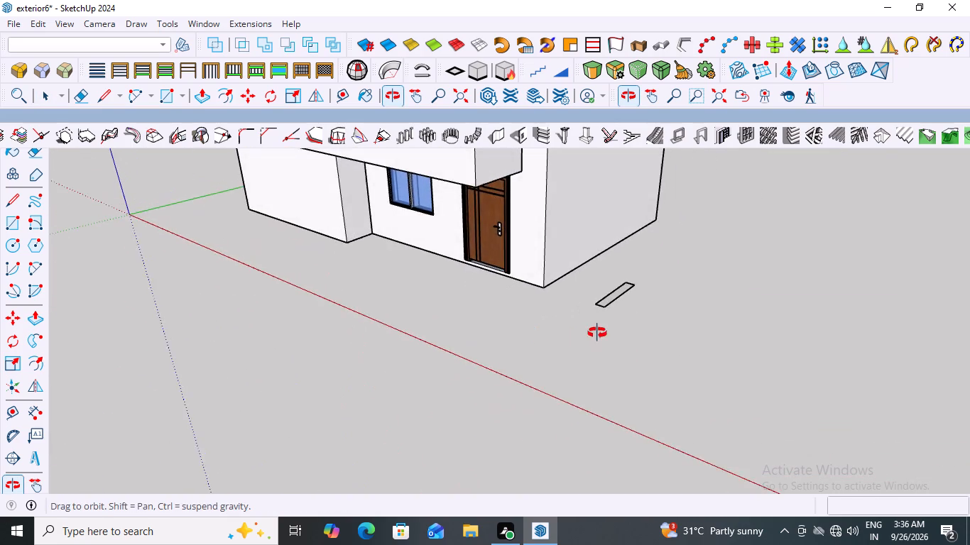
middle_drag(597, 333, 599, 313)
scroll(596, 322, up, 3)
scroll(476, 348, down, 3)
scroll(665, 325, up, 2)
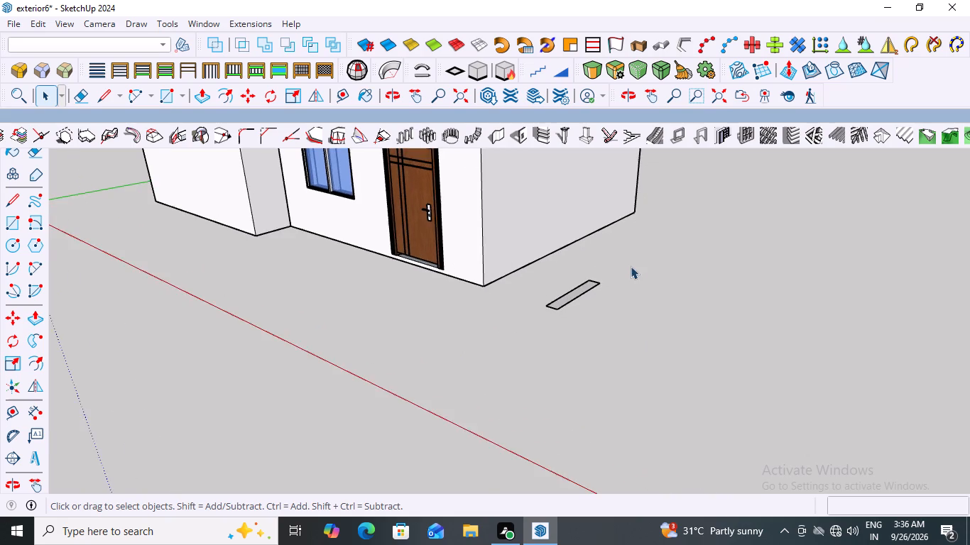
scroll(631, 266, up, 1)
scroll(551, 277, up, 2)
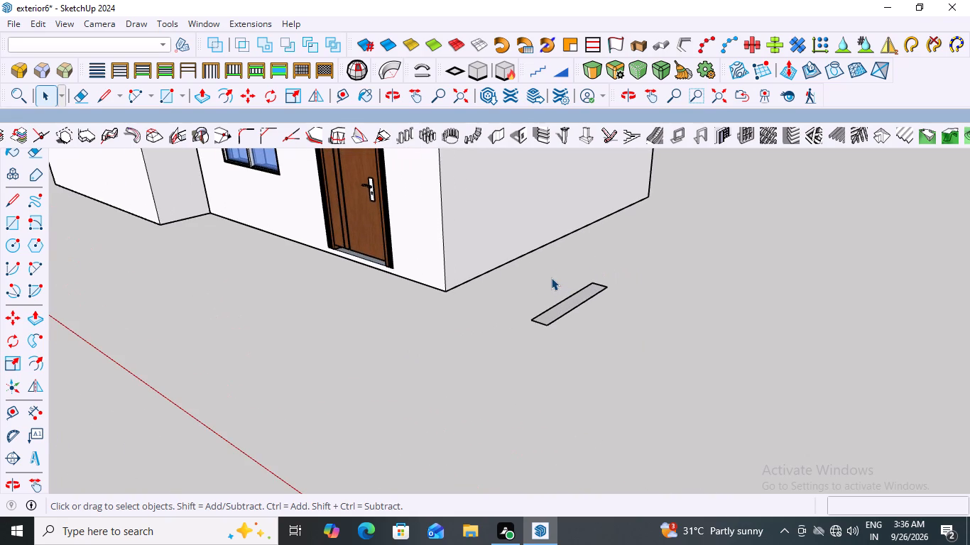
scroll(557, 279, down, 3)
scroll(579, 319, up, 3)
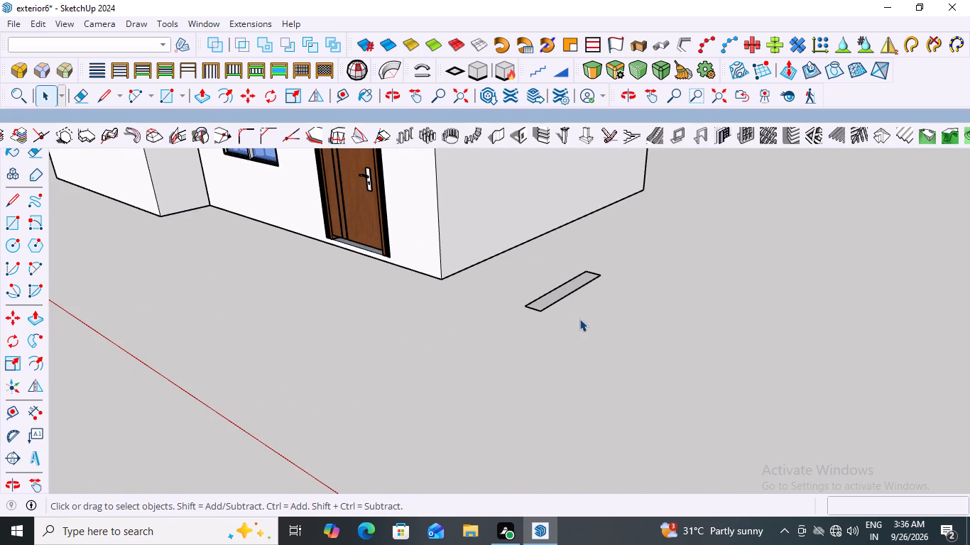
Reopen the upper-floor group and select the small rectangular group lying outside the corner beside the entrance door.
click(539, 304)
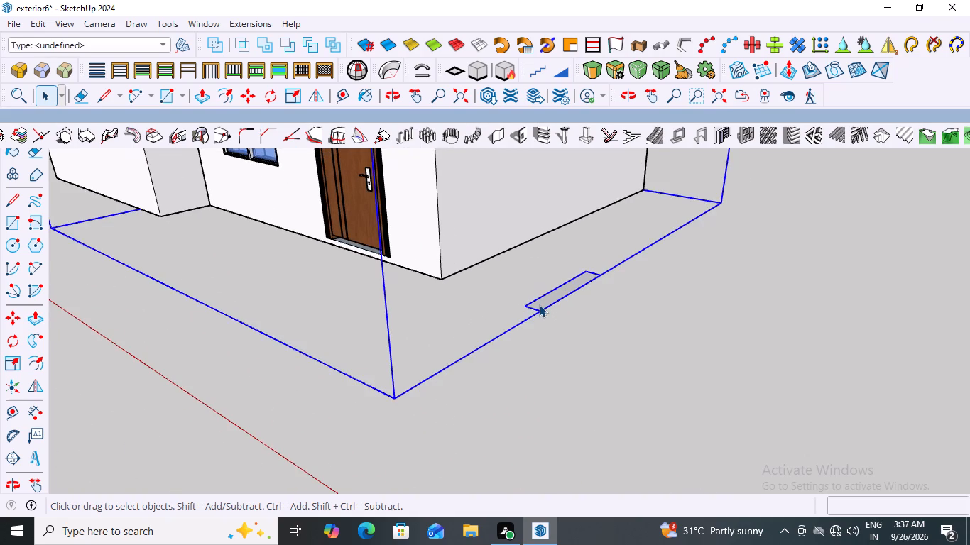
click(539, 304)
click(539, 304)
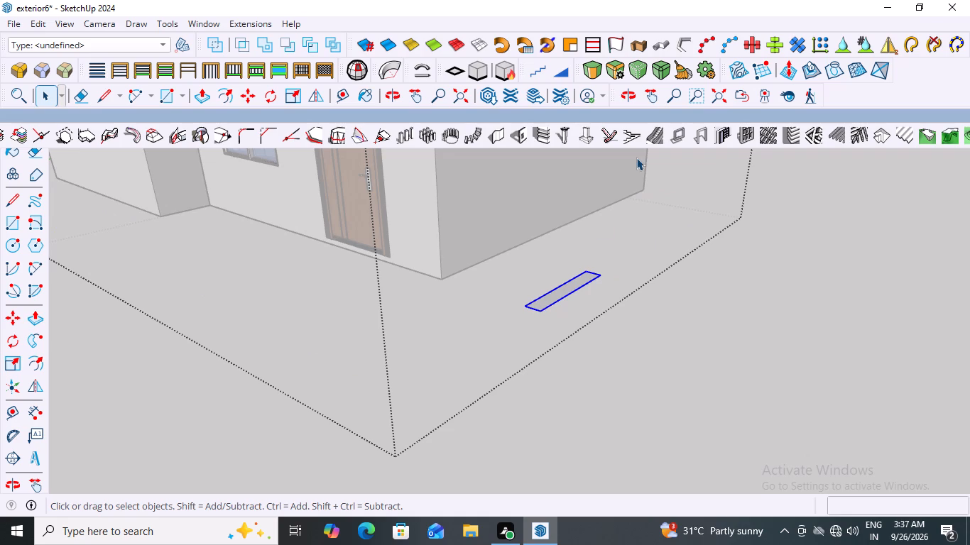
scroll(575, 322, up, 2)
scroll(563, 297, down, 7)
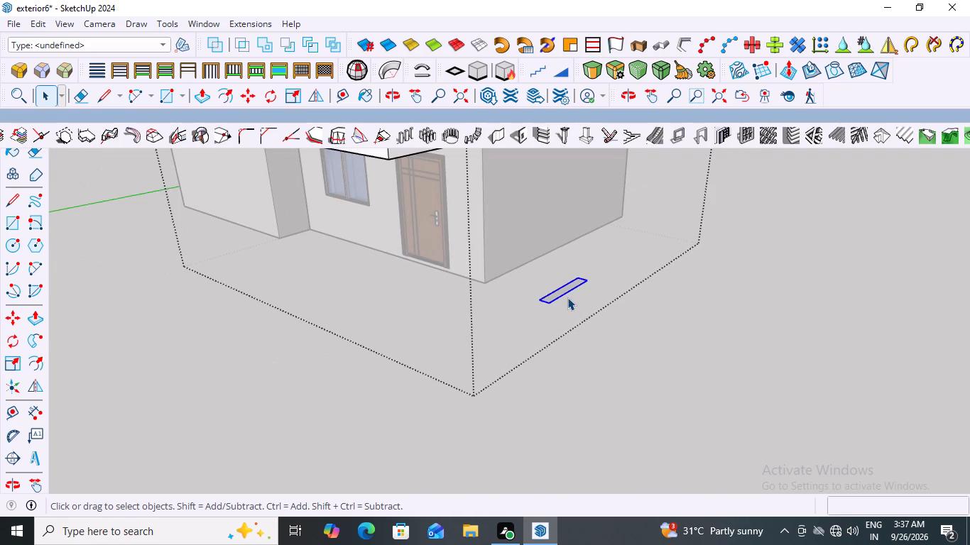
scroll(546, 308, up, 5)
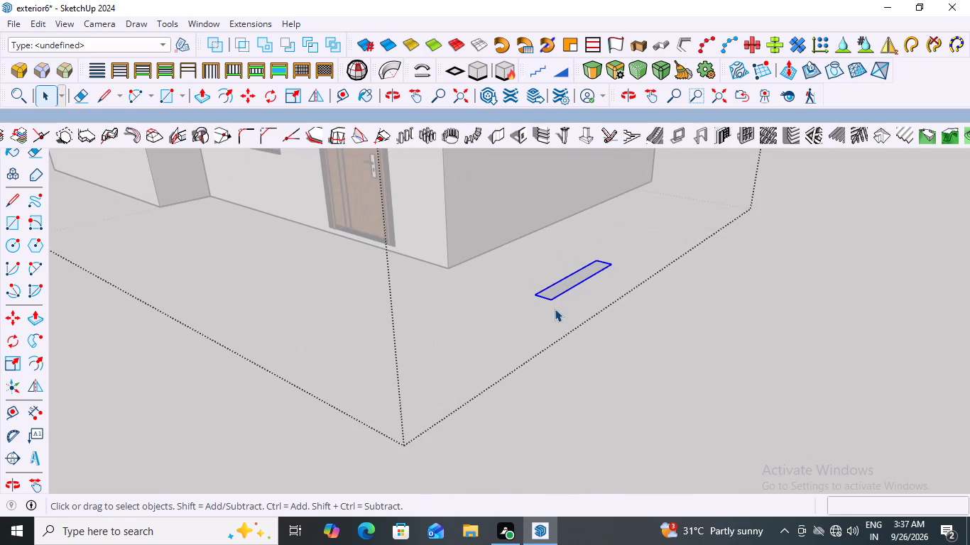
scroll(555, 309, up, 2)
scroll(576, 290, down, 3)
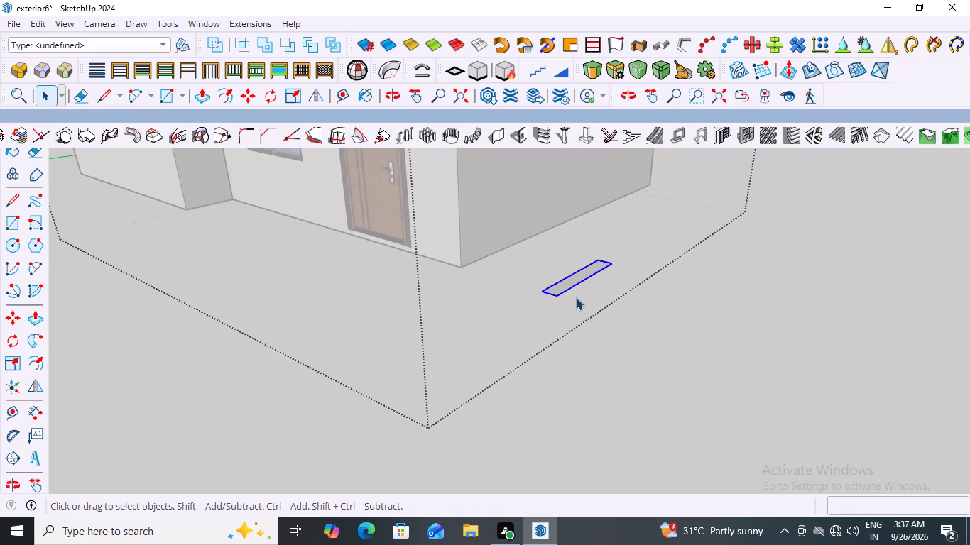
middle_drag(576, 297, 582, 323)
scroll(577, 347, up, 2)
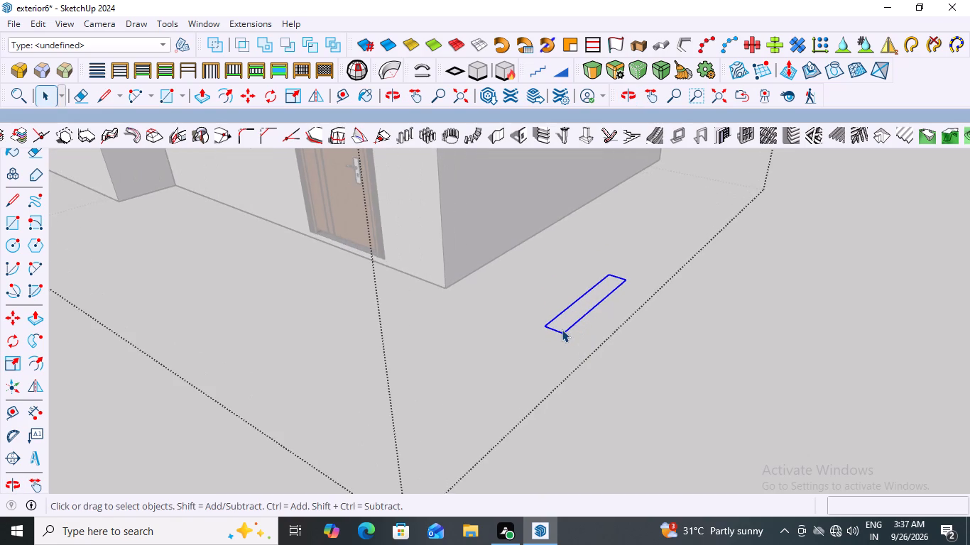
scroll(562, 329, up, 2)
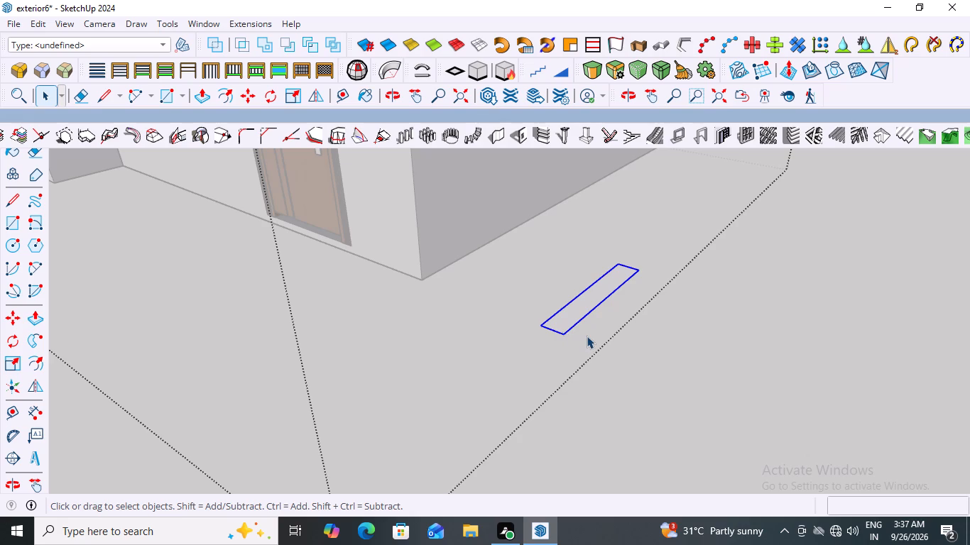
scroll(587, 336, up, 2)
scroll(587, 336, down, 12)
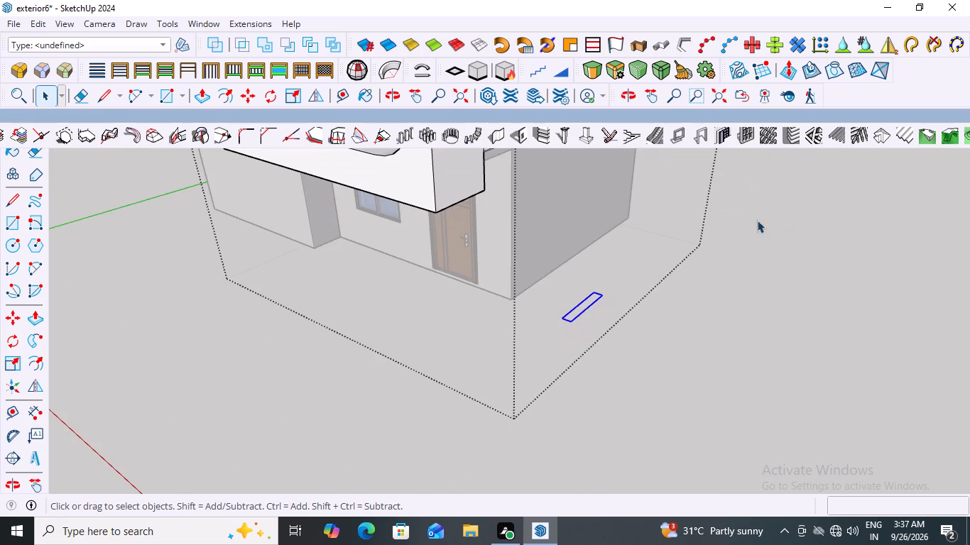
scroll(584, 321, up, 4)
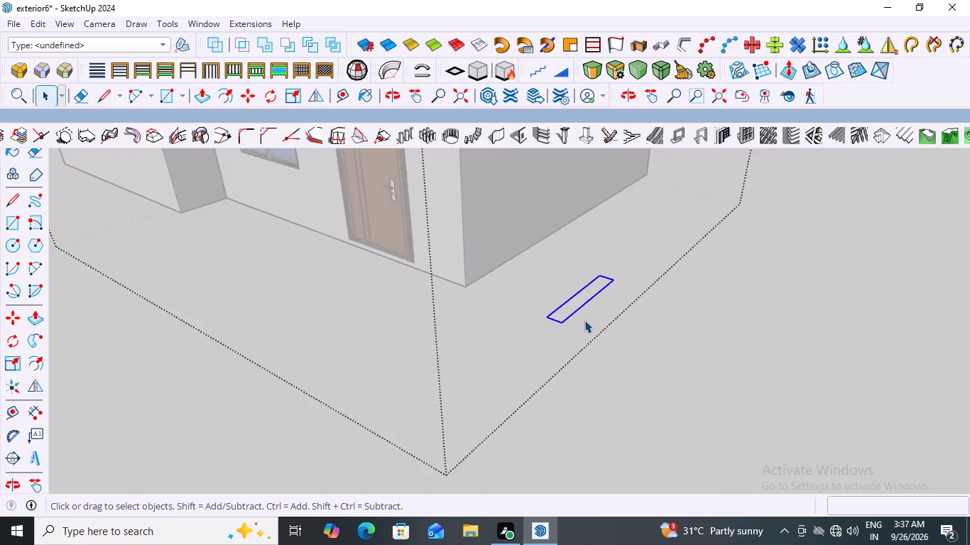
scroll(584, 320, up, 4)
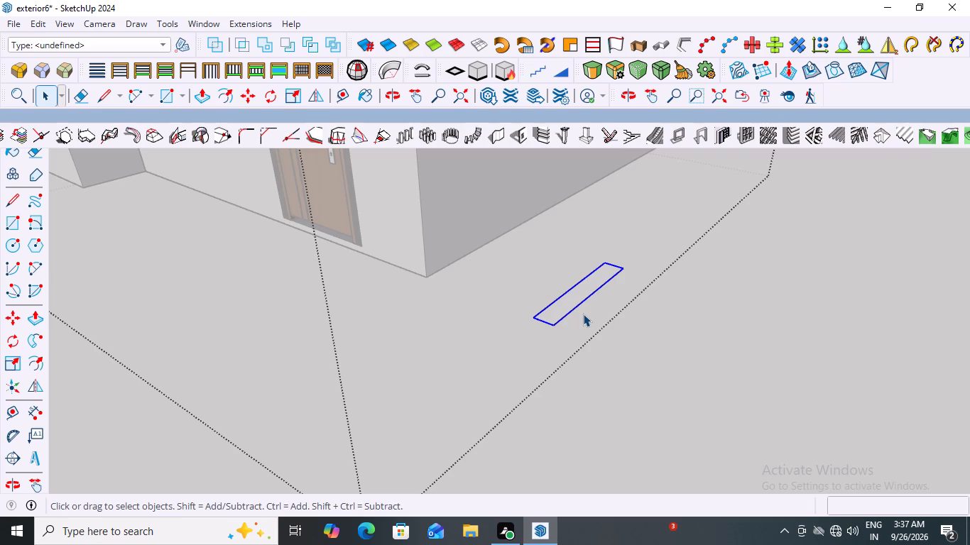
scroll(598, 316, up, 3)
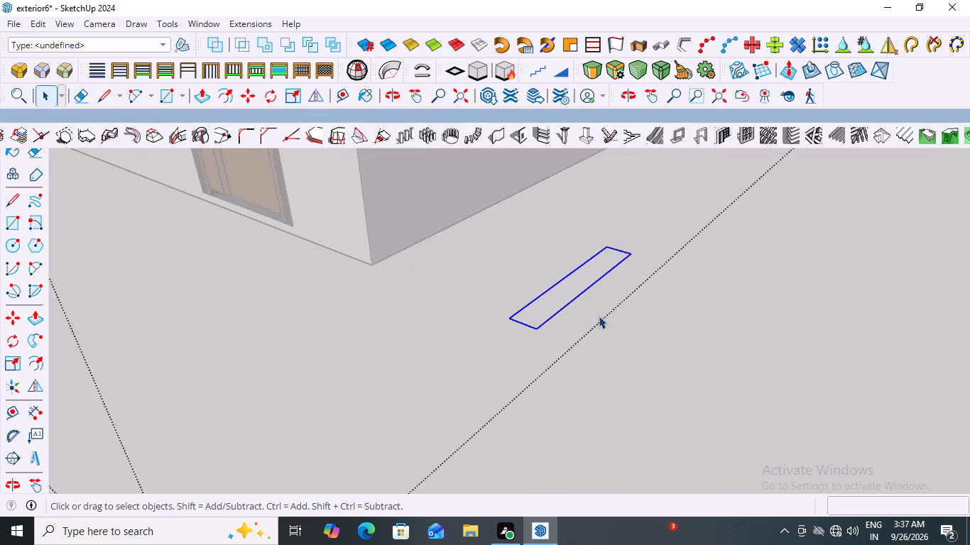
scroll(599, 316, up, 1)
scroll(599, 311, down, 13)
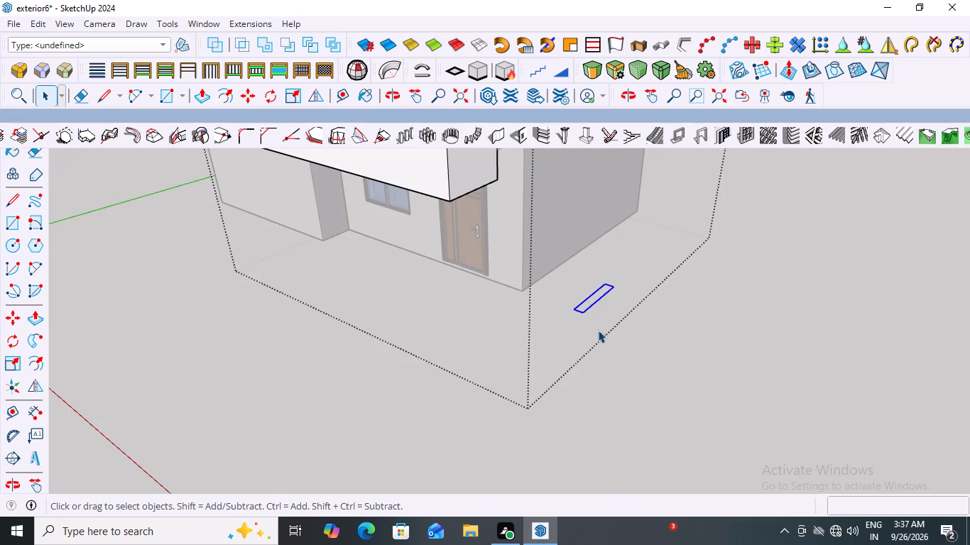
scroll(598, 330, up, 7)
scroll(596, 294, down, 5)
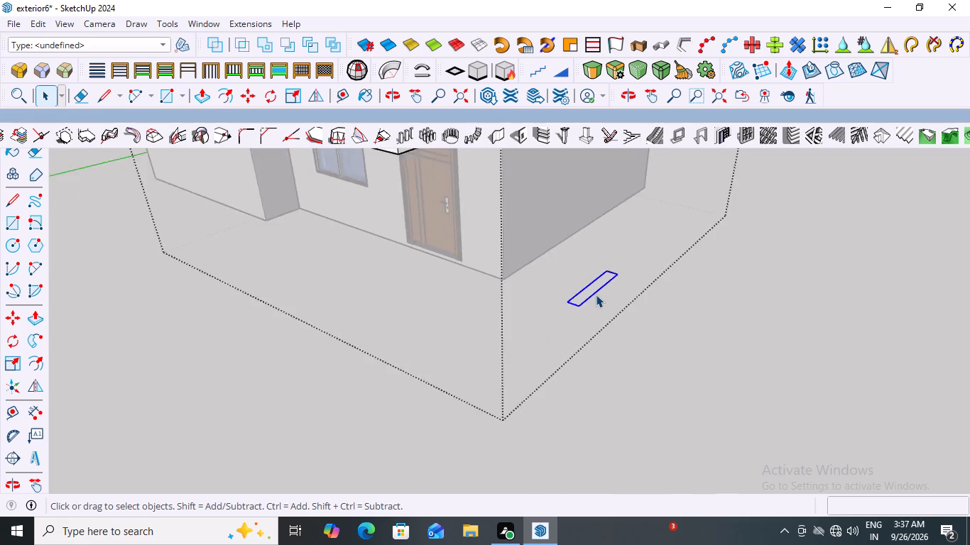
Examine the selected rectangular group's placement against the ground-floor wall corner beside the entrance door from close up, above, below and the side.
scroll(596, 294, down, 7)
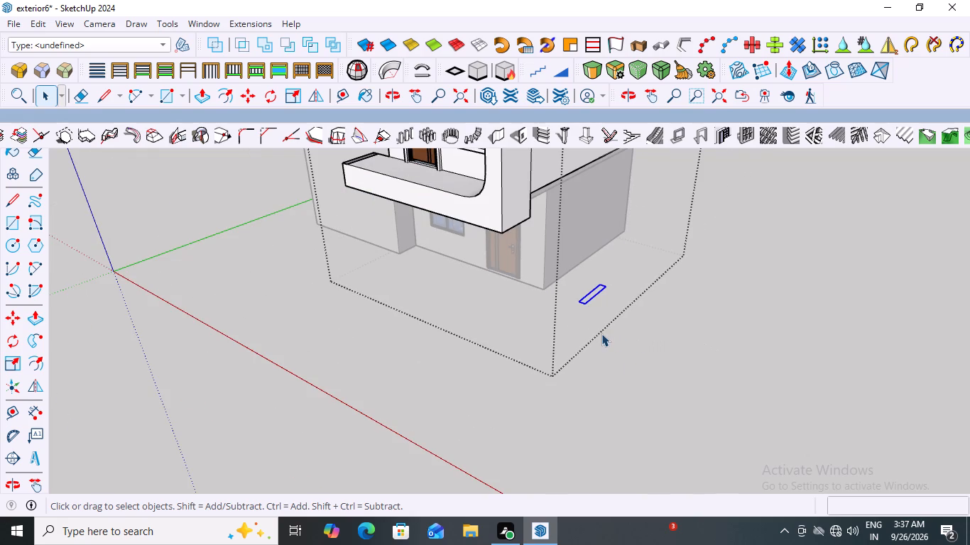
scroll(601, 295, up, 7)
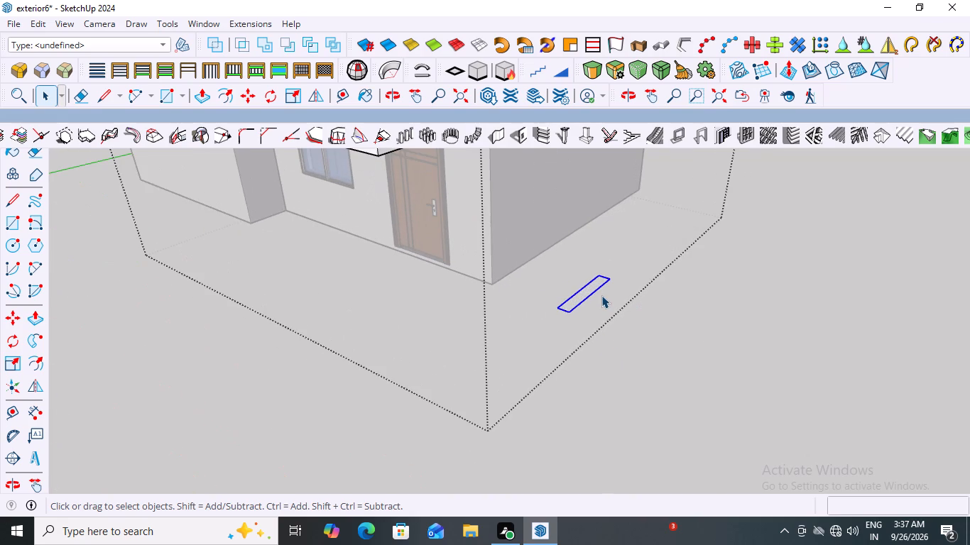
scroll(601, 295, up, 2)
scroll(601, 295, down, 2)
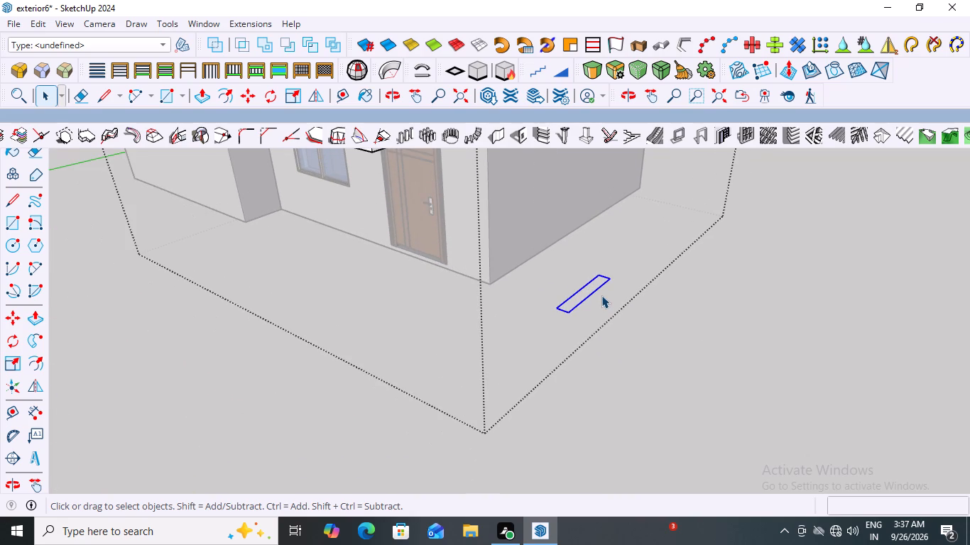
scroll(570, 308, up, 4)
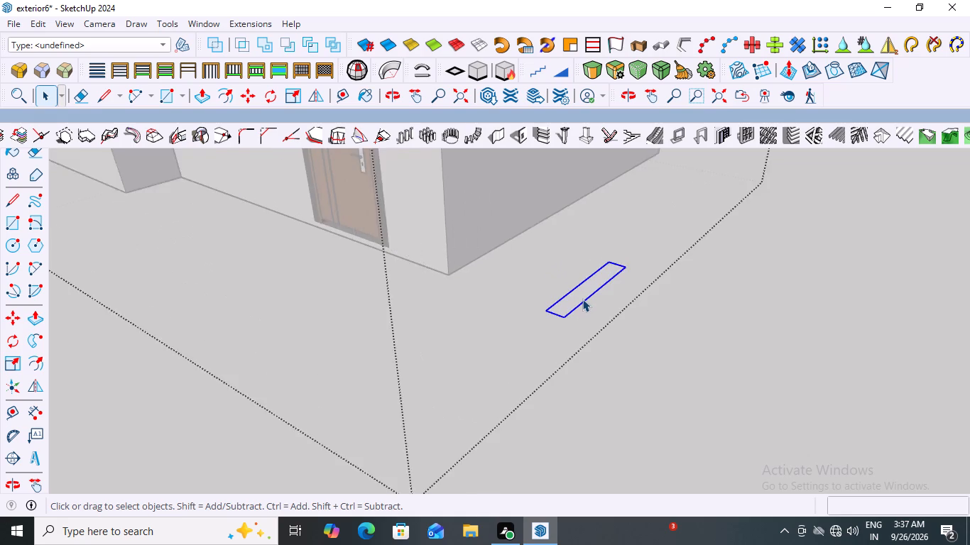
scroll(582, 299, up, 2)
scroll(582, 299, down, 10)
scroll(574, 312, up, 7)
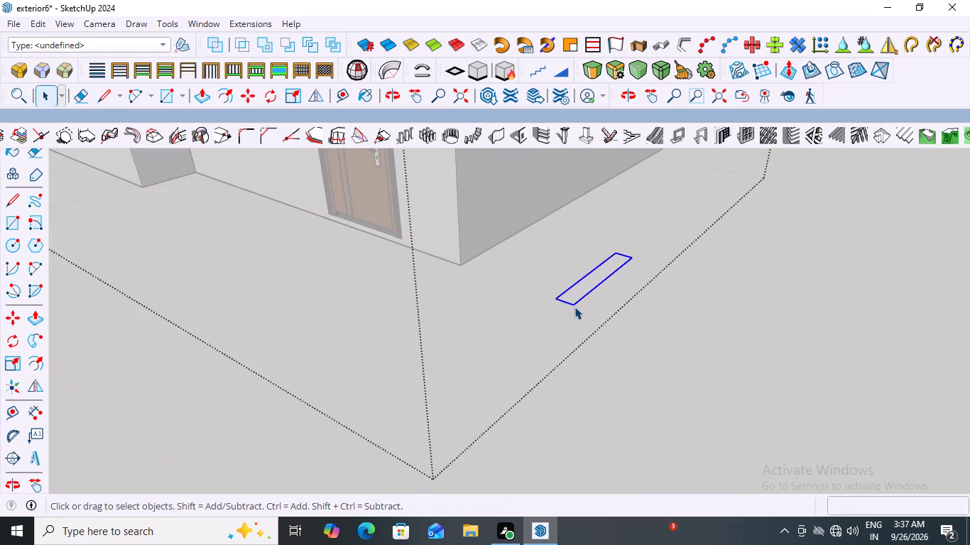
scroll(574, 307, down, 8)
scroll(714, 248, up, 7)
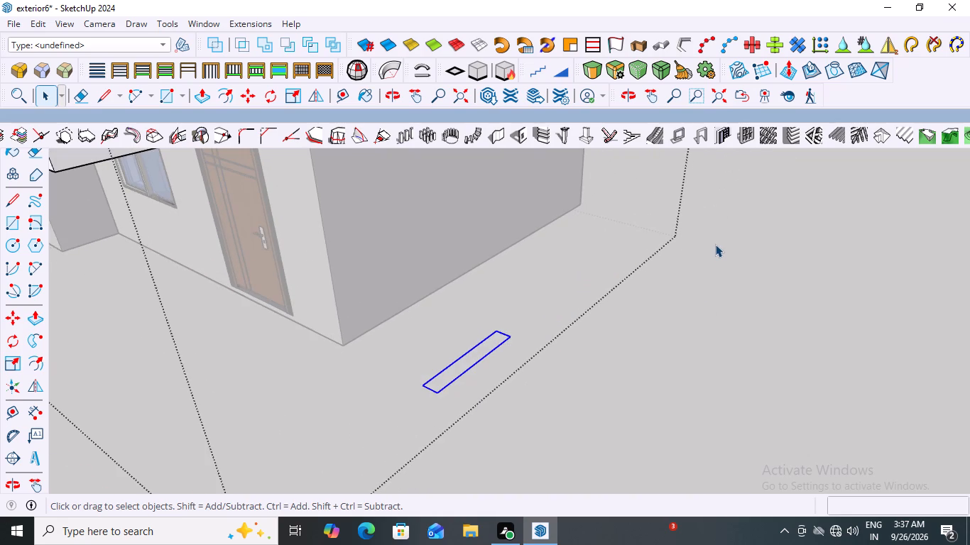
scroll(408, 409, up, 4)
scroll(533, 326, down, 4)
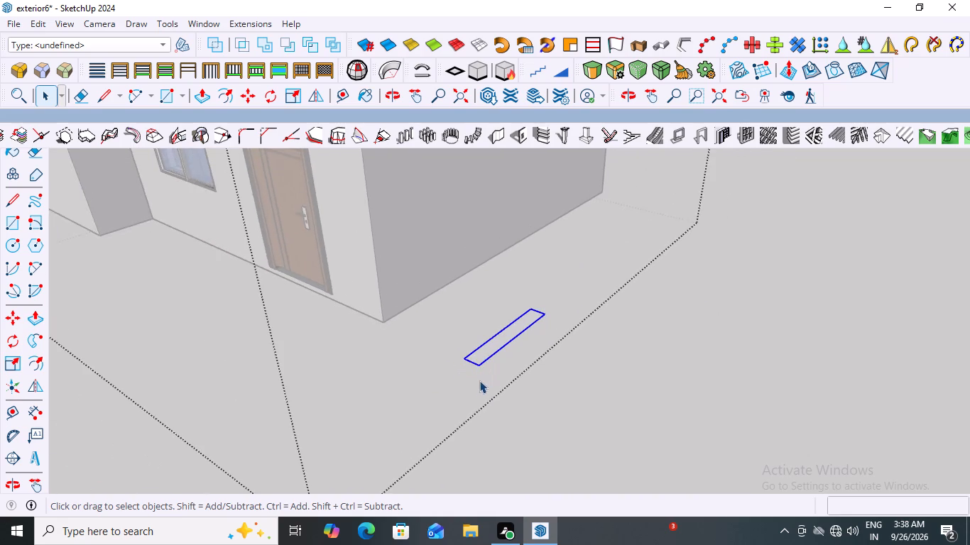
scroll(477, 383, up, 6)
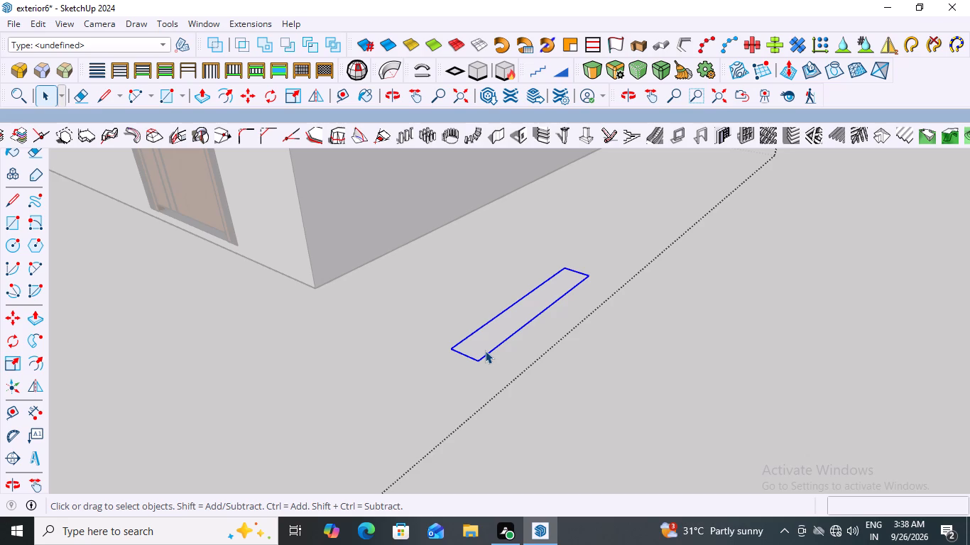
scroll(508, 324, down, 2)
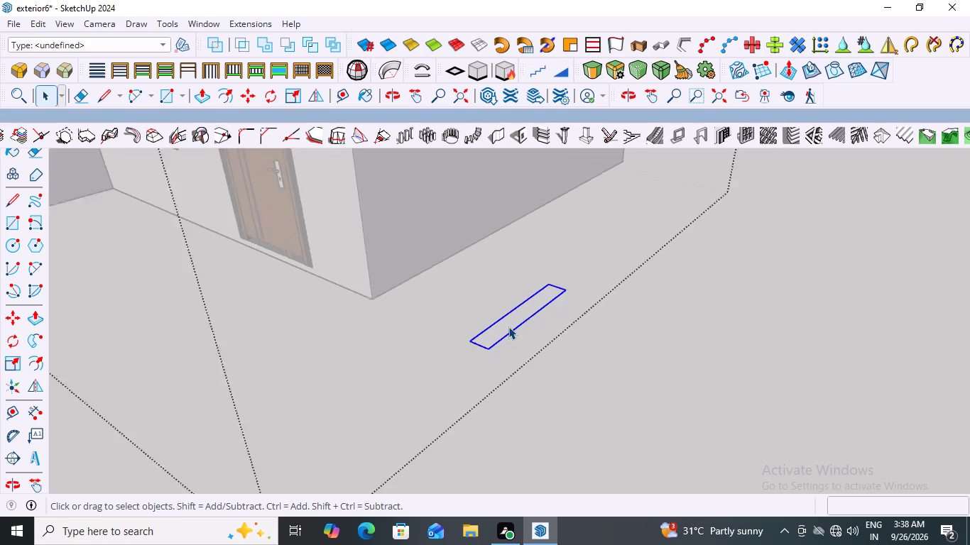
scroll(508, 326, down, 8)
scroll(548, 319, up, 1)
scroll(548, 319, down, 6)
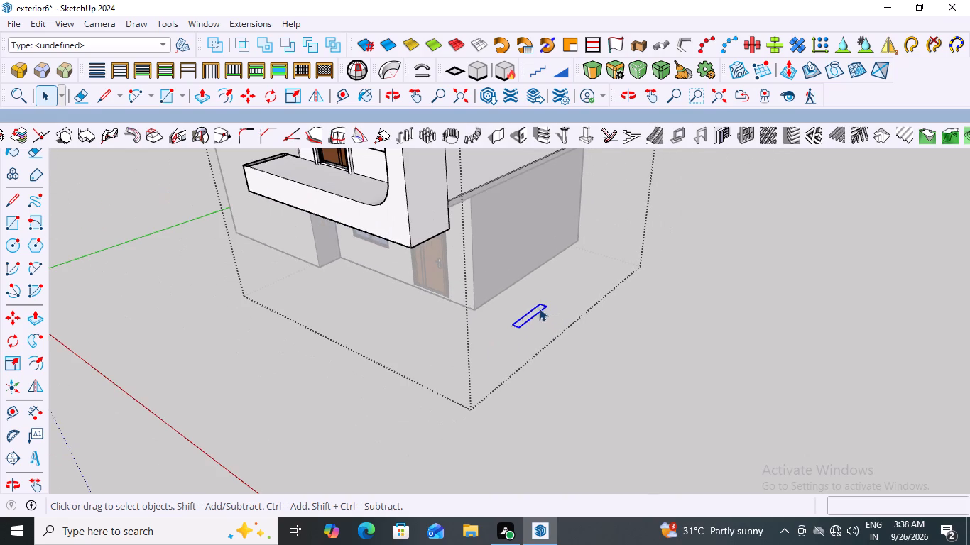
scroll(511, 308, up, 7)
scroll(506, 326, down, 3)
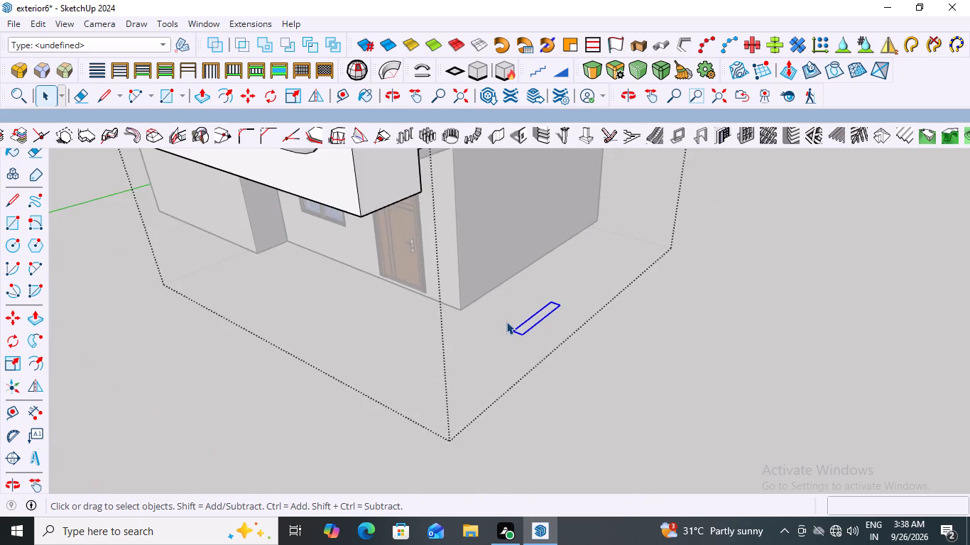
scroll(506, 321, down, 8)
middle_drag(596, 374, 553, 170)
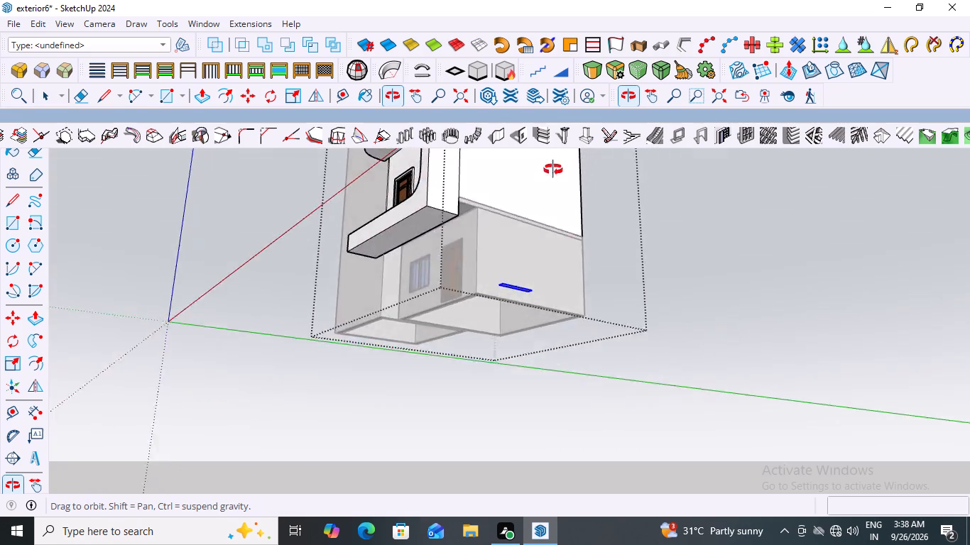
middle_drag(553, 170, 560, 428)
scroll(528, 331, up, 3)
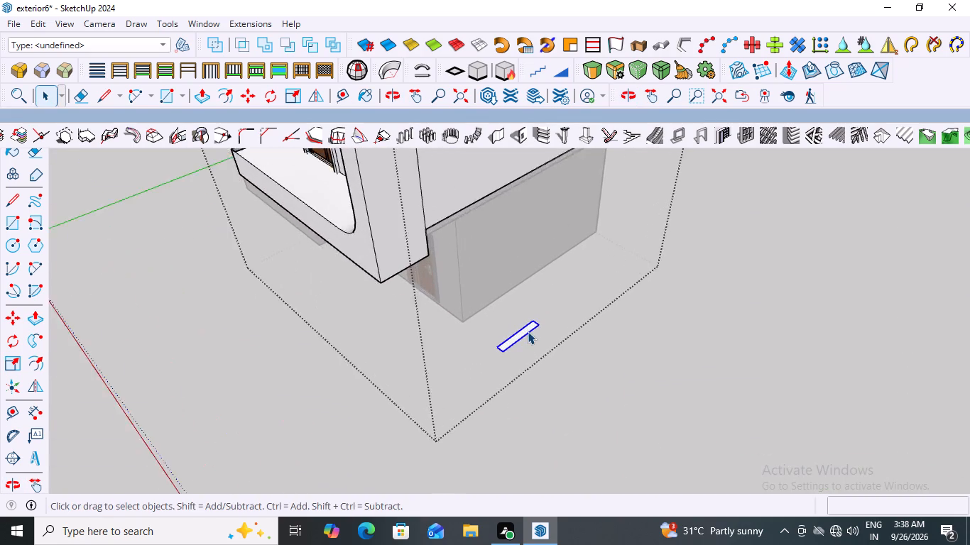
scroll(528, 331, up, 3)
scroll(455, 234, down, 7)
middle_drag(604, 388, 534, 304)
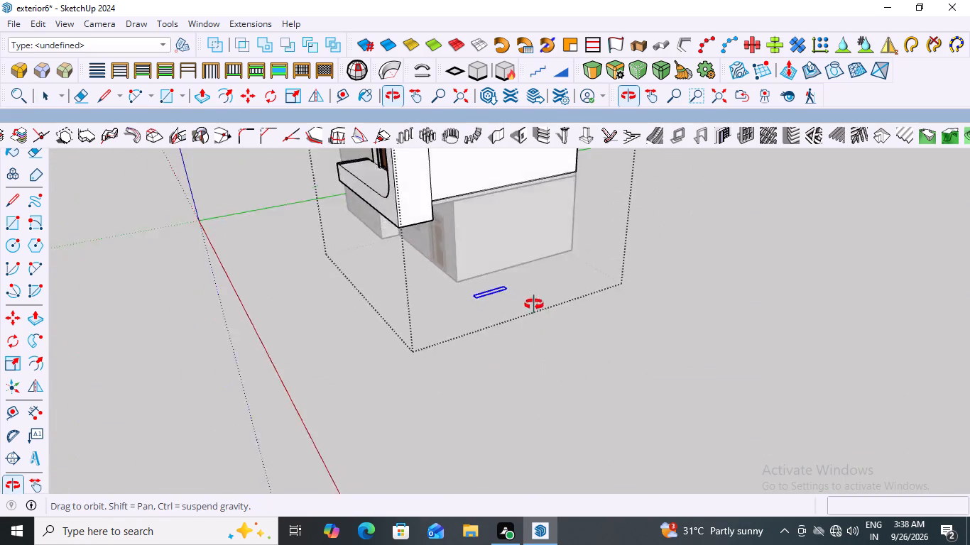
middle_drag(534, 304, 592, 257)
scroll(464, 309, up, 3)
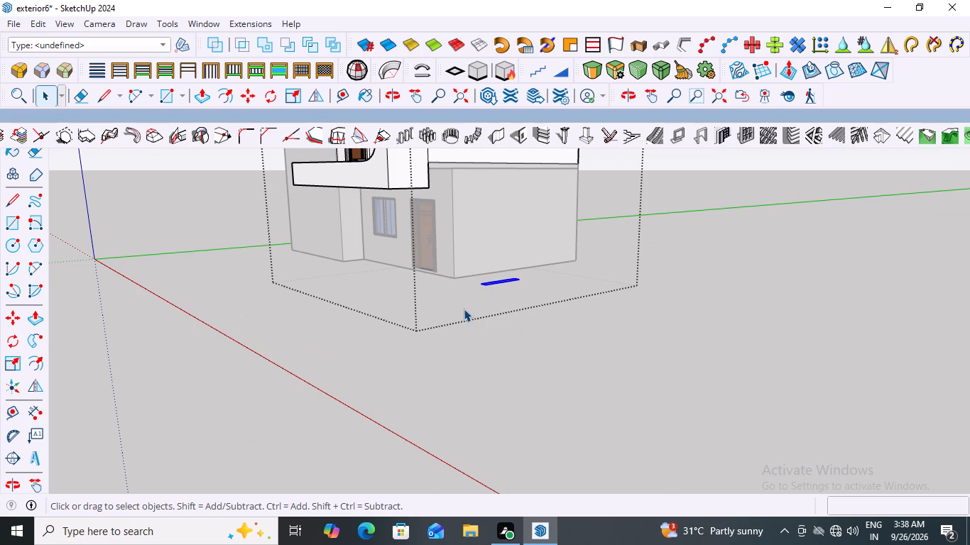
key(space)
scroll(567, 325, down, 1)
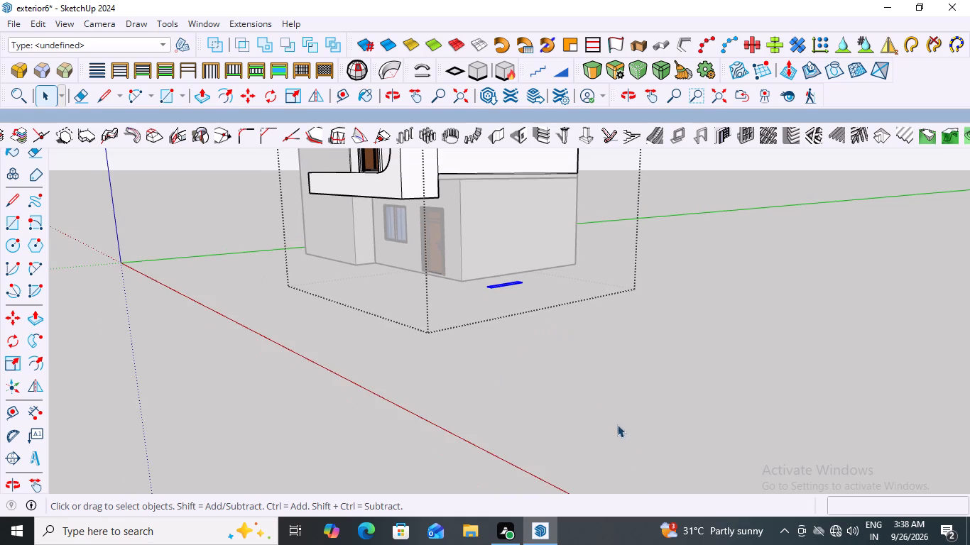
Open the small rectangular group outside the wall corner beside the entrance door for editing.
middle_drag(408, 247, 480, 388)
scroll(521, 394, up, 4)
click(579, 351)
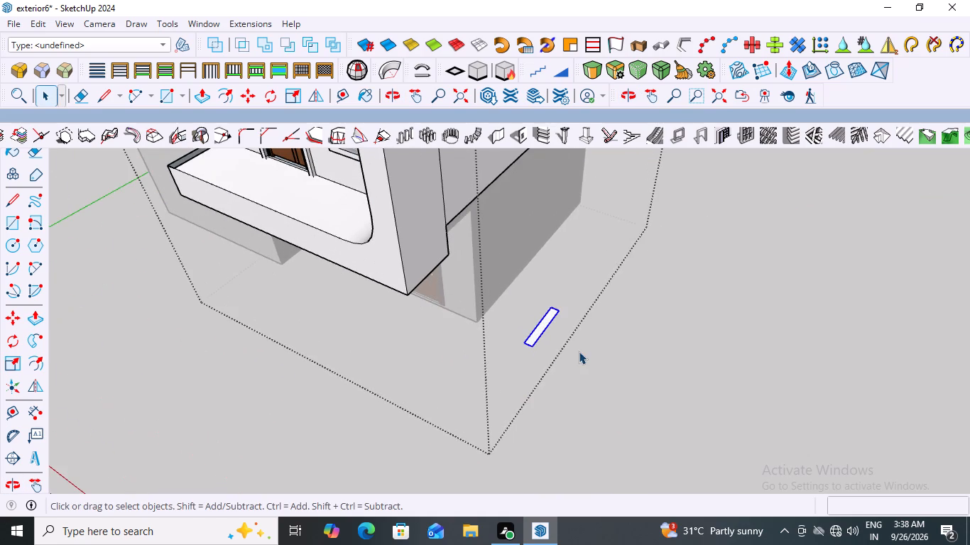
scroll(540, 341, up, 3)
double_click(538, 322)
click(538, 323)
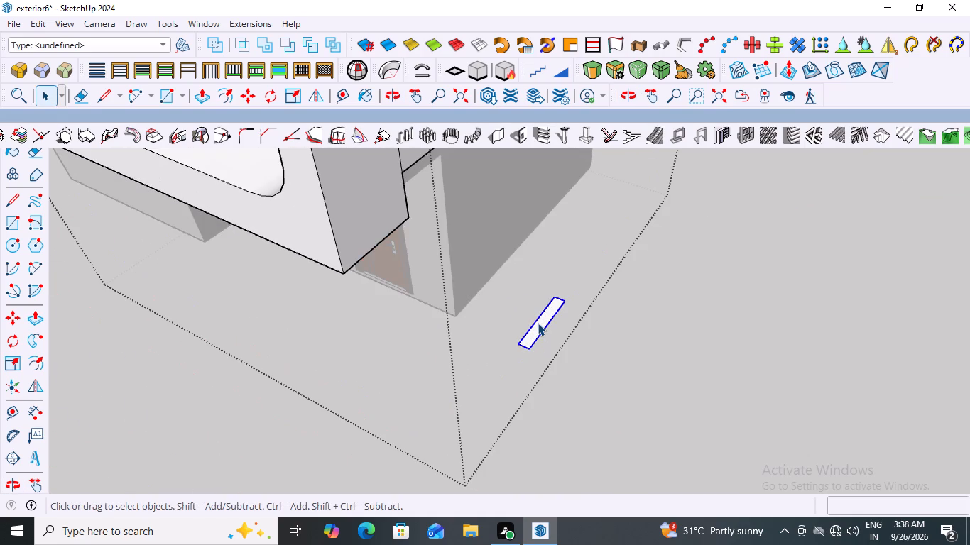
double_click(538, 323)
click(538, 323)
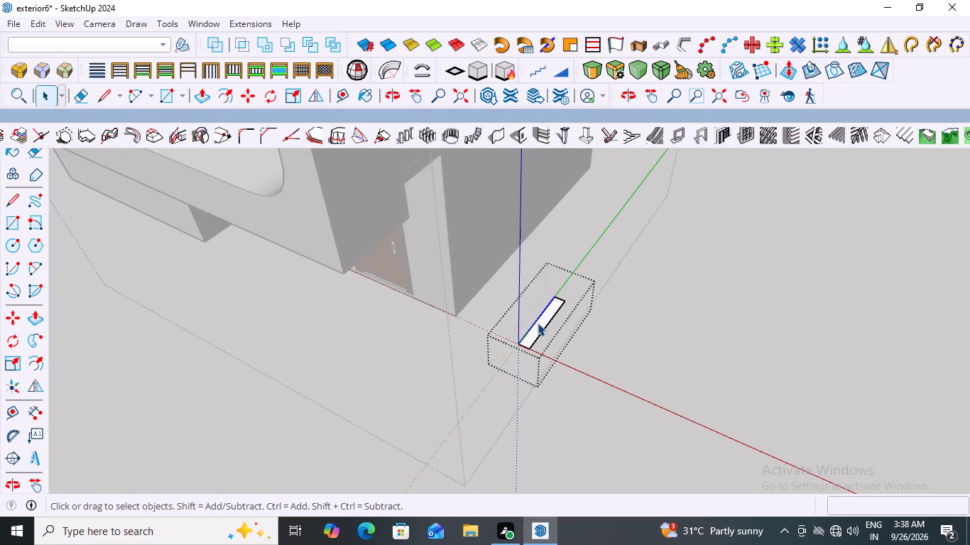
Push/Pull the rectangular face upward about 4' 10" into a thin upright slab, and exit the small group.
triple_click(537, 327)
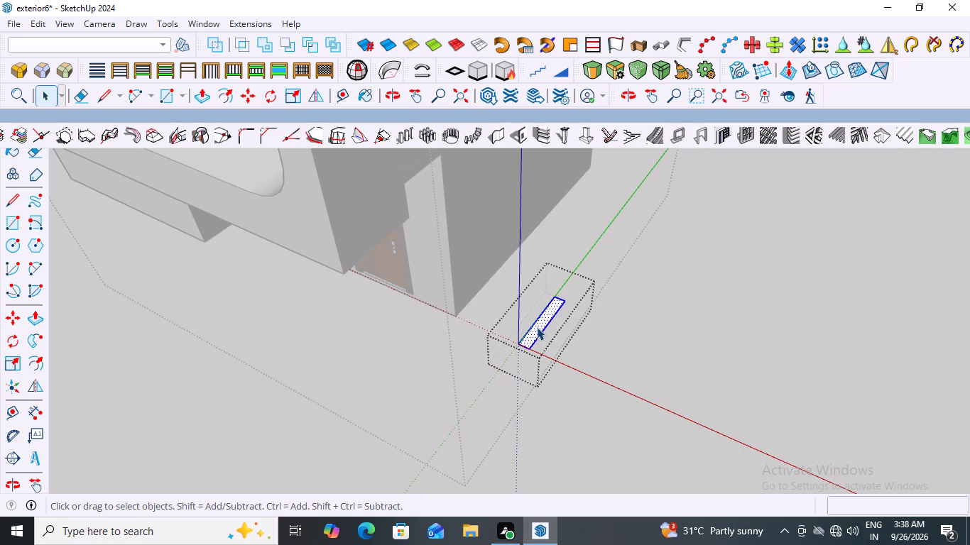
key(p)
click(537, 327)
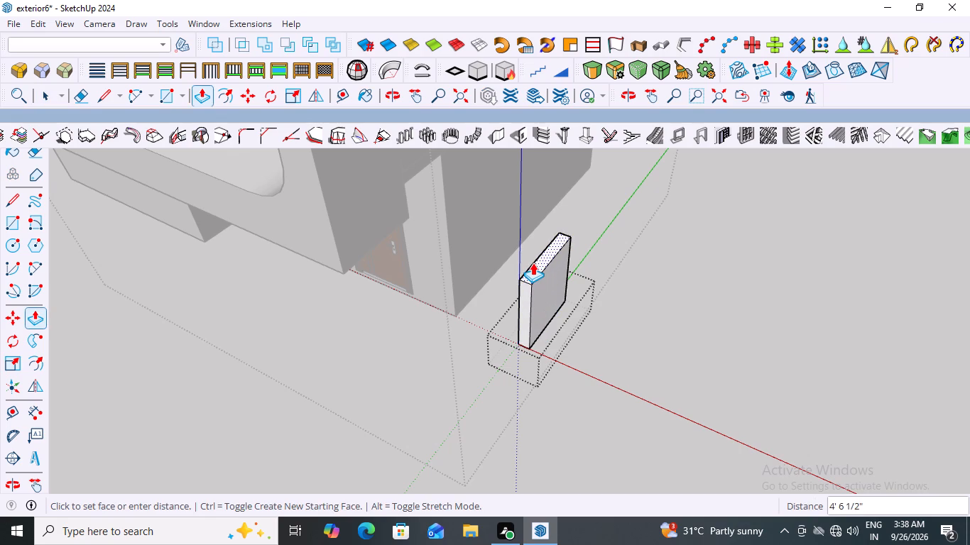
scroll(533, 265, down, 2)
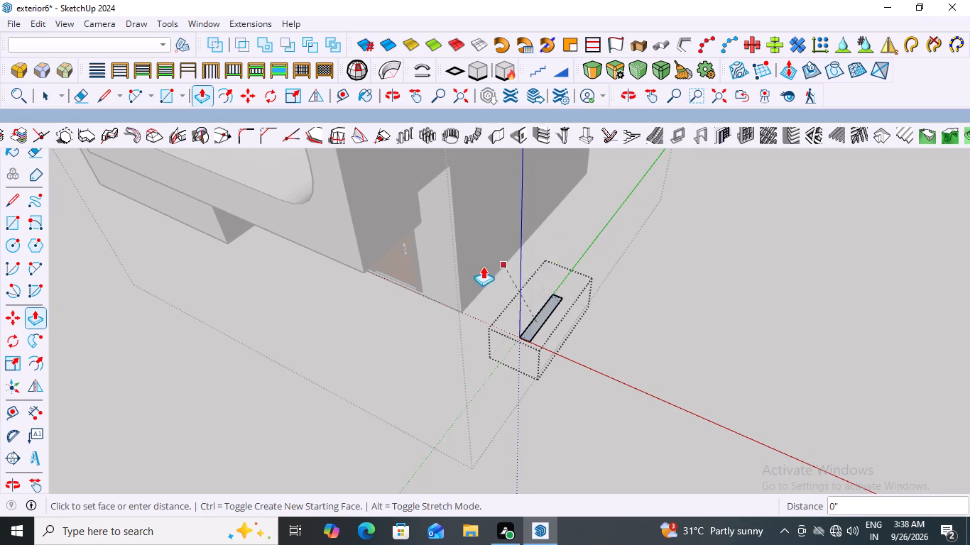
middle_drag(444, 269, 338, 229)
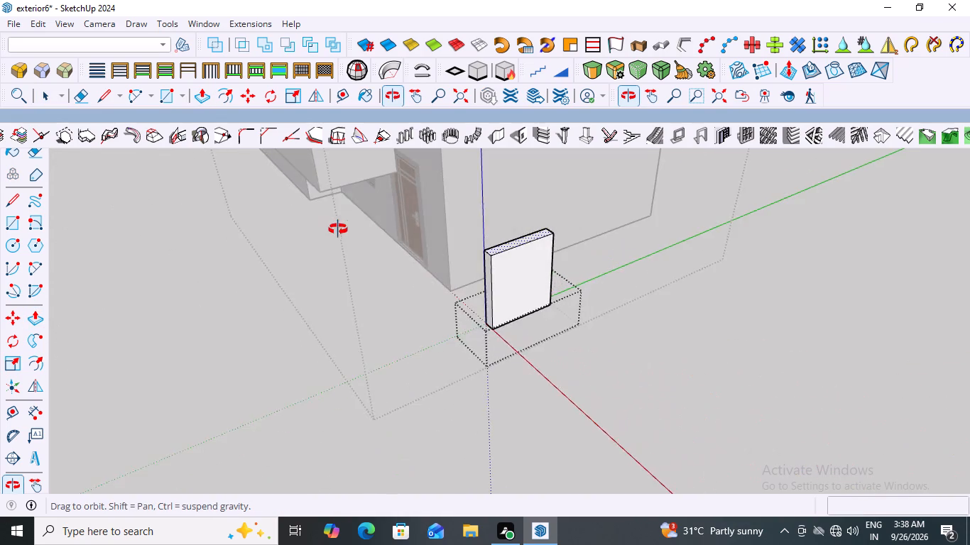
middle_drag(338, 229, 555, 260)
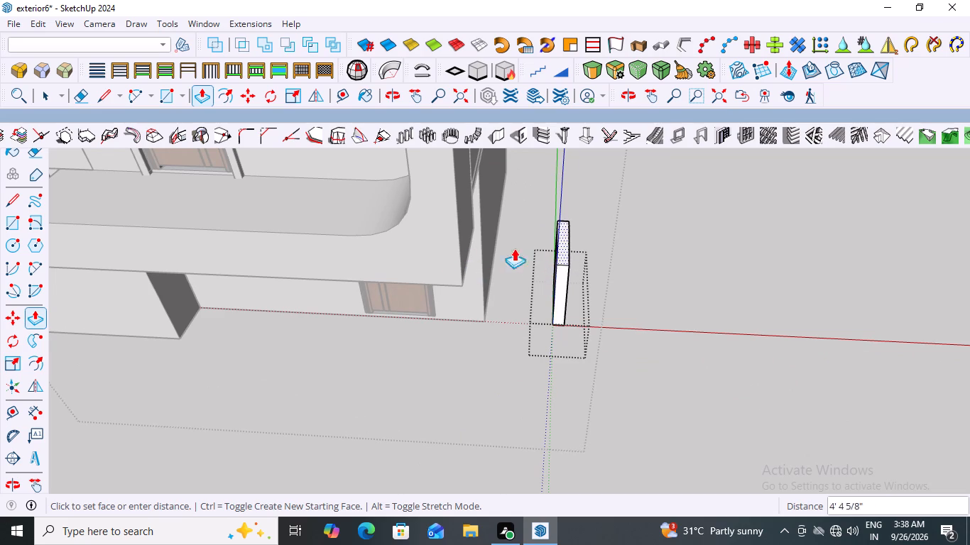
scroll(555, 246, down, 5)
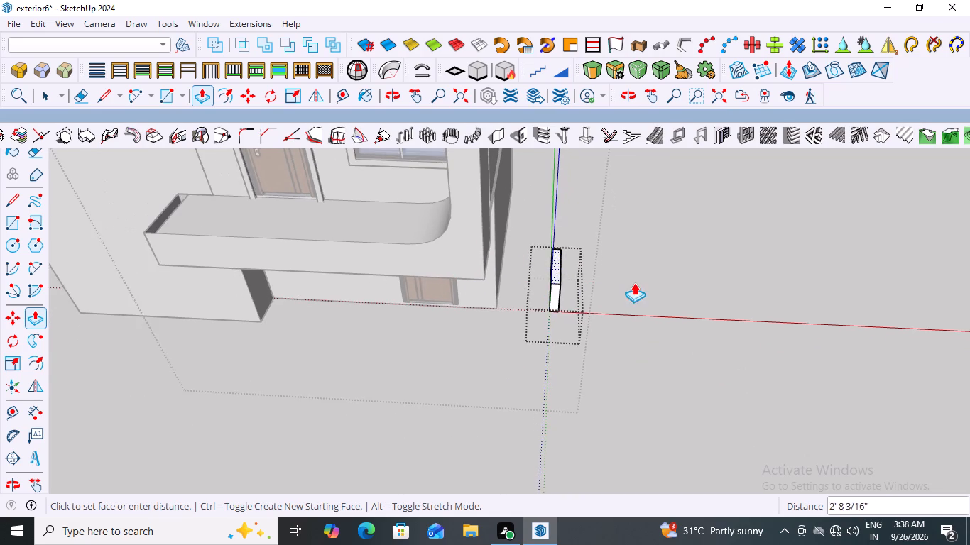
middle_drag(634, 282, 516, 212)
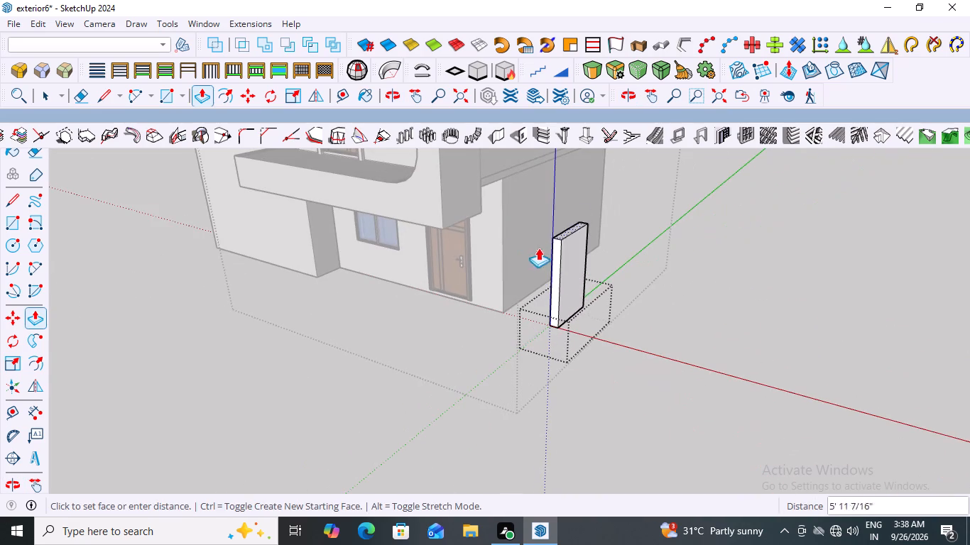
scroll(588, 270, up, 8)
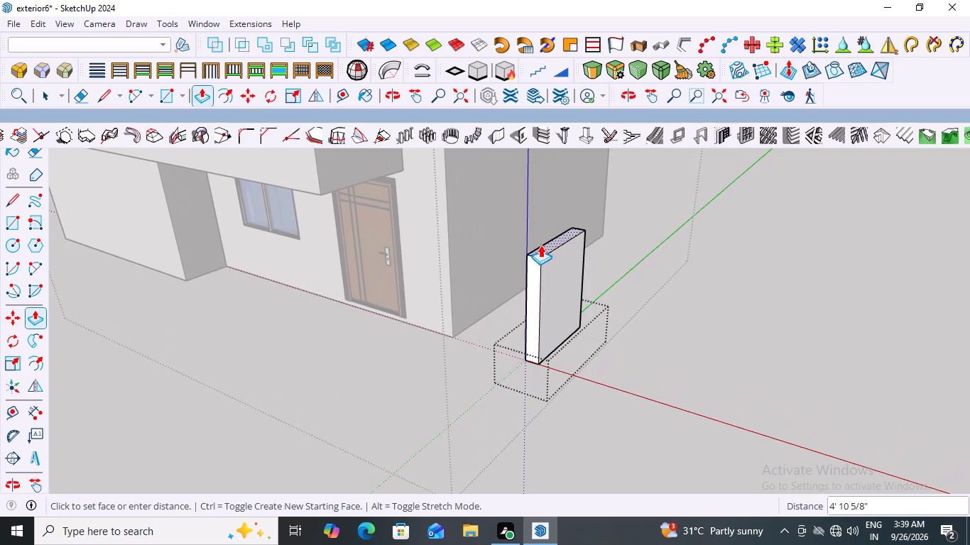
scroll(551, 280, up, 2)
scroll(555, 286, down, 3)
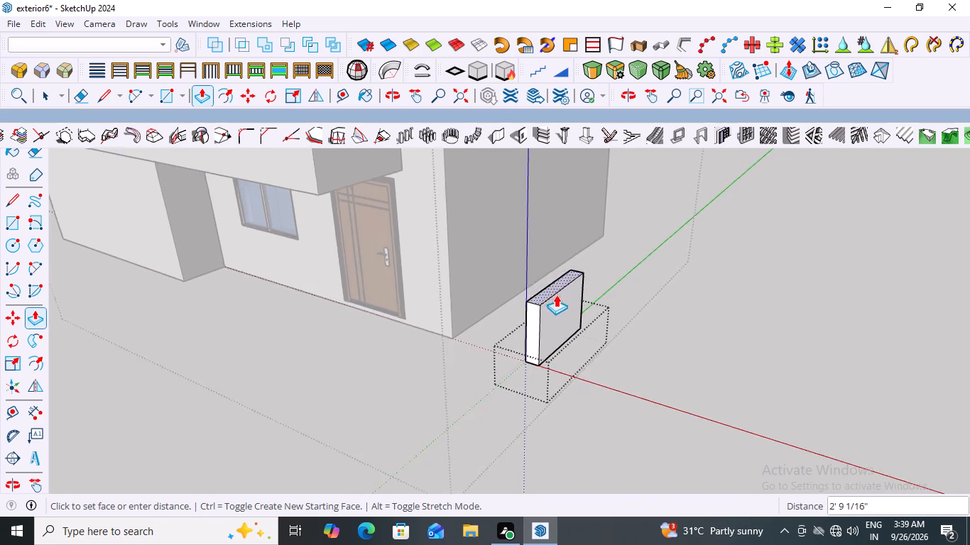
scroll(556, 294, down, 9)
middle_drag(599, 329, 551, 342)
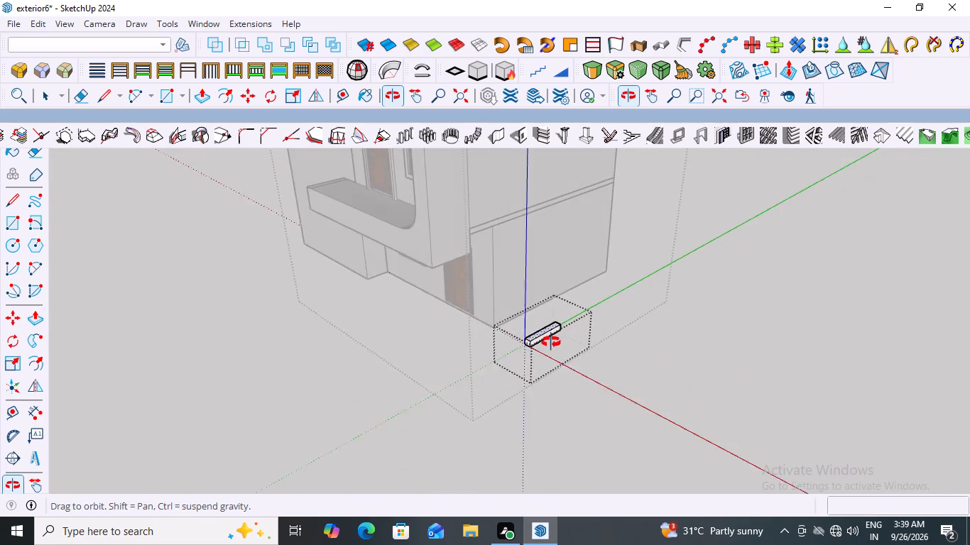
middle_drag(551, 342, 591, 338)
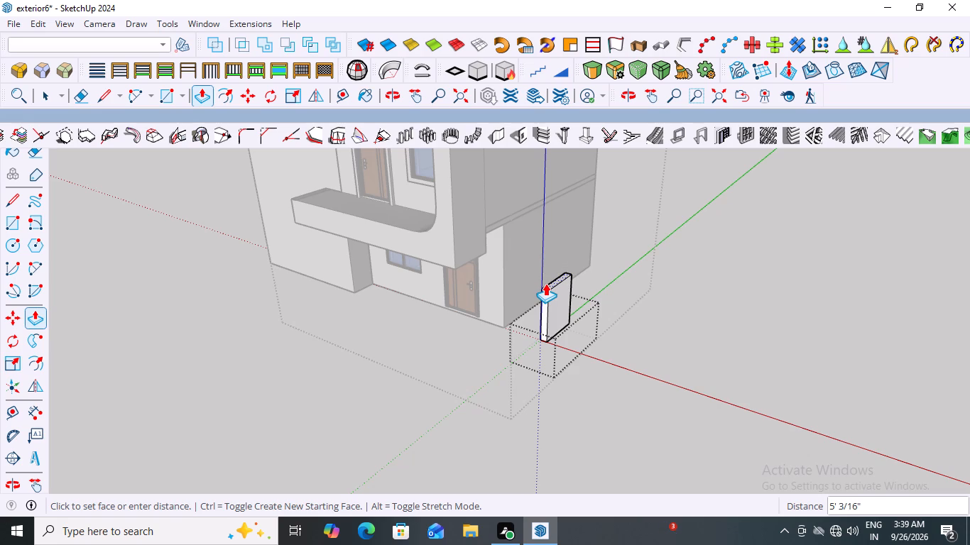
scroll(545, 285, down, 1)
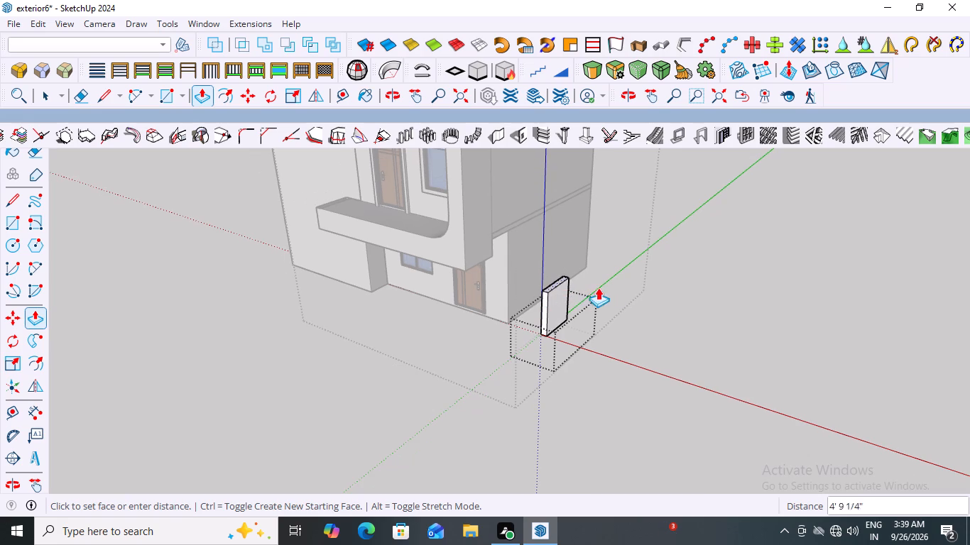
scroll(555, 272, down, 1)
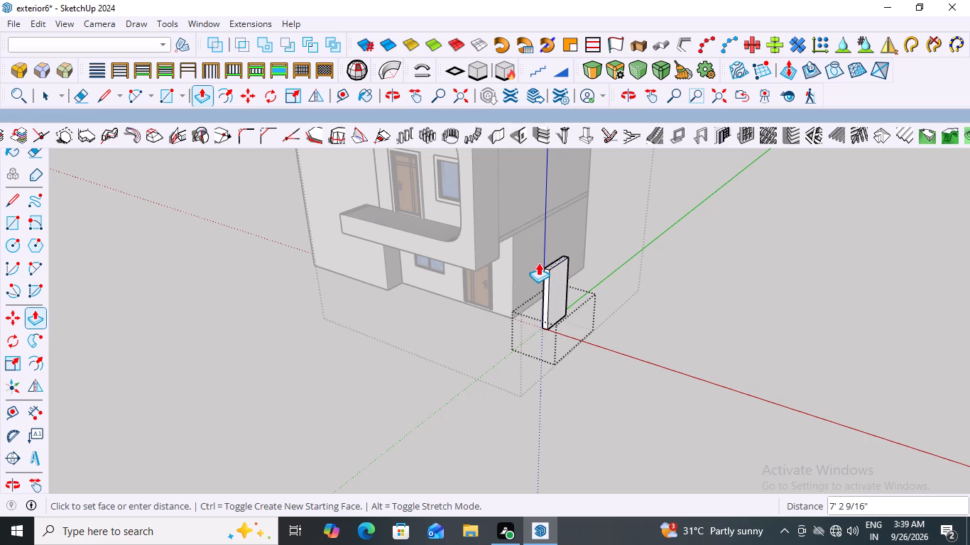
scroll(537, 260, up, 2)
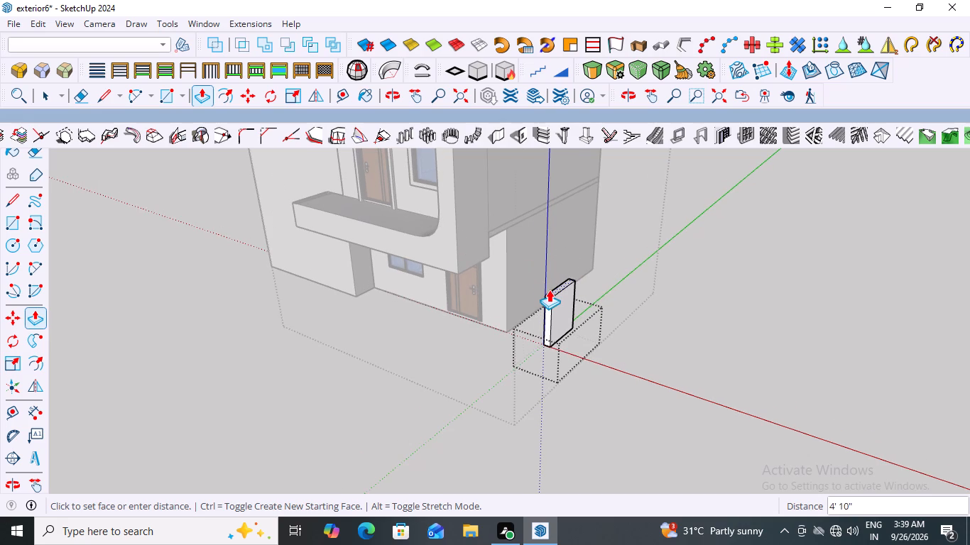
click(549, 292)
key(space)
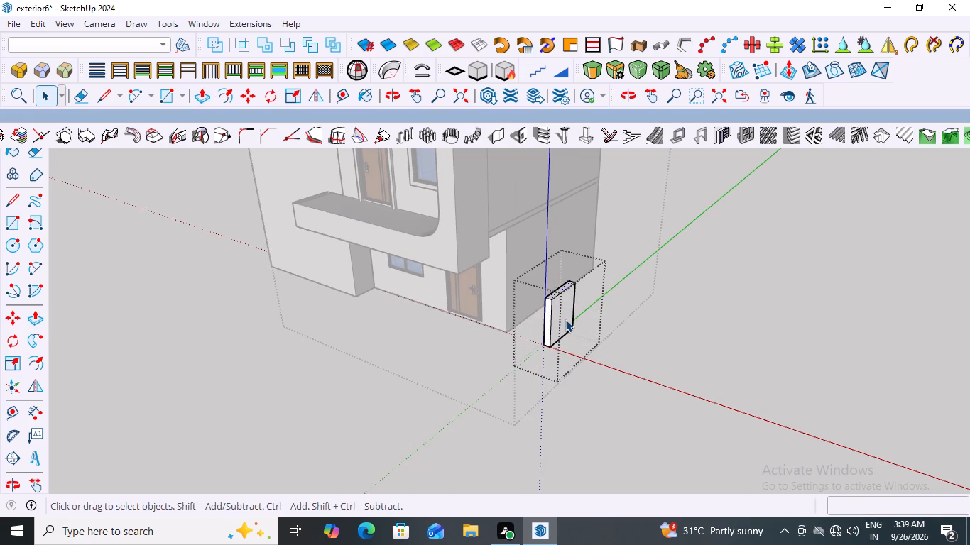
double_click(565, 319)
triple_click(565, 319)
click(435, 407)
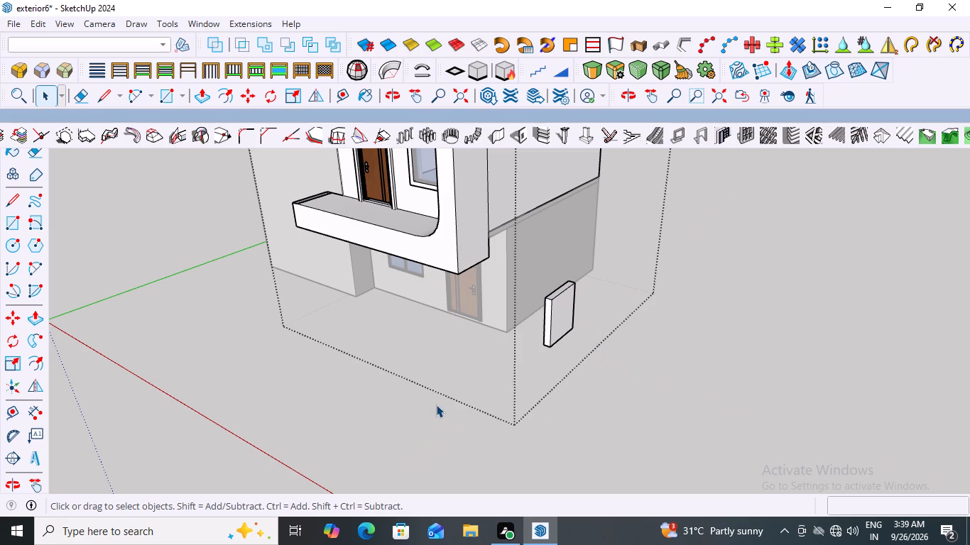
Examine the upright slab's size and placement against the whole house, and leave the upper-floor group.
click(562, 320)
scroll(472, 358, down, 2)
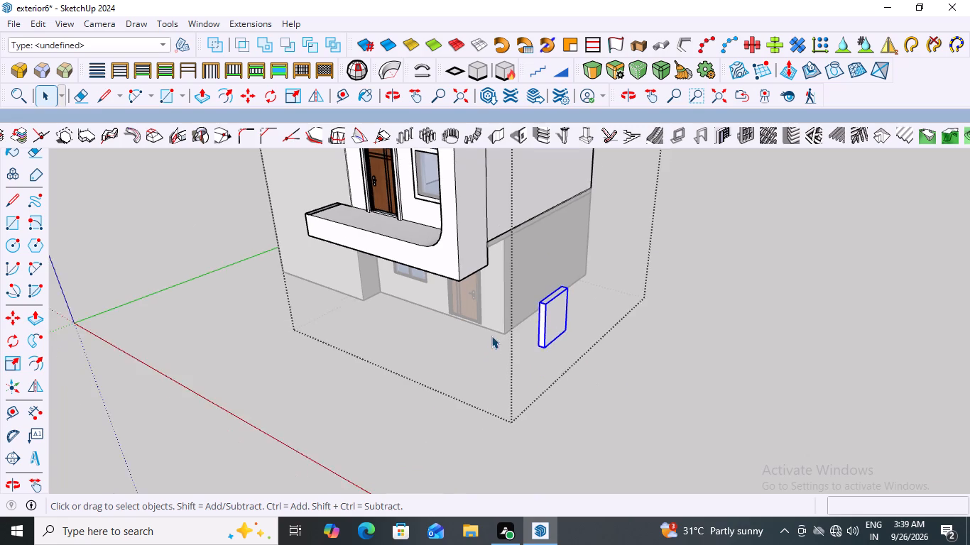
scroll(491, 336, down, 5)
scroll(618, 348, down, 2)
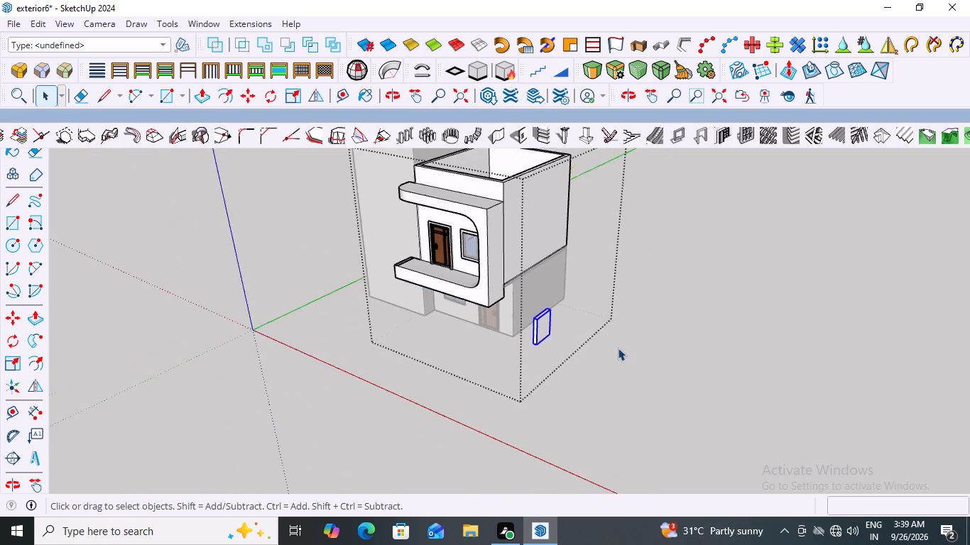
scroll(618, 348, down, 1)
scroll(482, 316, down, 4)
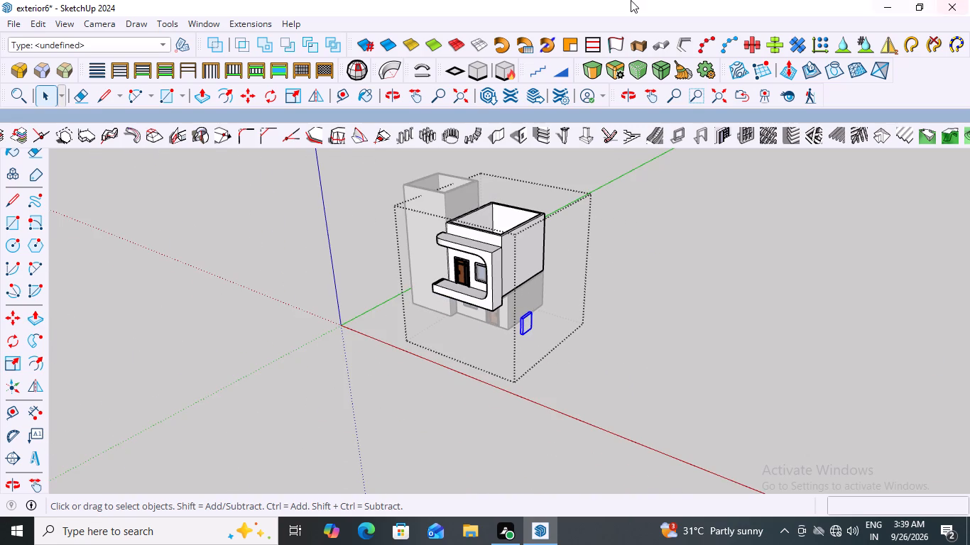
scroll(592, 70, down, 2)
scroll(651, 329, down, 2)
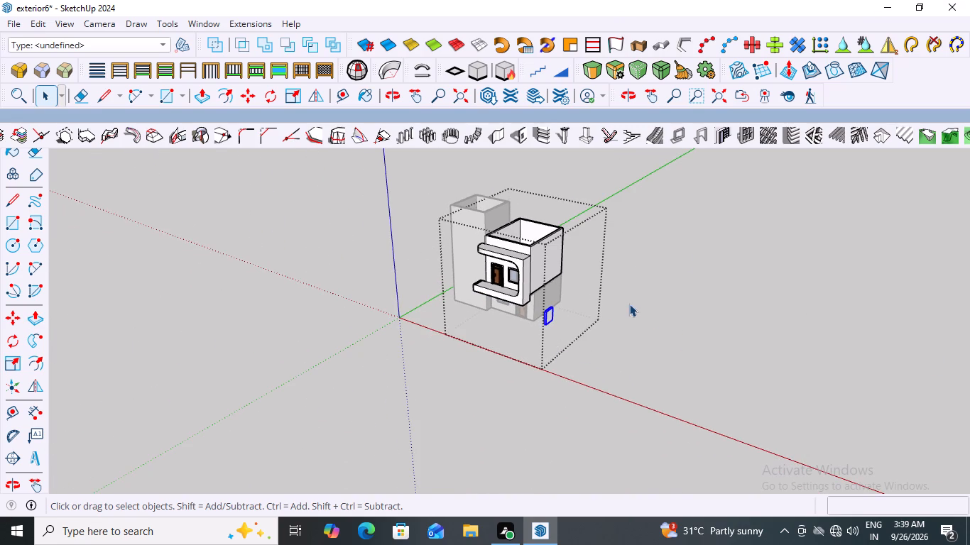
scroll(628, 304, down, 2)
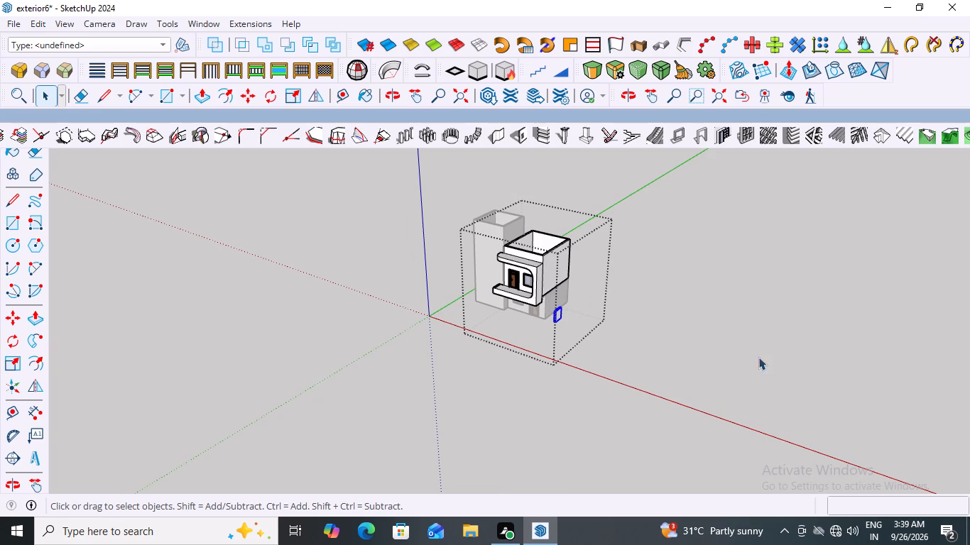
middle_click(448, 352)
key(Escape)
middle_drag(625, 337, 493, 348)
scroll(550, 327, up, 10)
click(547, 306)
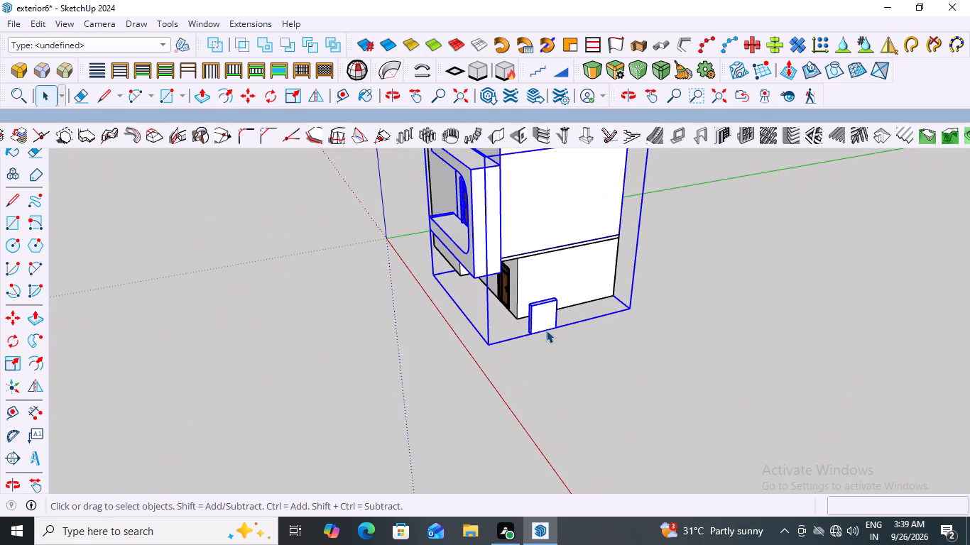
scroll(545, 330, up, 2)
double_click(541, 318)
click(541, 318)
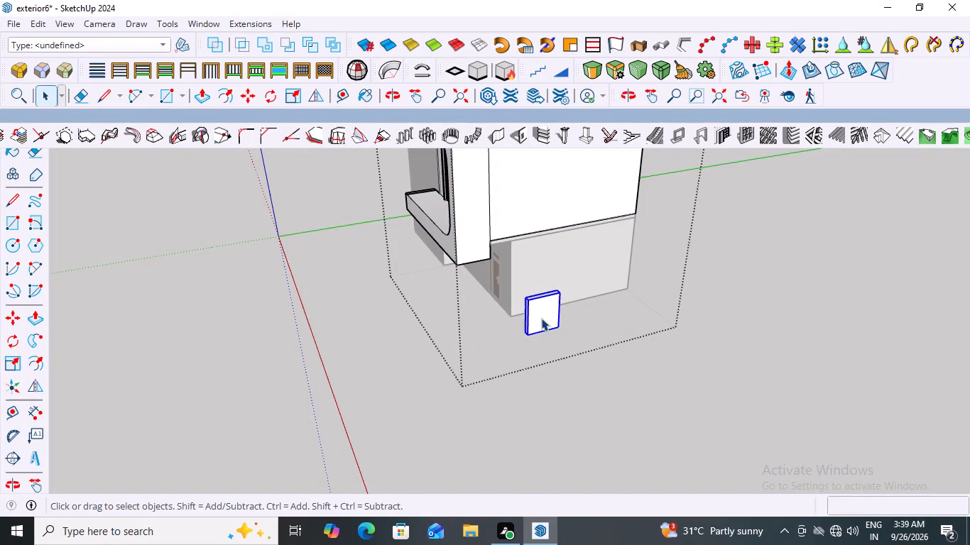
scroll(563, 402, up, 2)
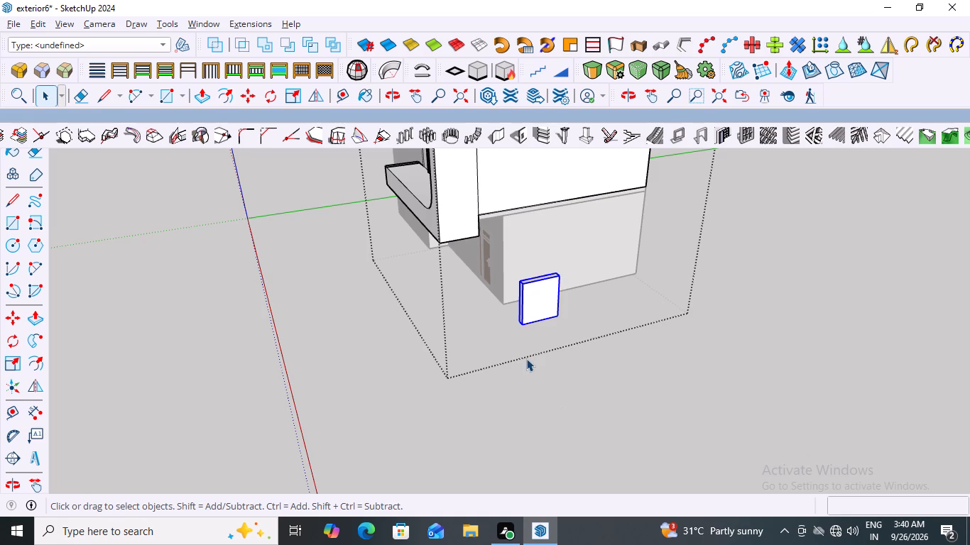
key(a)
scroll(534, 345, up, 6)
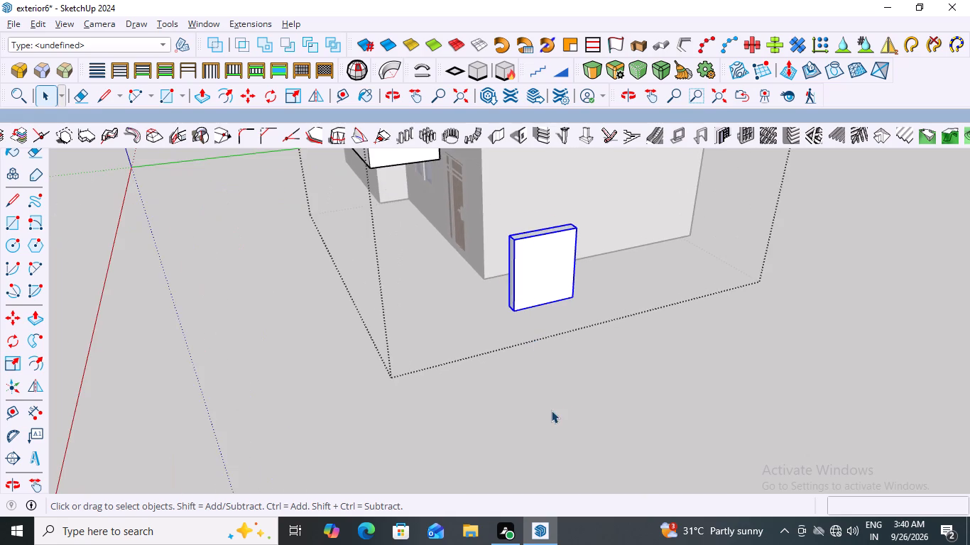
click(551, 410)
Draw a two-point arc on the ground in front of the slab, about 3' 3" long along the green axis with about 11" bulge.
key(a)
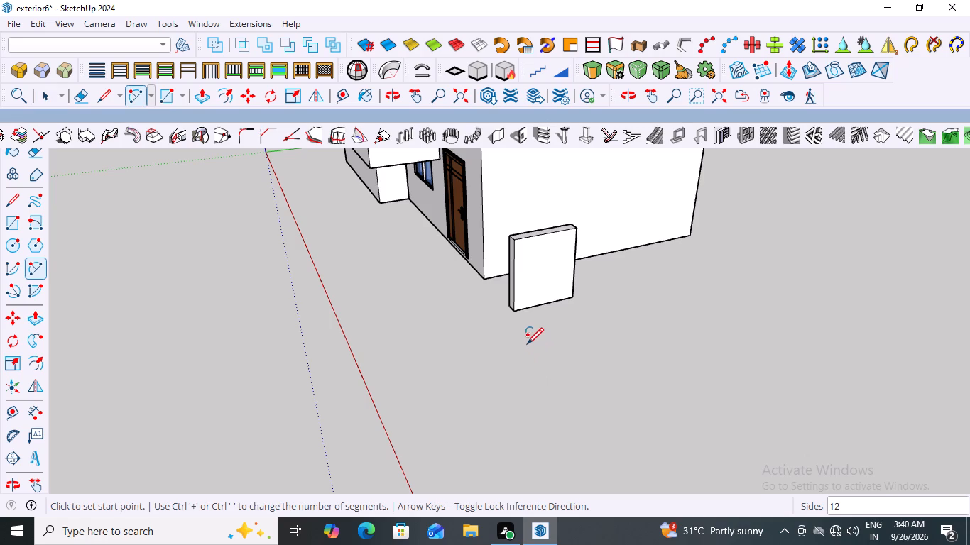
scroll(527, 343, up, 7)
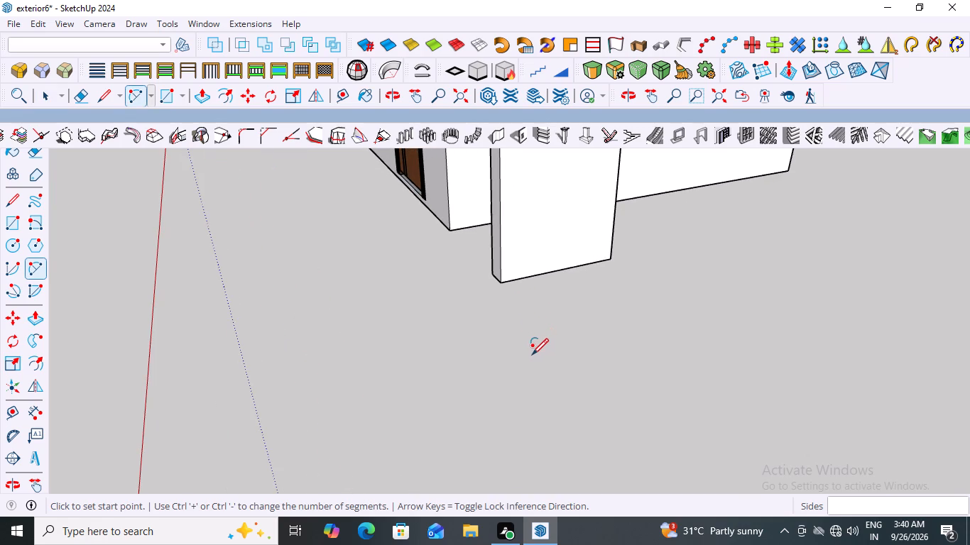
click(527, 350)
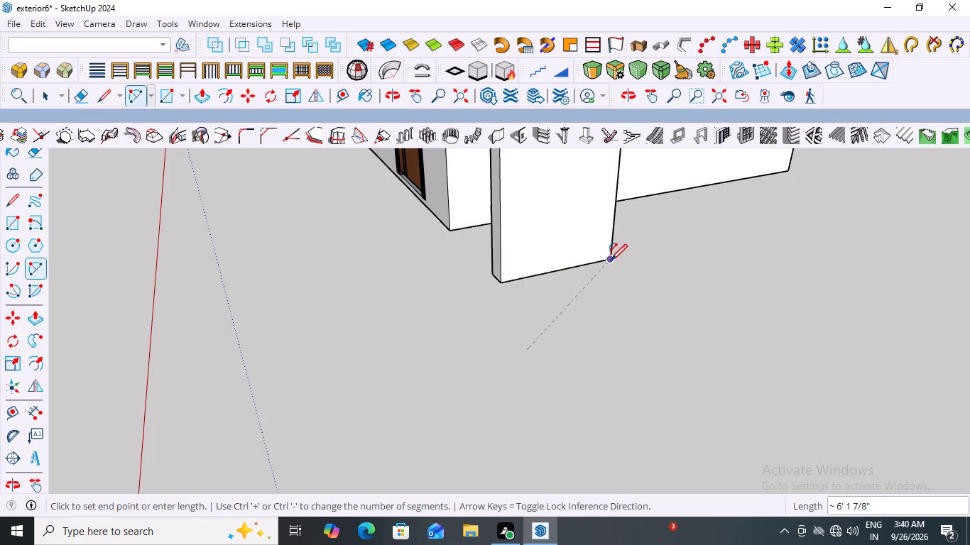
click(631, 324)
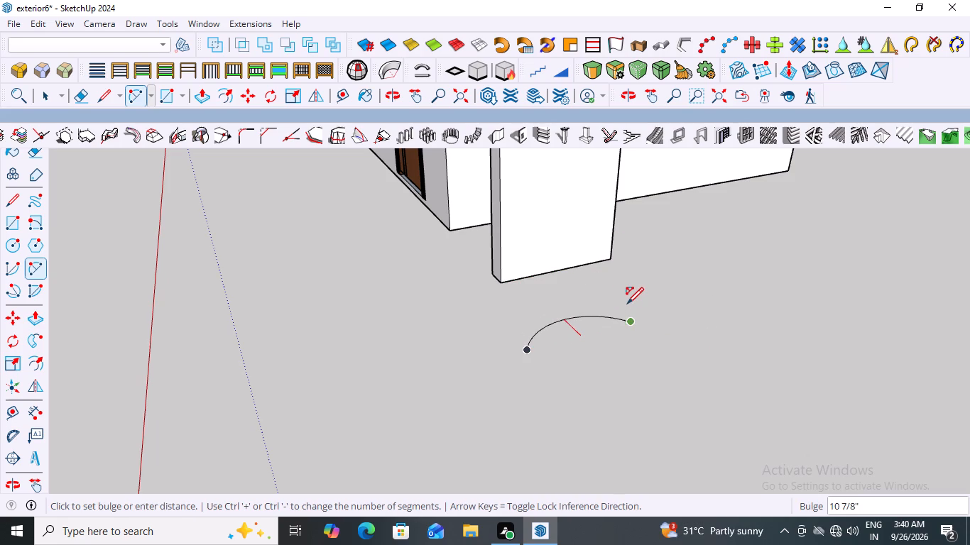
click(626, 304)
key(space)
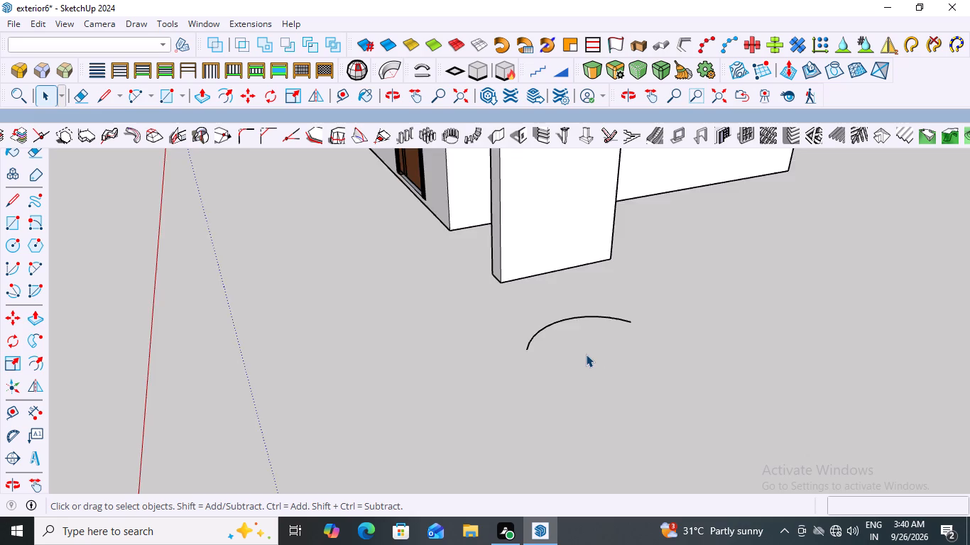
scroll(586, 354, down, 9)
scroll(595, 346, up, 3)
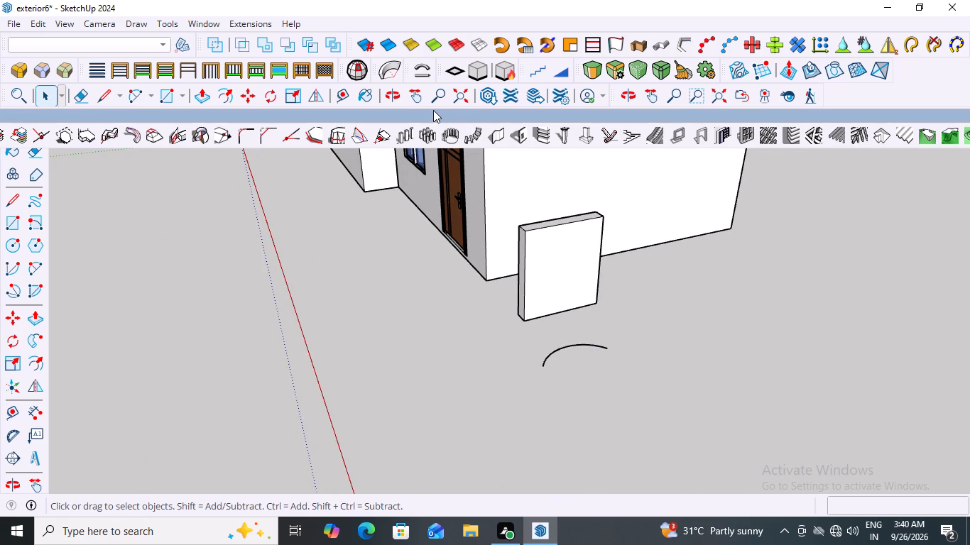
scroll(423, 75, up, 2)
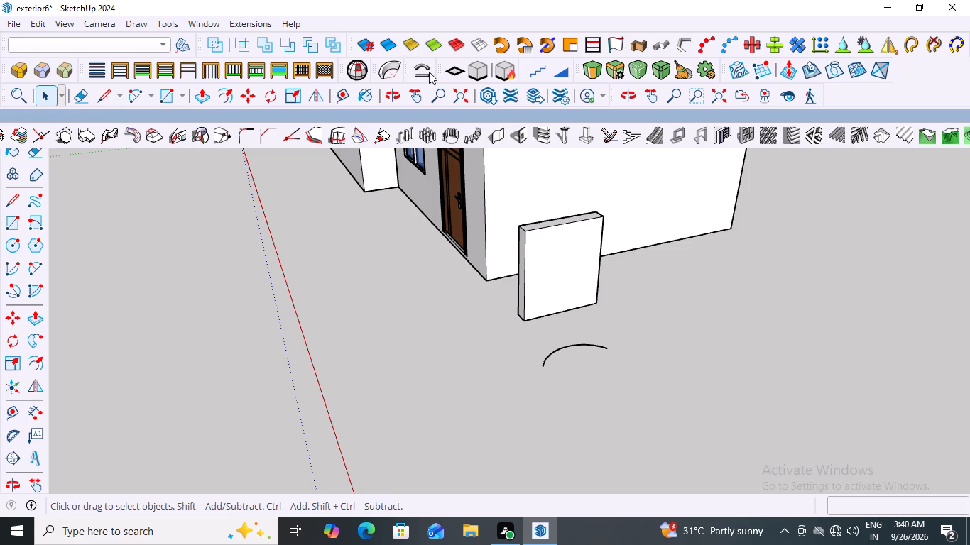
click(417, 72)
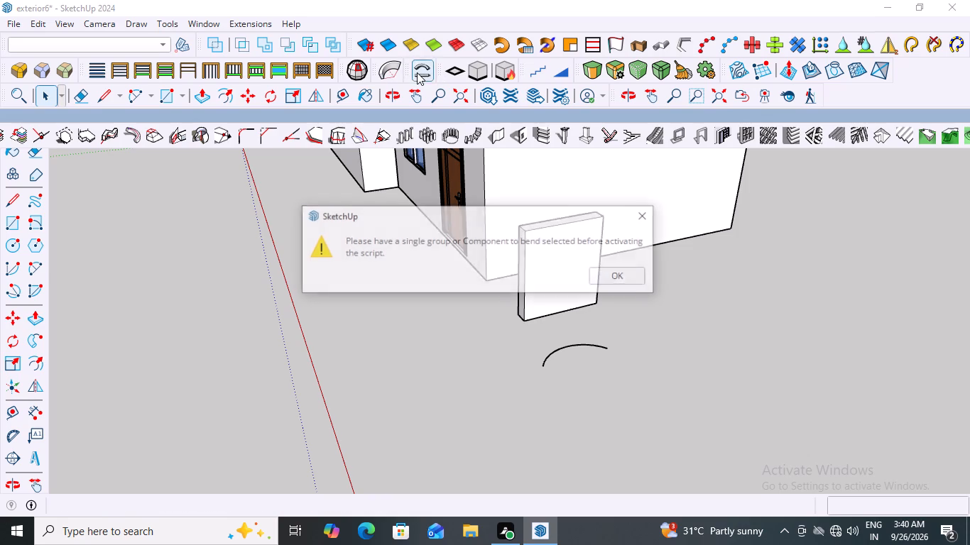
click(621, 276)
Reopen the upper-floor group and select the upright slab outside the corner beside the entrance door.
click(558, 292)
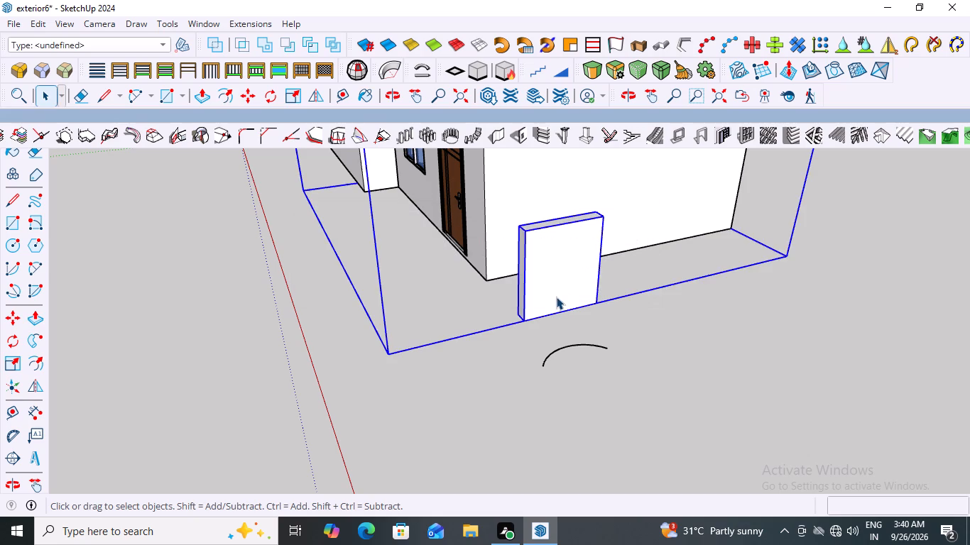
double_click(556, 297)
click(552, 300)
scroll(579, 382, up, 2)
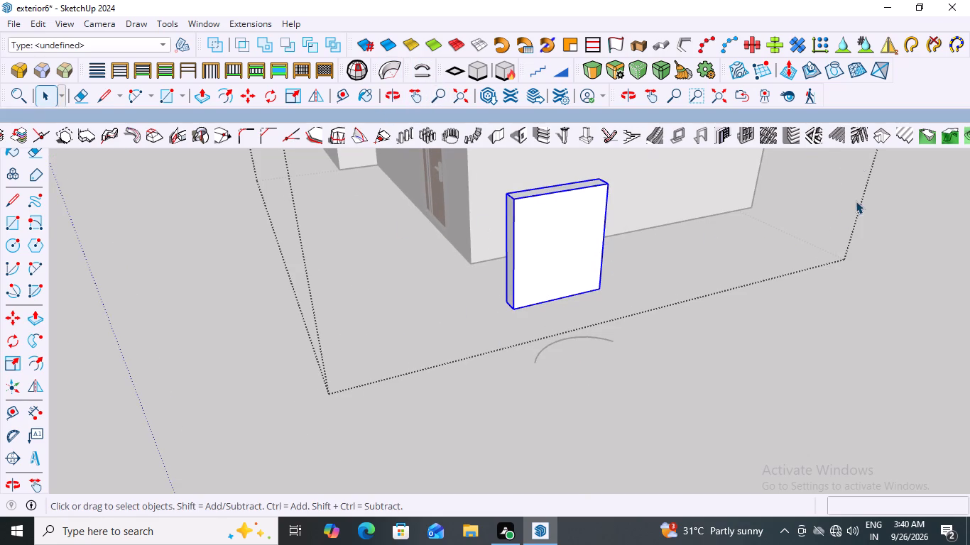
scroll(627, 258, down, 2)
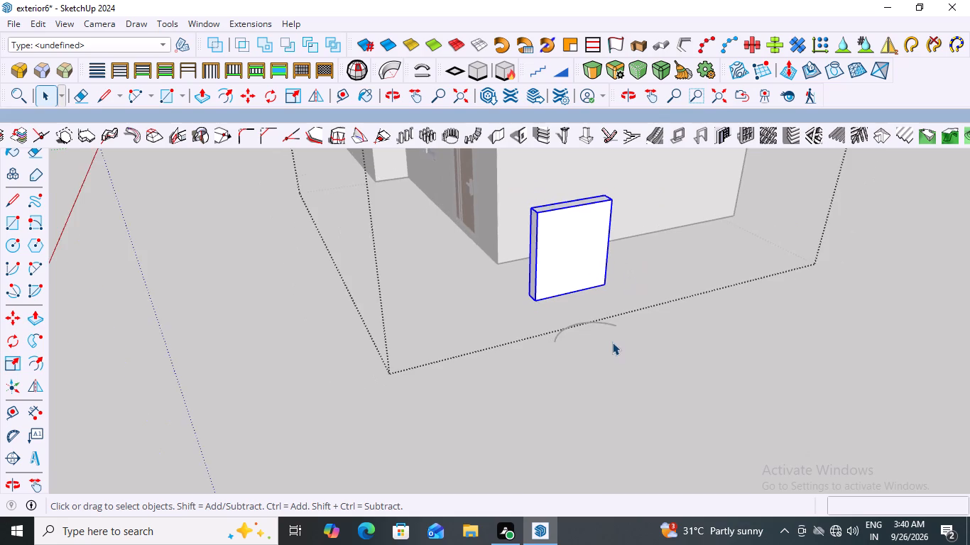
scroll(612, 342, up, 3)
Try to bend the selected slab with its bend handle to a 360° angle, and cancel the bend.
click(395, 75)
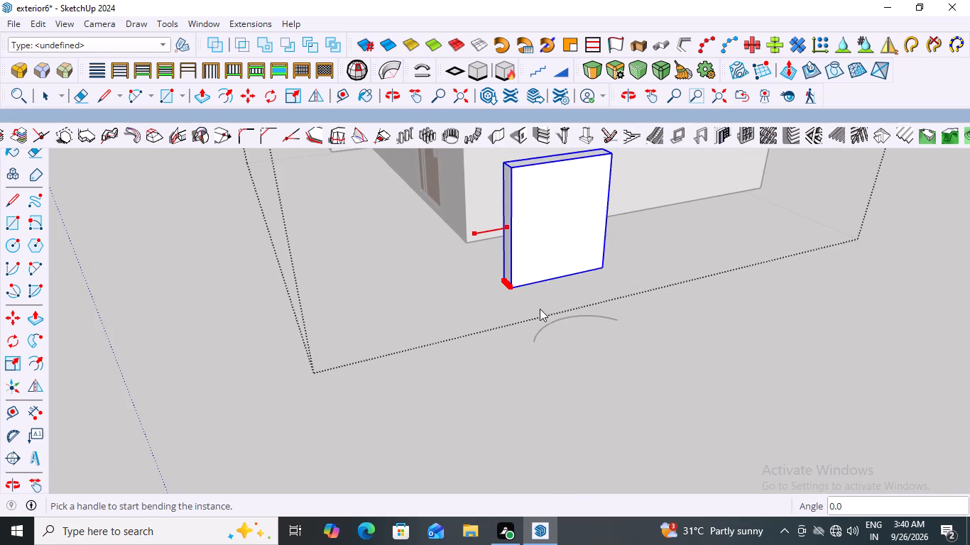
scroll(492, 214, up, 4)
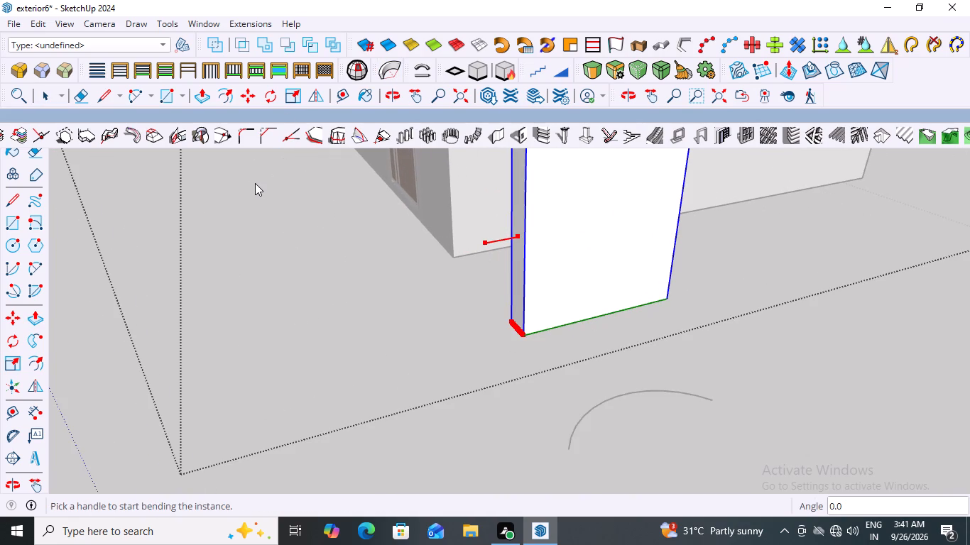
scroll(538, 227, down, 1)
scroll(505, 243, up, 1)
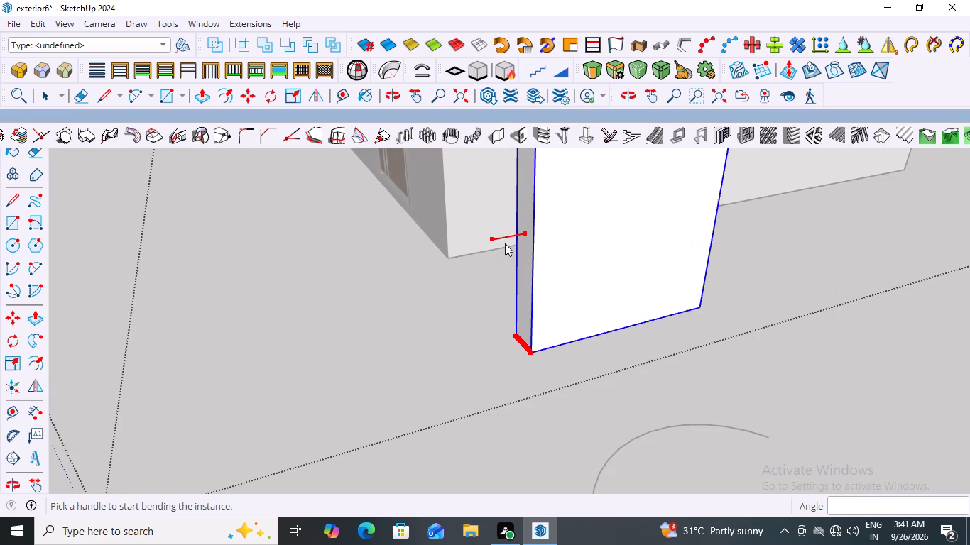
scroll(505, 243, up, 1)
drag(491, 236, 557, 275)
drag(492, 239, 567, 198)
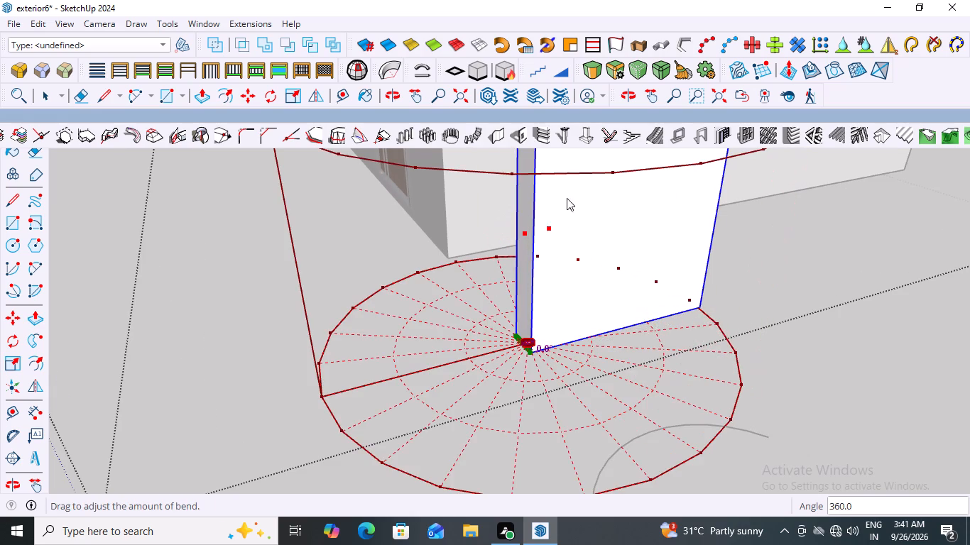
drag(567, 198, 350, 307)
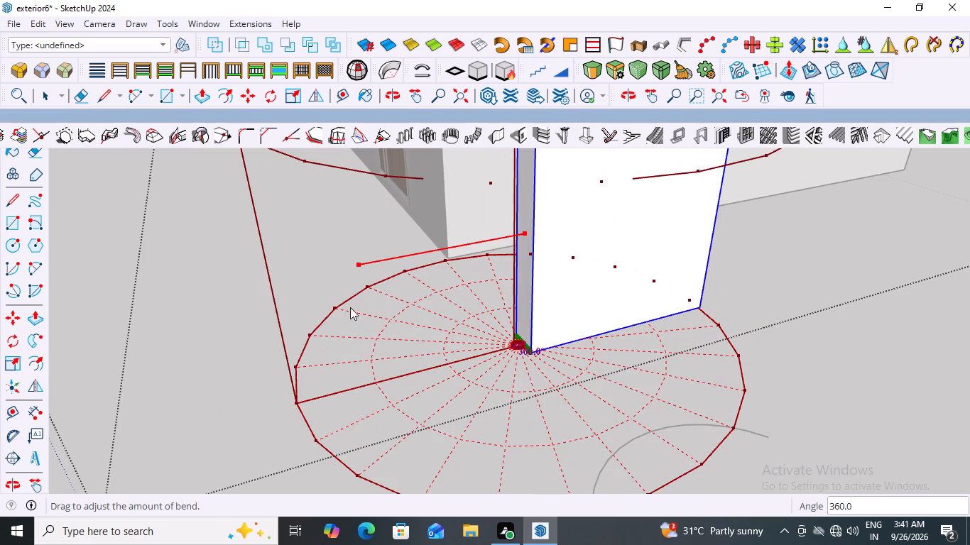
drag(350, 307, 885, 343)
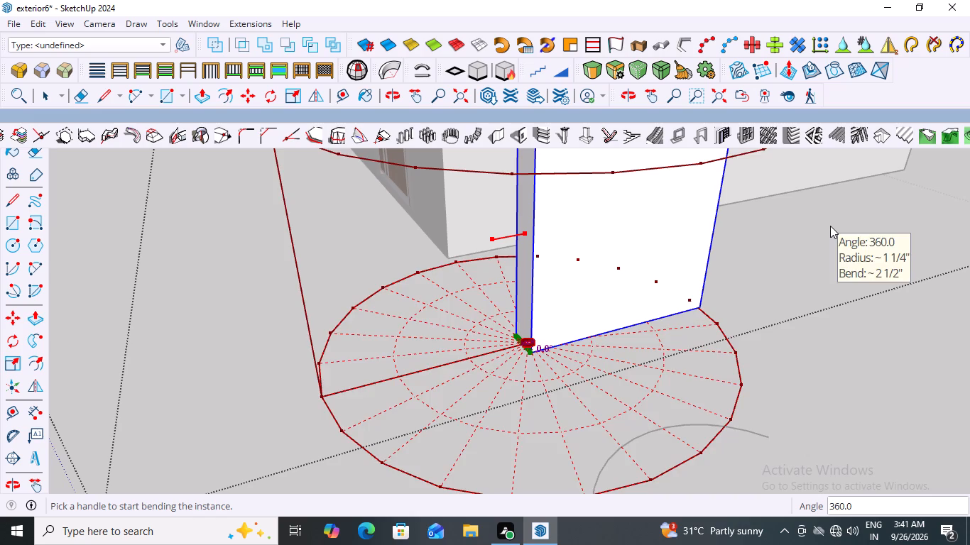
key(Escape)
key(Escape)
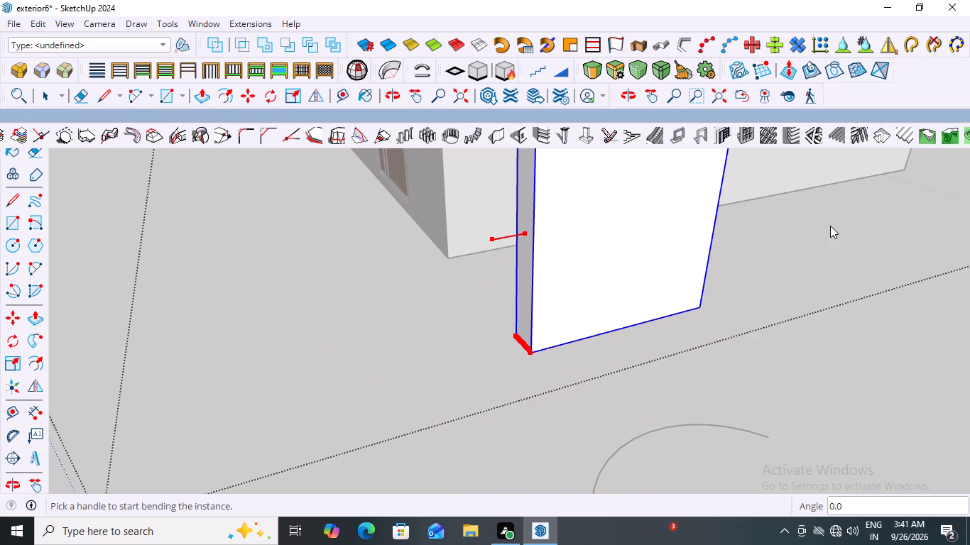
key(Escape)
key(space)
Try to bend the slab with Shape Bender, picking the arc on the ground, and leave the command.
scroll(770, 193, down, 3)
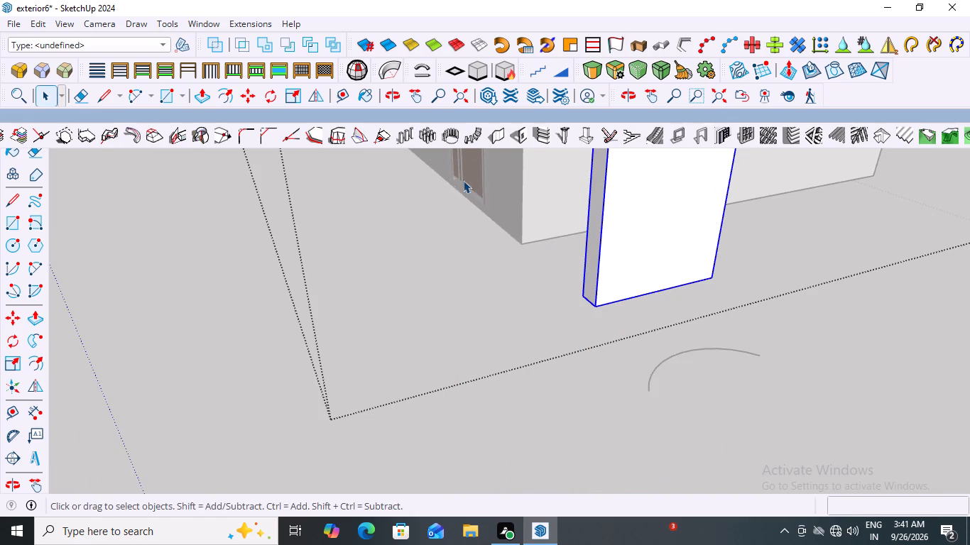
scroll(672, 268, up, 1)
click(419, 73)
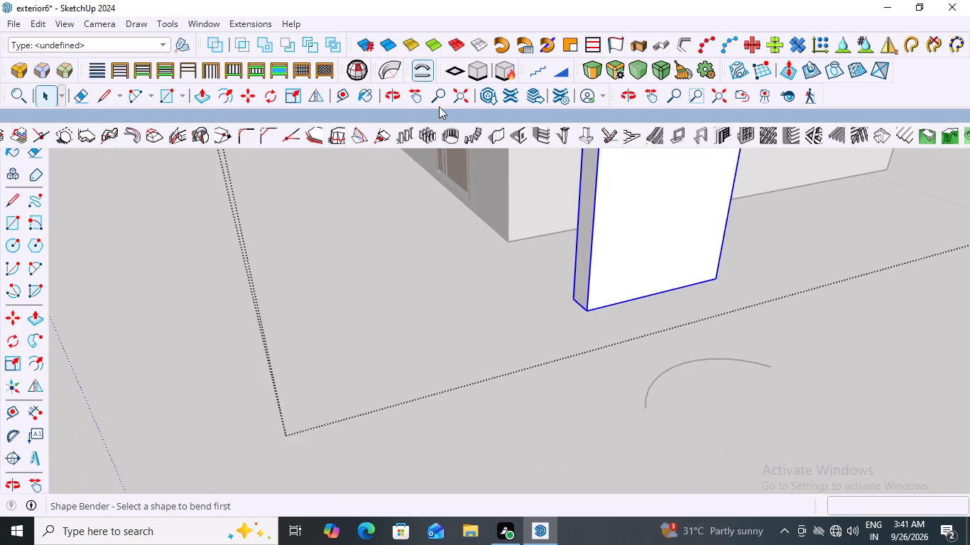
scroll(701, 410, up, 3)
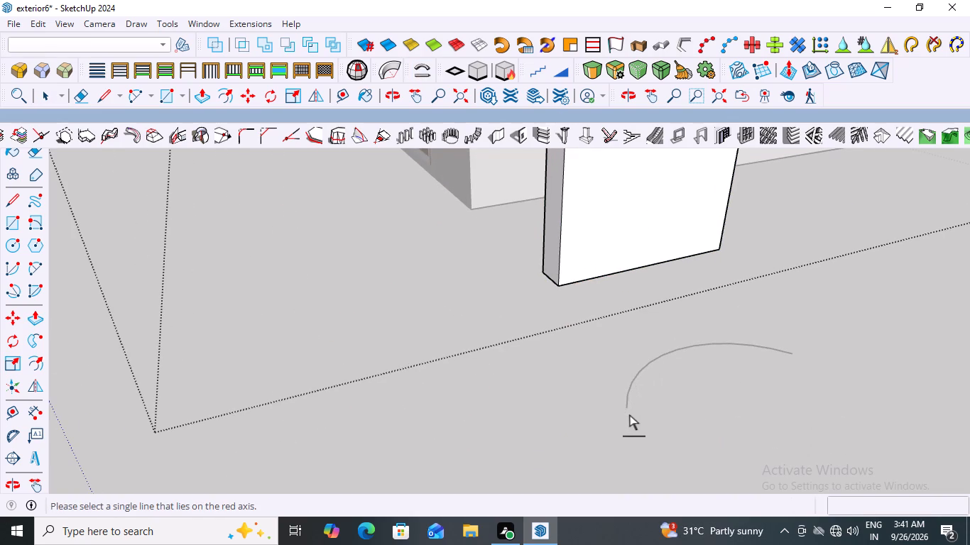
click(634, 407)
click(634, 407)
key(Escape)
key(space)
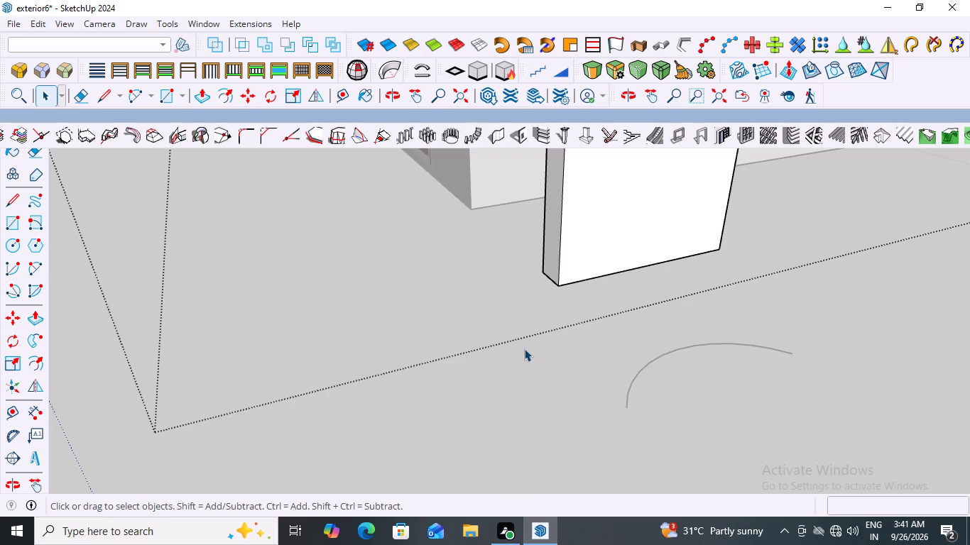
Trace the ground arc in front of the slab with a two-point arc inside the open group, end to end, with about 10" bulge.
key(a)
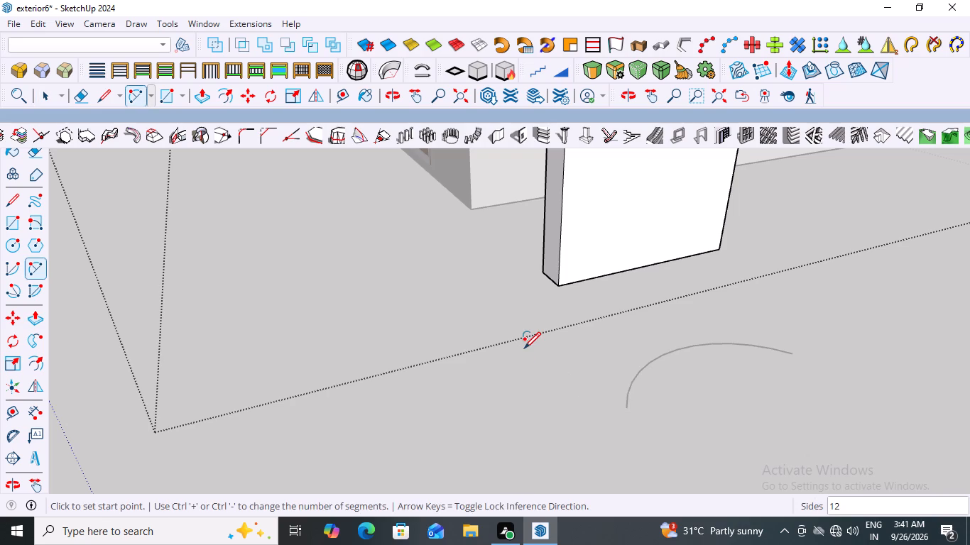
scroll(746, 491, up, 2)
scroll(651, 404, up, 2)
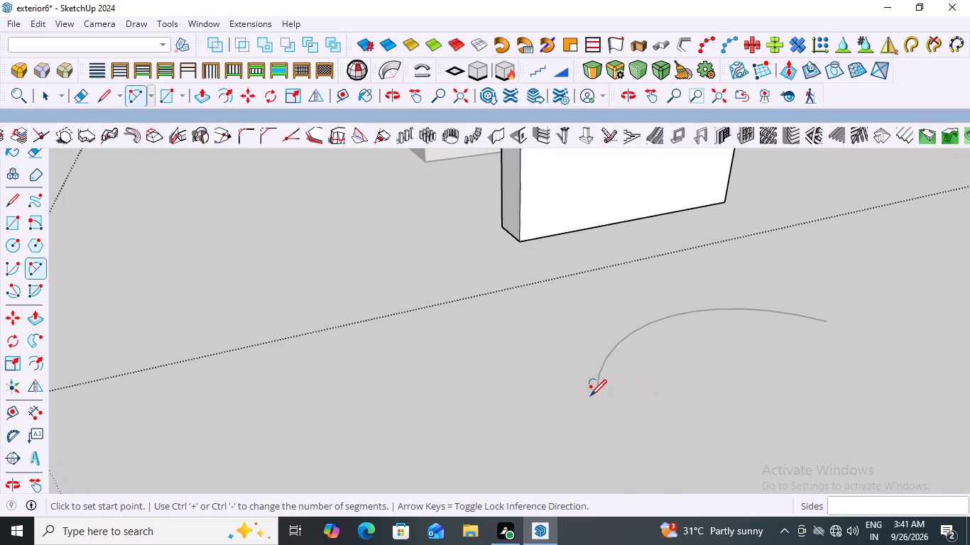
click(599, 391)
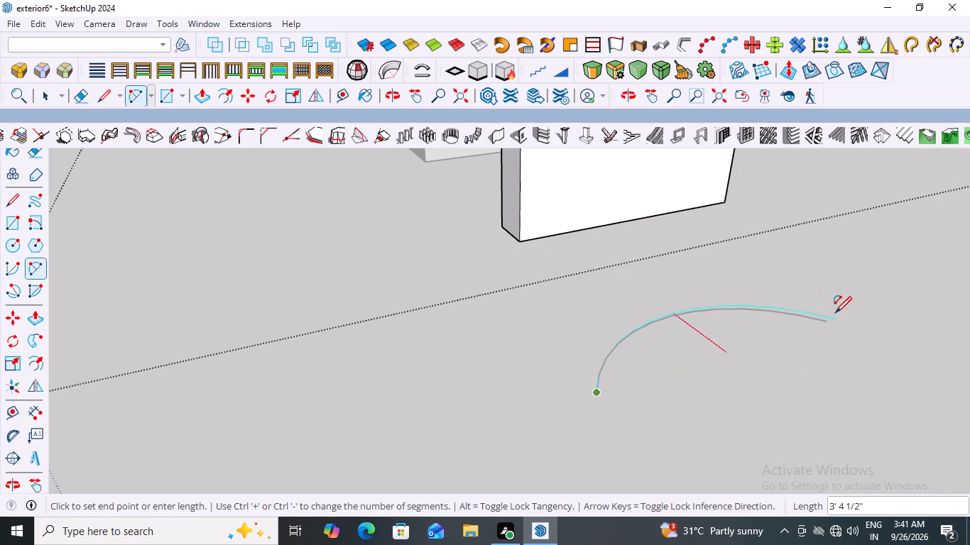
click(824, 320)
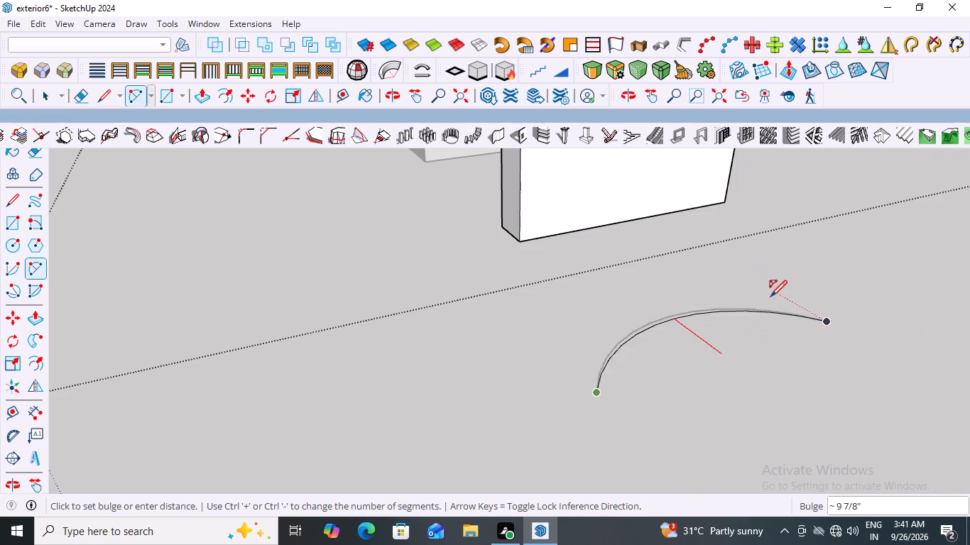
click(770, 294)
scroll(586, 309, down, 5)
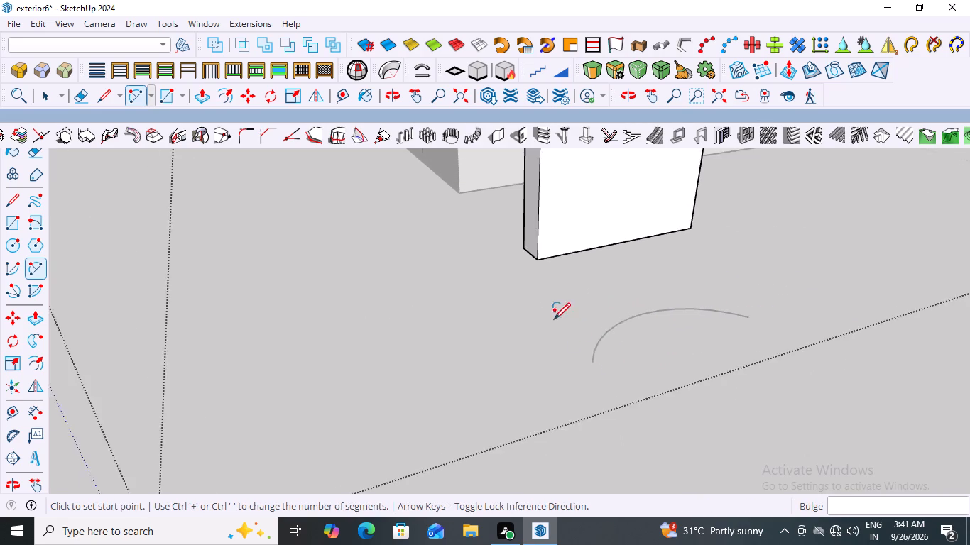
scroll(554, 319, down, 6)
key(space)
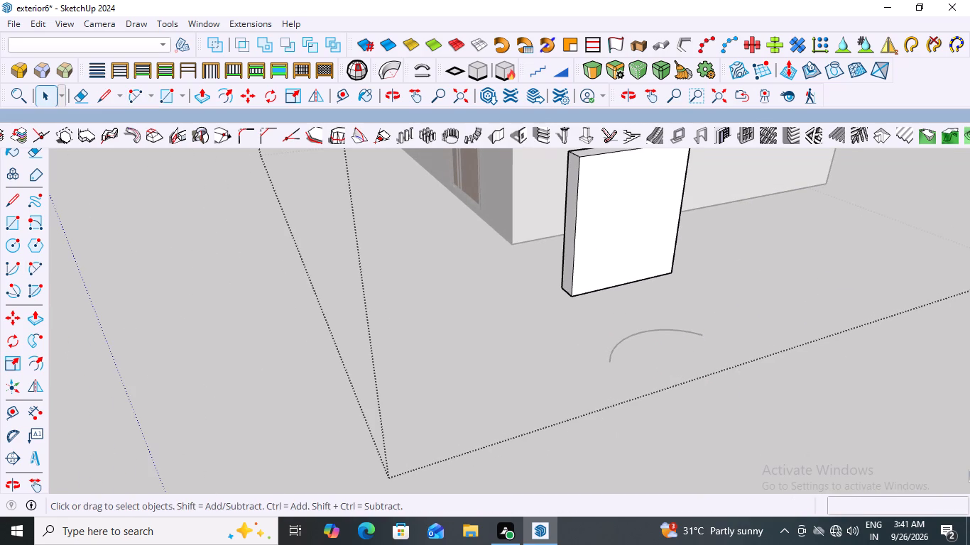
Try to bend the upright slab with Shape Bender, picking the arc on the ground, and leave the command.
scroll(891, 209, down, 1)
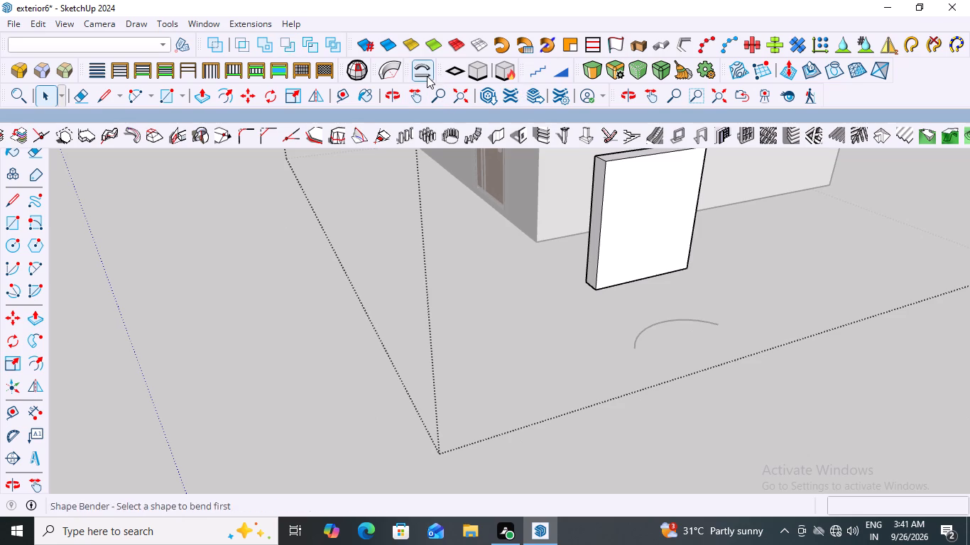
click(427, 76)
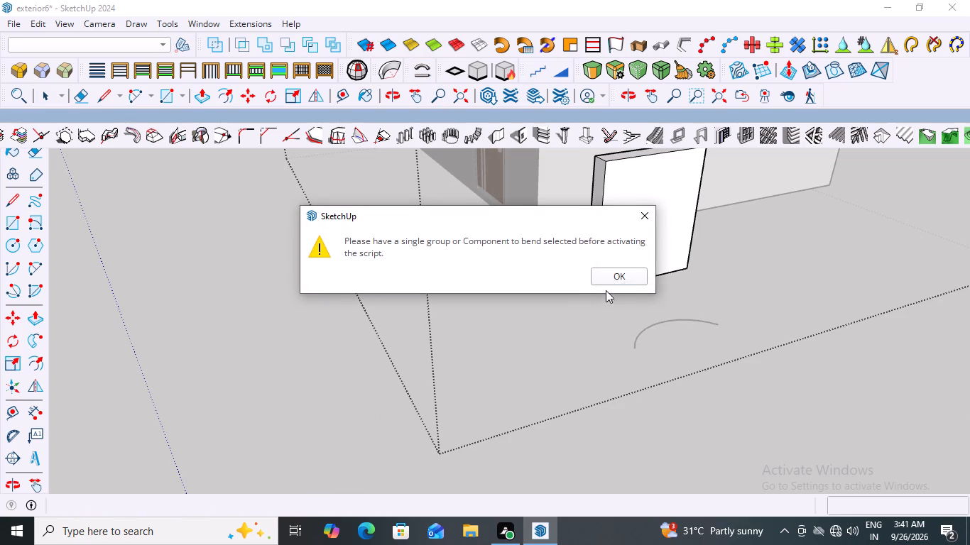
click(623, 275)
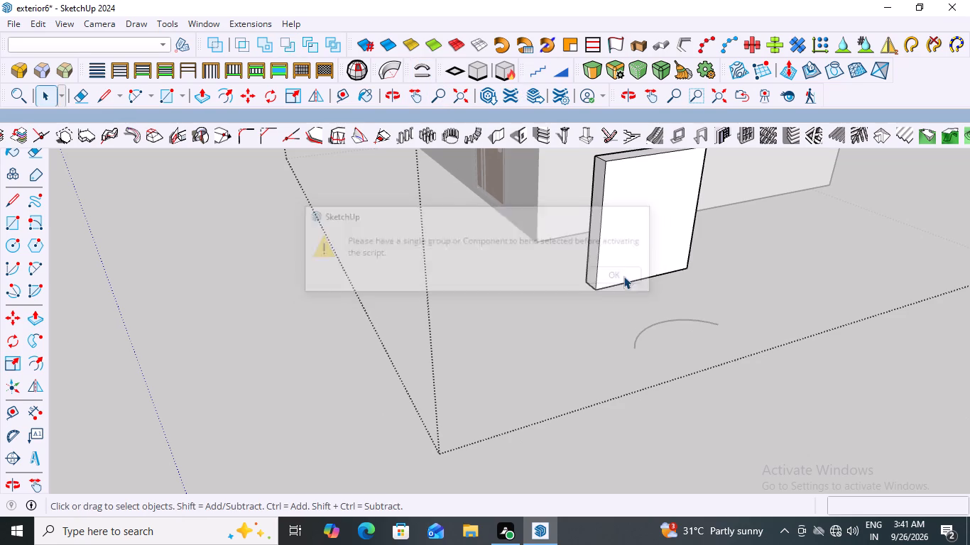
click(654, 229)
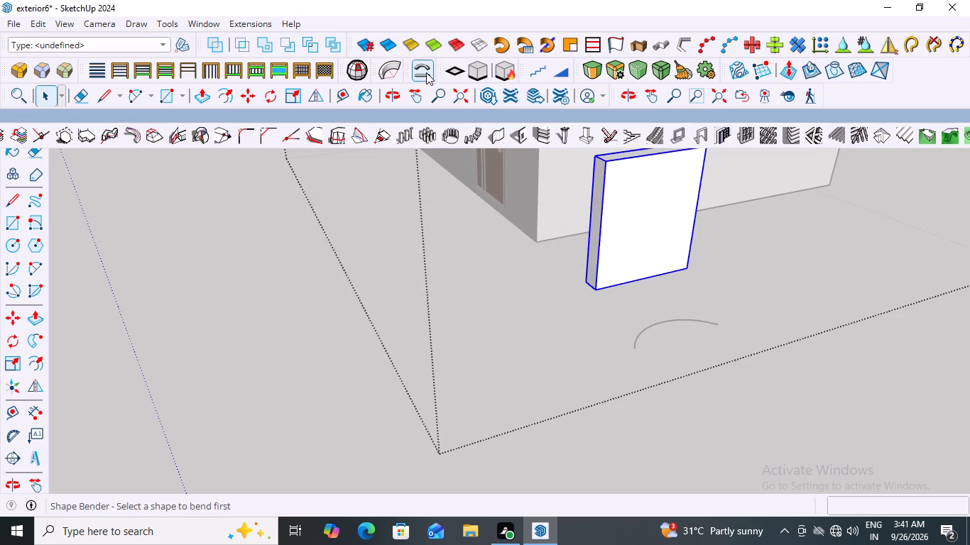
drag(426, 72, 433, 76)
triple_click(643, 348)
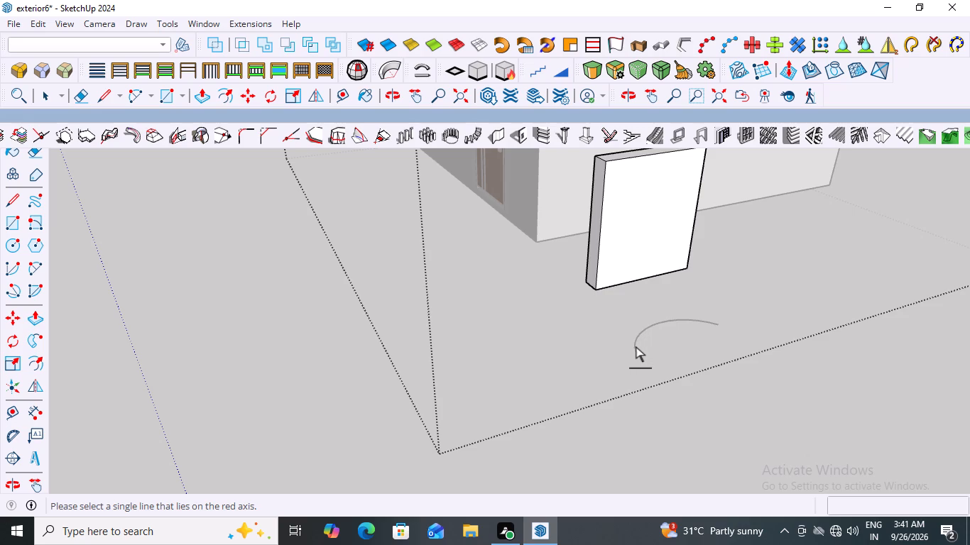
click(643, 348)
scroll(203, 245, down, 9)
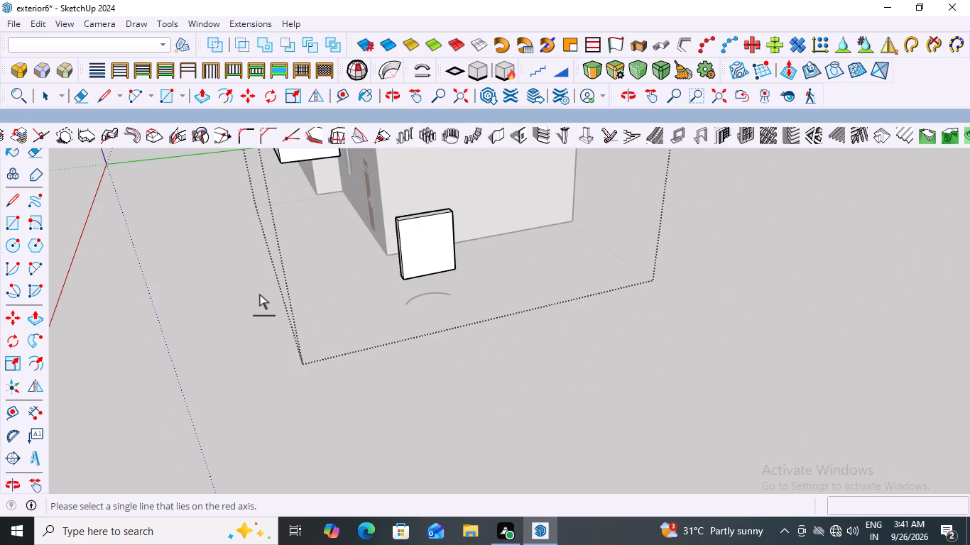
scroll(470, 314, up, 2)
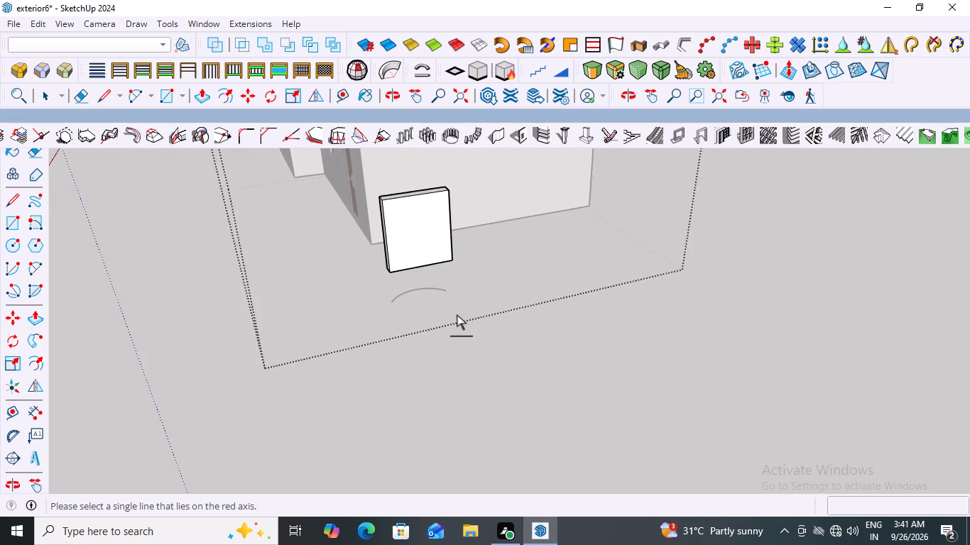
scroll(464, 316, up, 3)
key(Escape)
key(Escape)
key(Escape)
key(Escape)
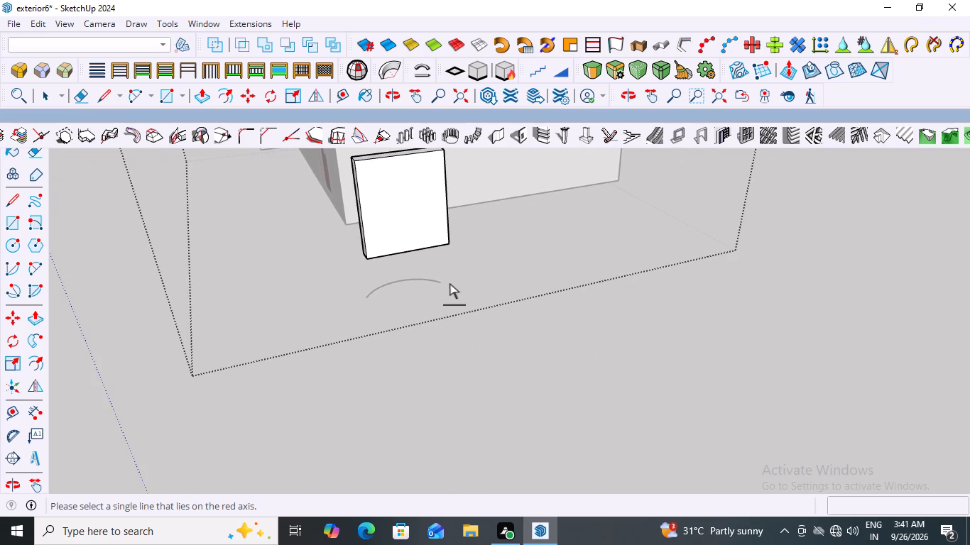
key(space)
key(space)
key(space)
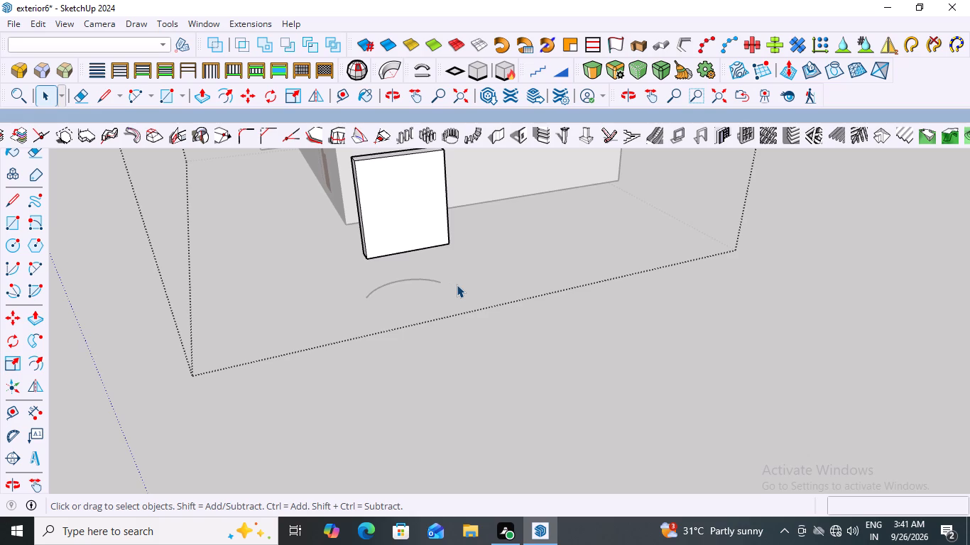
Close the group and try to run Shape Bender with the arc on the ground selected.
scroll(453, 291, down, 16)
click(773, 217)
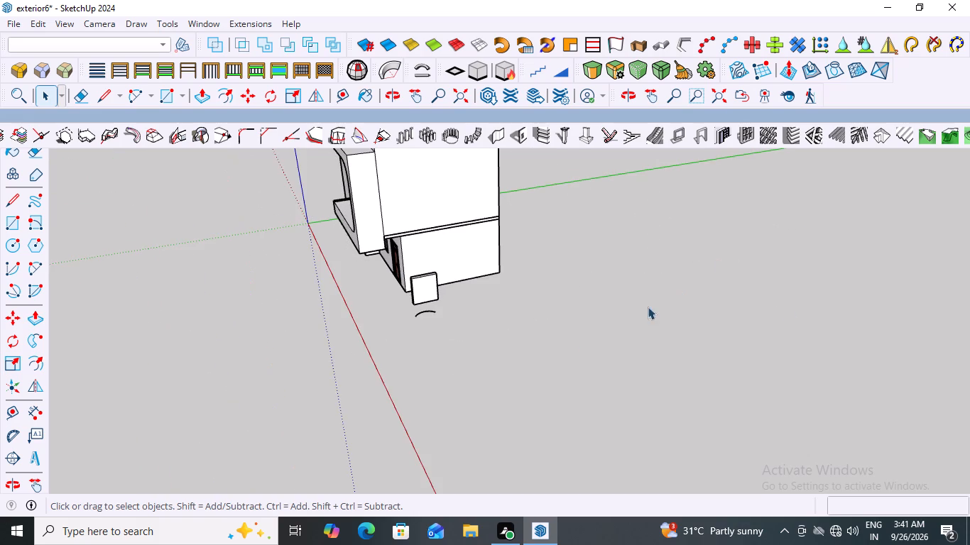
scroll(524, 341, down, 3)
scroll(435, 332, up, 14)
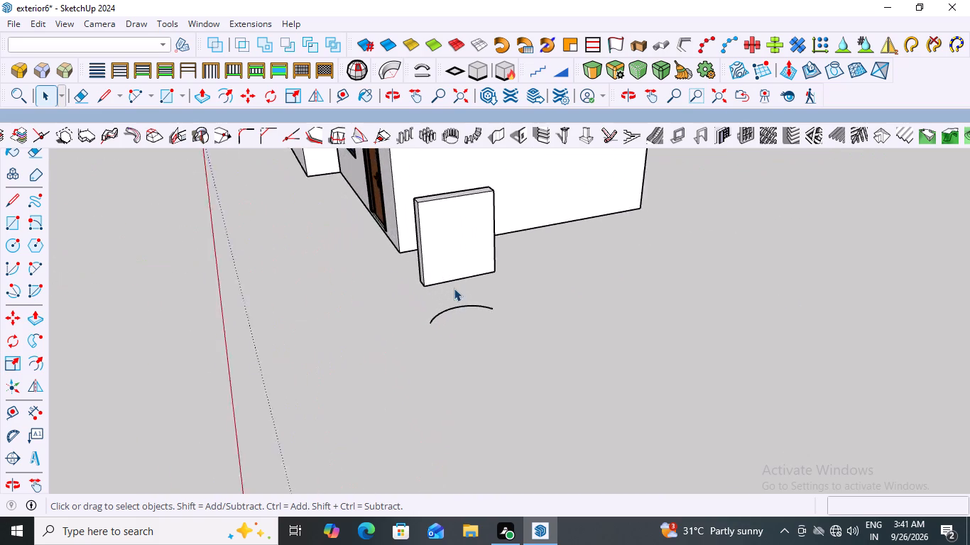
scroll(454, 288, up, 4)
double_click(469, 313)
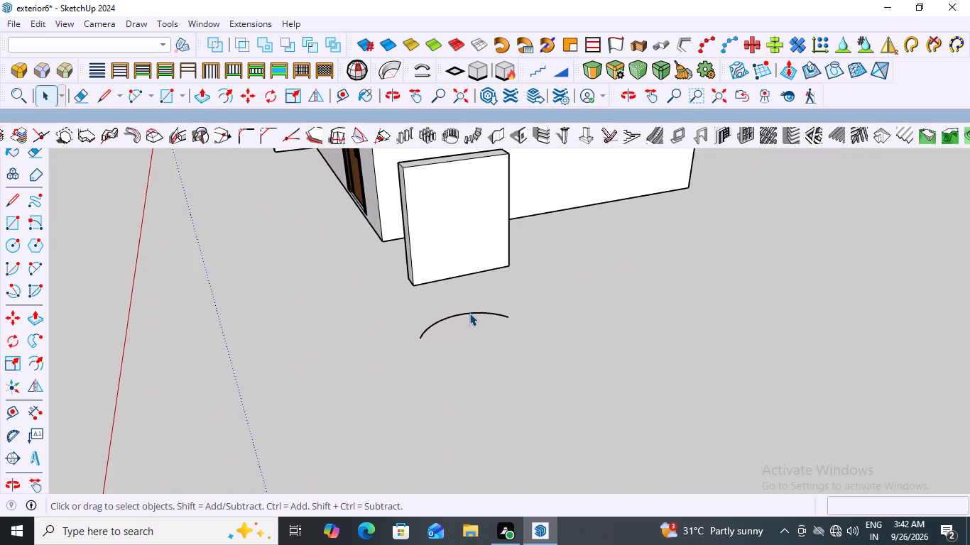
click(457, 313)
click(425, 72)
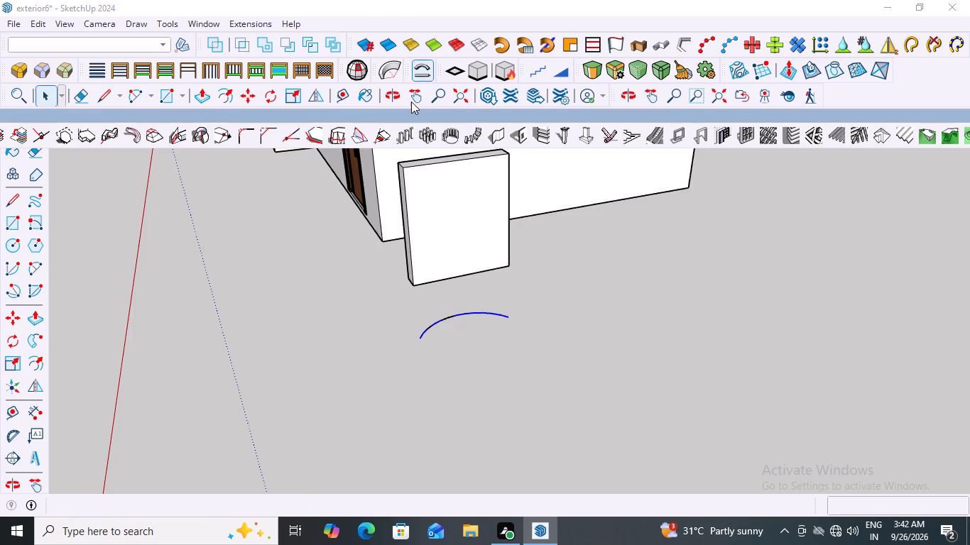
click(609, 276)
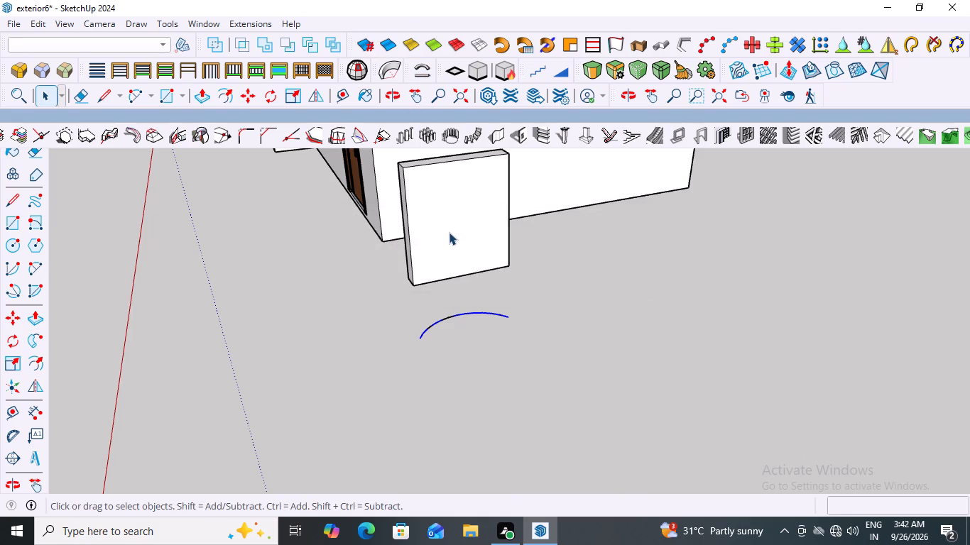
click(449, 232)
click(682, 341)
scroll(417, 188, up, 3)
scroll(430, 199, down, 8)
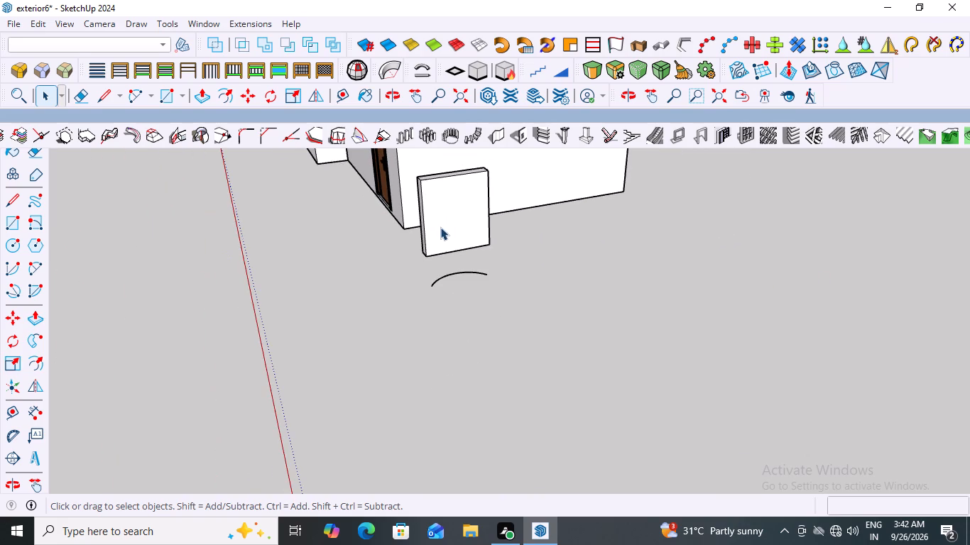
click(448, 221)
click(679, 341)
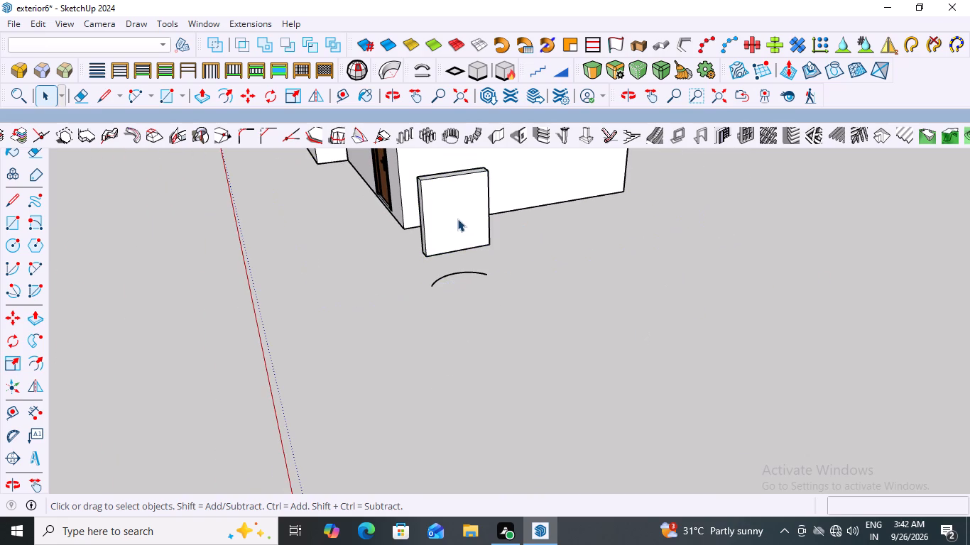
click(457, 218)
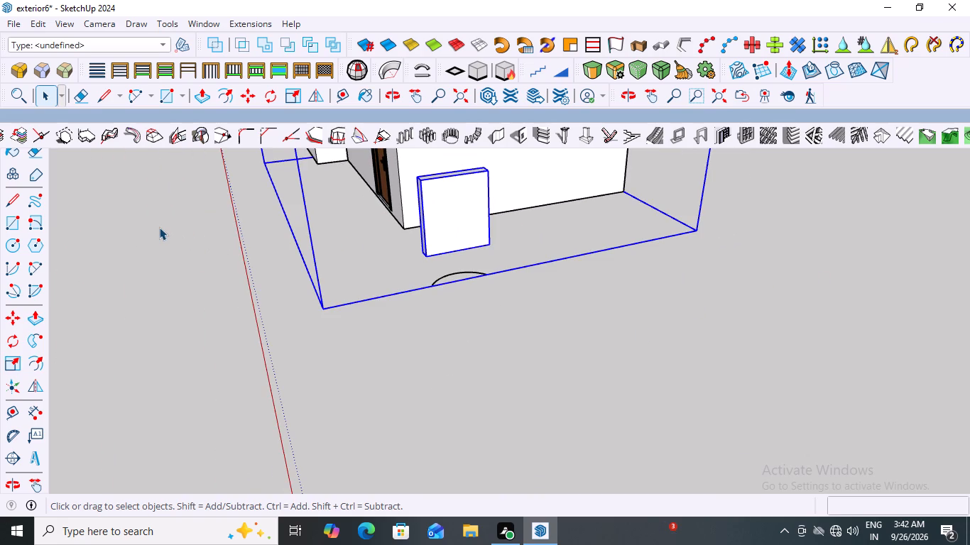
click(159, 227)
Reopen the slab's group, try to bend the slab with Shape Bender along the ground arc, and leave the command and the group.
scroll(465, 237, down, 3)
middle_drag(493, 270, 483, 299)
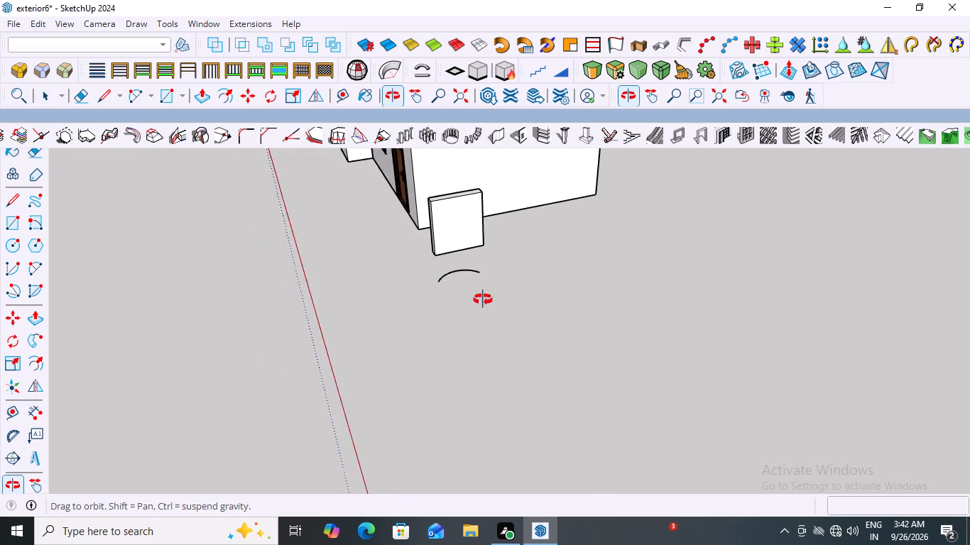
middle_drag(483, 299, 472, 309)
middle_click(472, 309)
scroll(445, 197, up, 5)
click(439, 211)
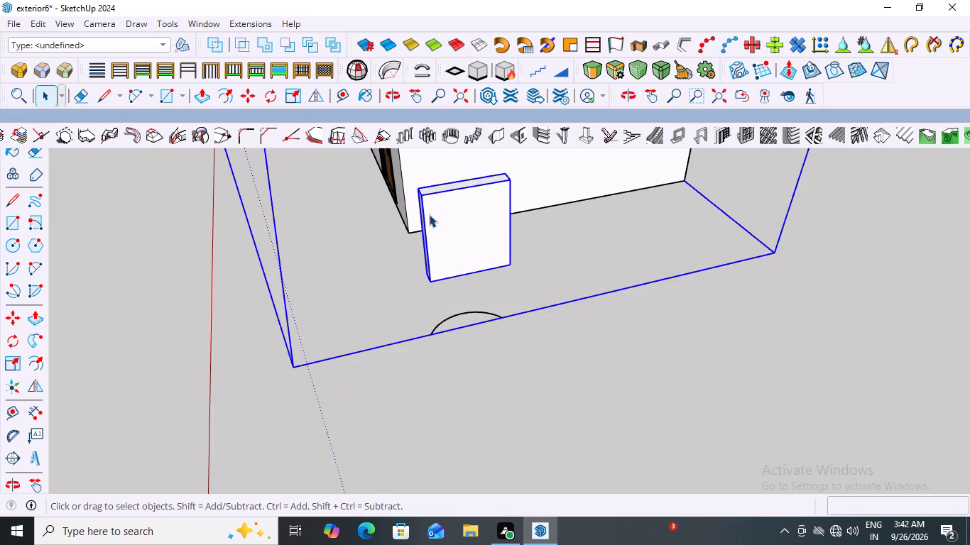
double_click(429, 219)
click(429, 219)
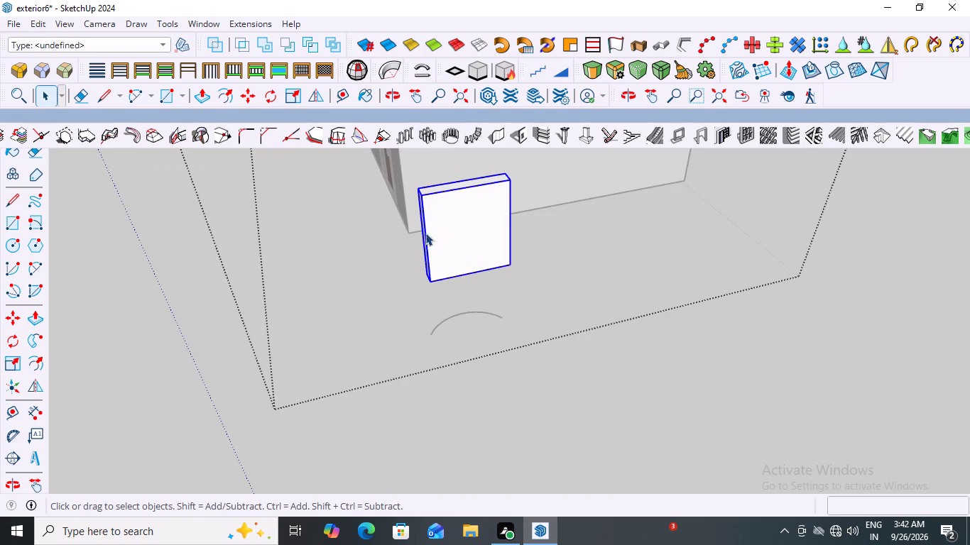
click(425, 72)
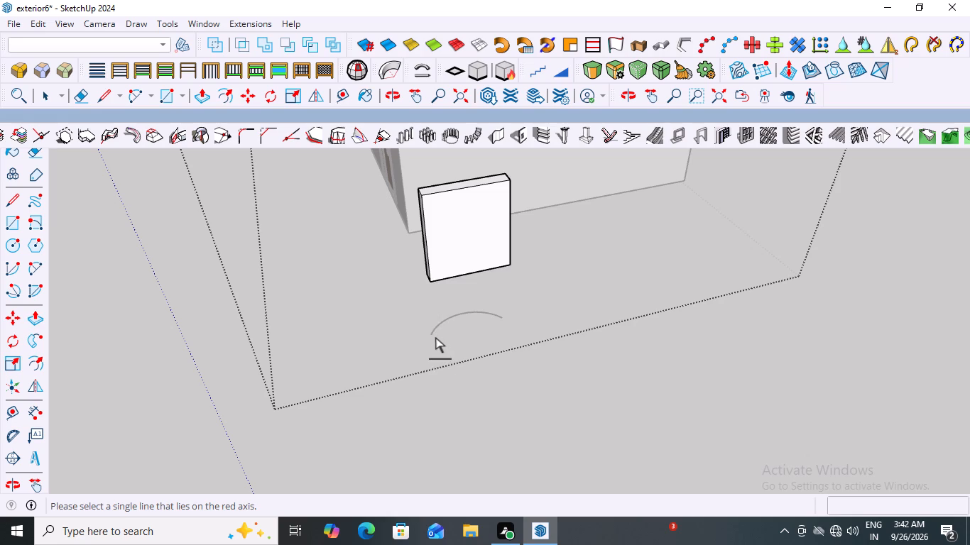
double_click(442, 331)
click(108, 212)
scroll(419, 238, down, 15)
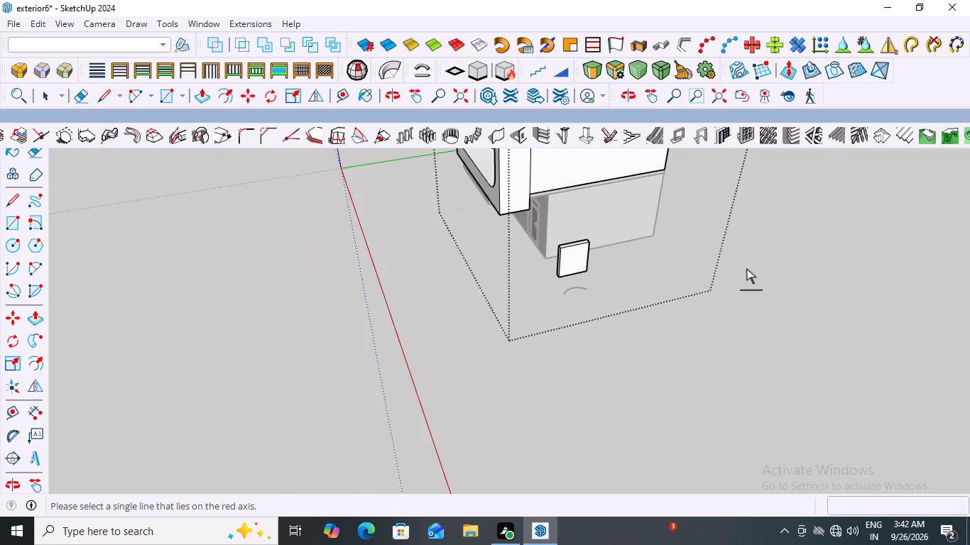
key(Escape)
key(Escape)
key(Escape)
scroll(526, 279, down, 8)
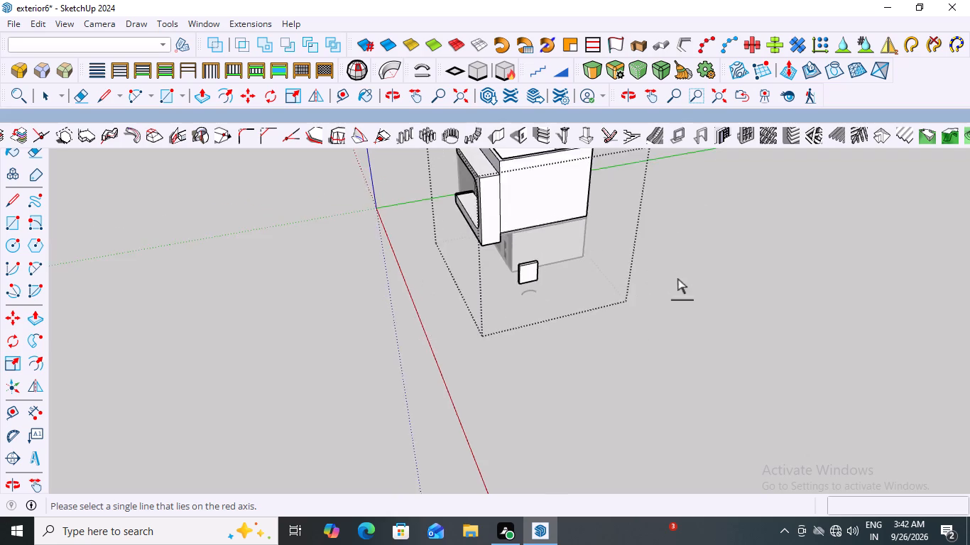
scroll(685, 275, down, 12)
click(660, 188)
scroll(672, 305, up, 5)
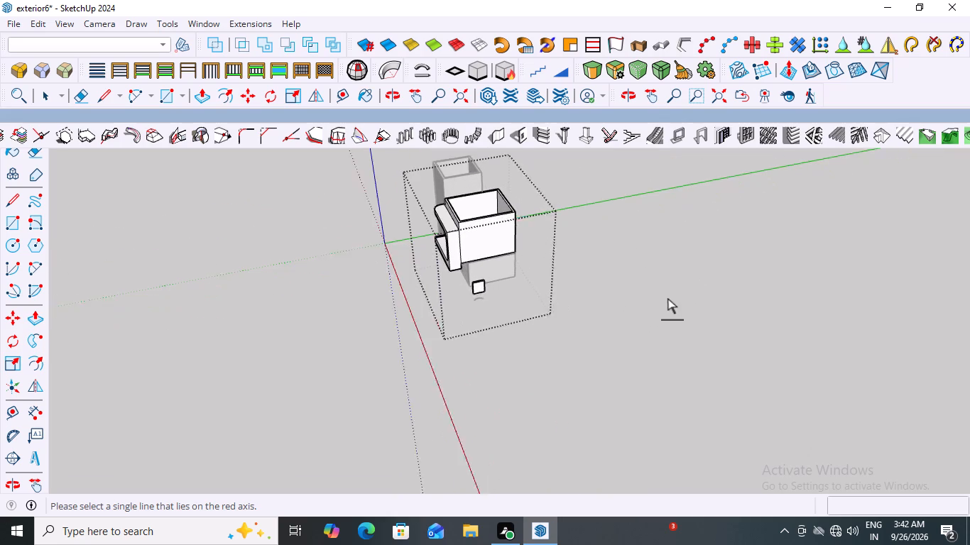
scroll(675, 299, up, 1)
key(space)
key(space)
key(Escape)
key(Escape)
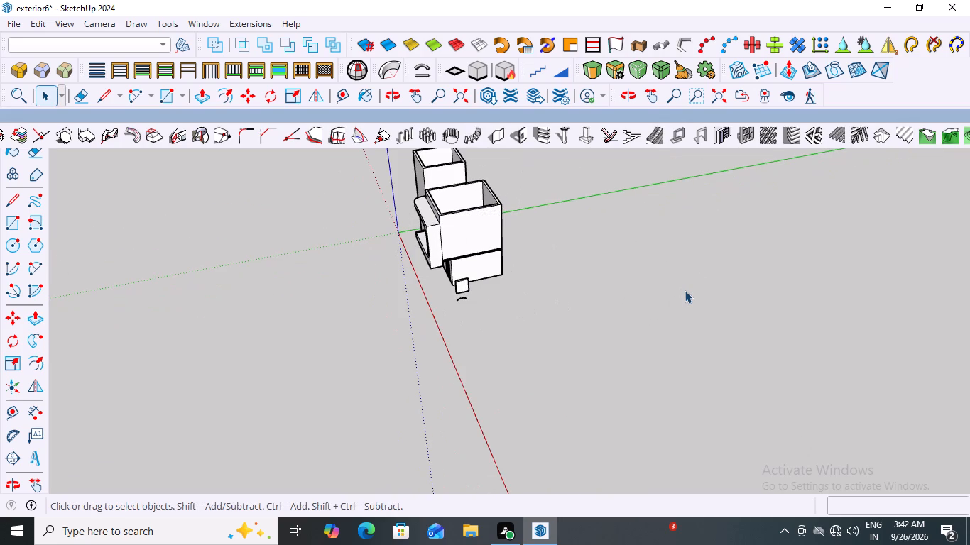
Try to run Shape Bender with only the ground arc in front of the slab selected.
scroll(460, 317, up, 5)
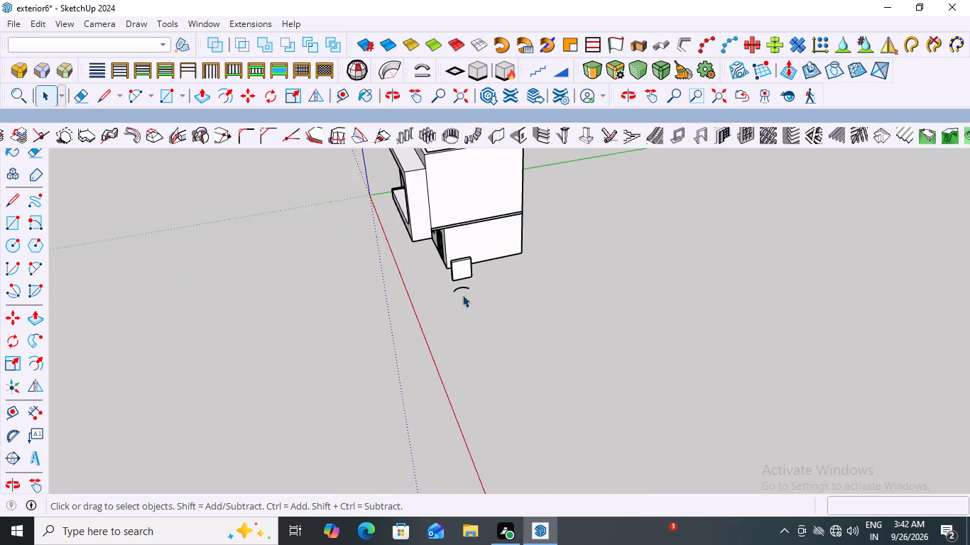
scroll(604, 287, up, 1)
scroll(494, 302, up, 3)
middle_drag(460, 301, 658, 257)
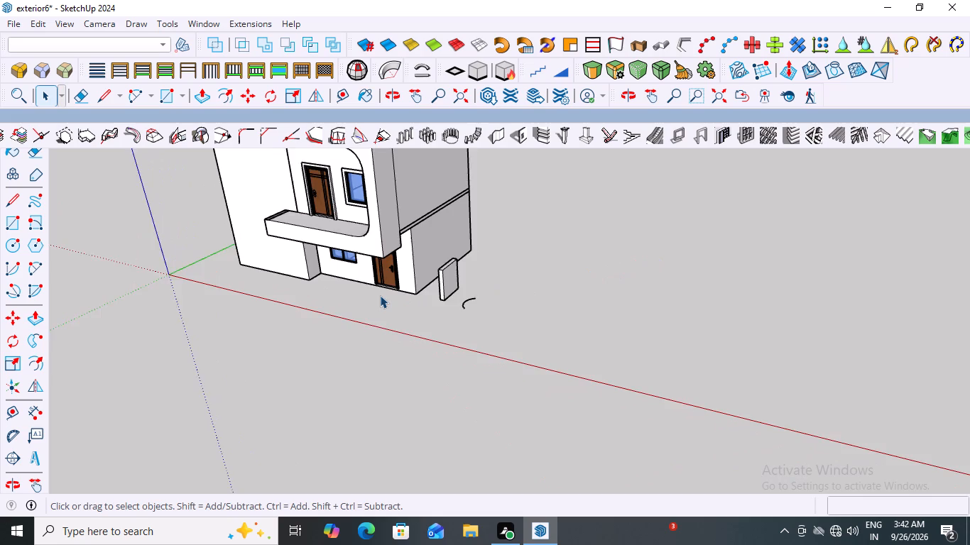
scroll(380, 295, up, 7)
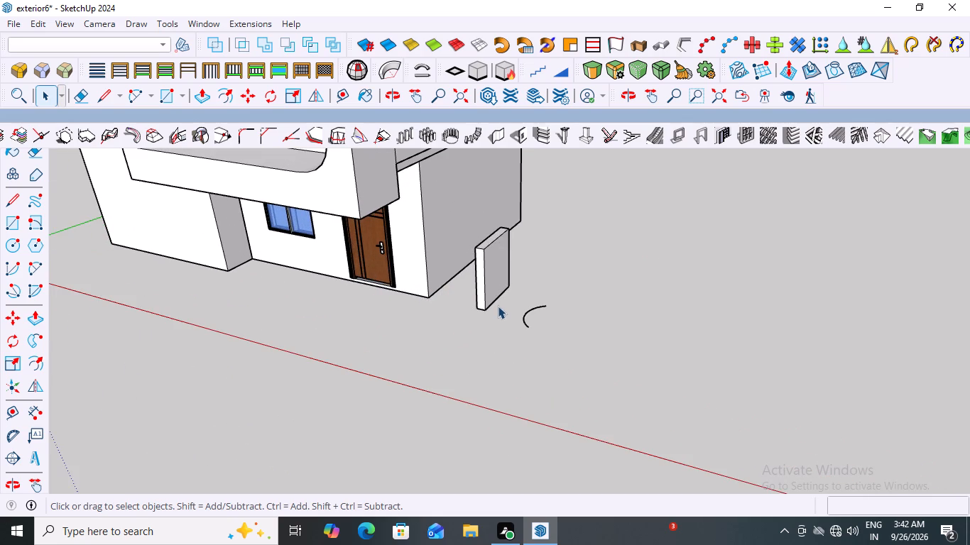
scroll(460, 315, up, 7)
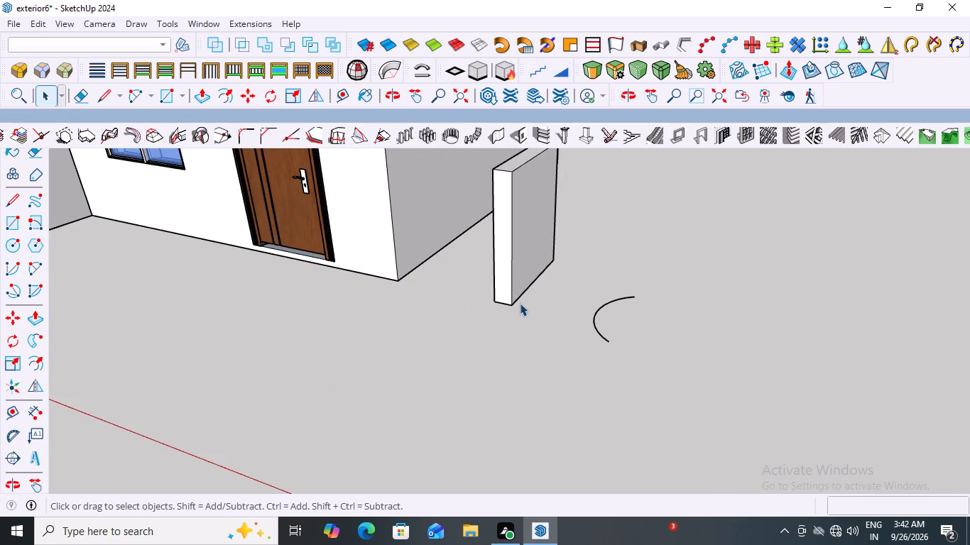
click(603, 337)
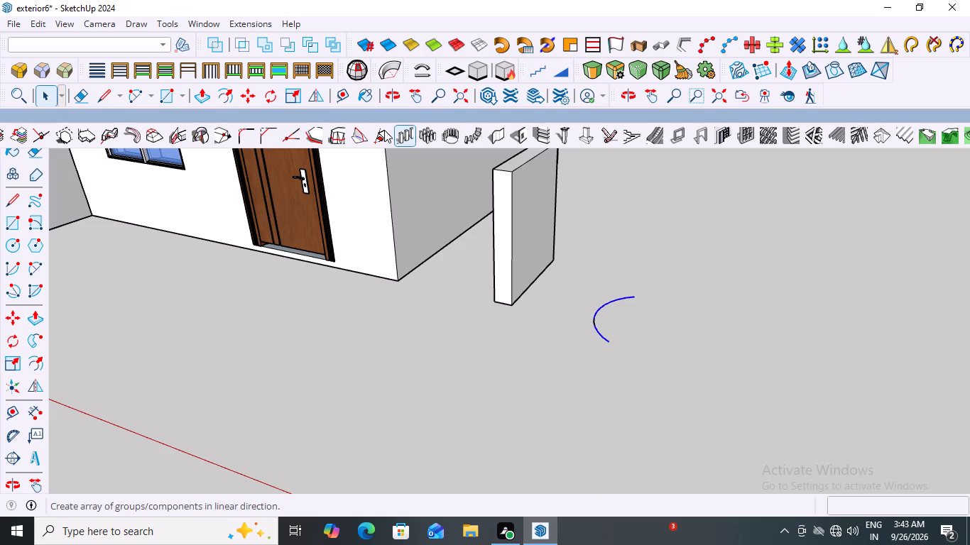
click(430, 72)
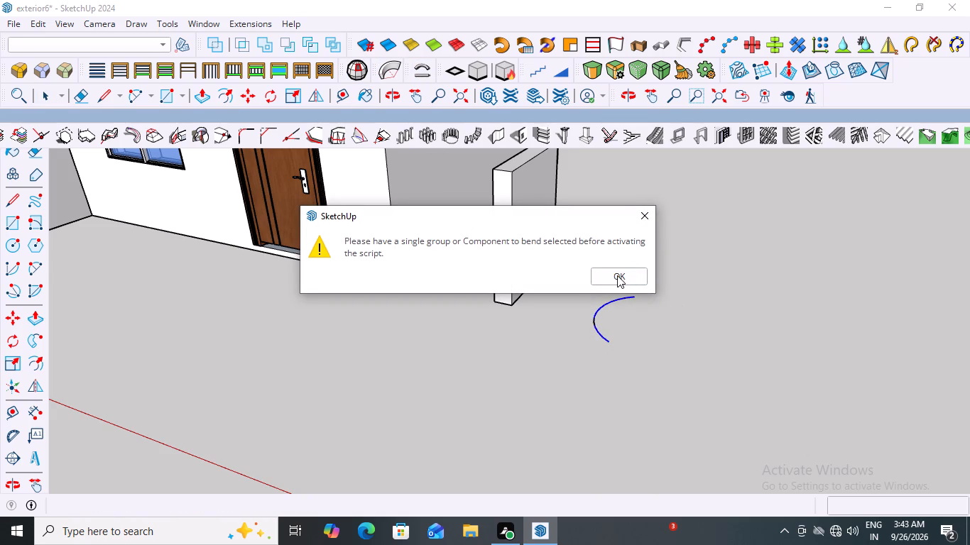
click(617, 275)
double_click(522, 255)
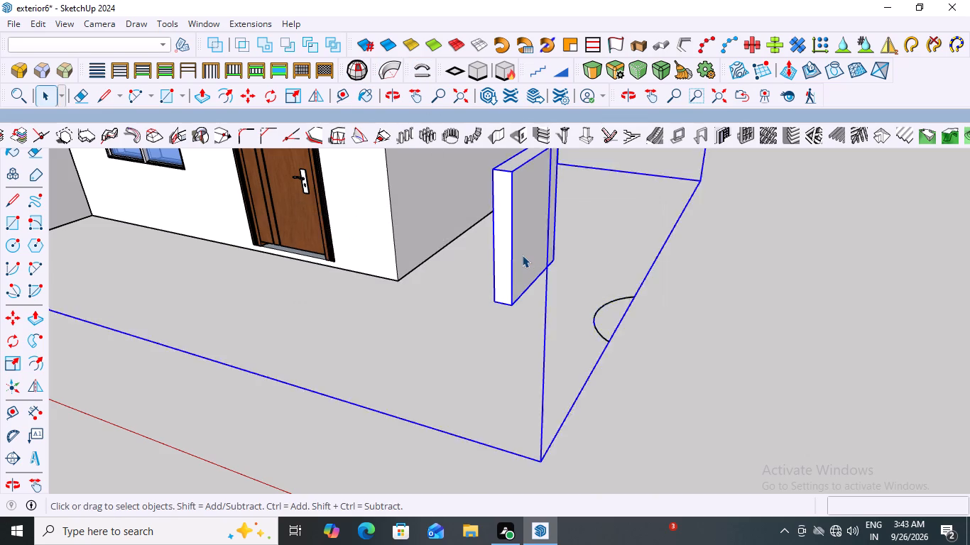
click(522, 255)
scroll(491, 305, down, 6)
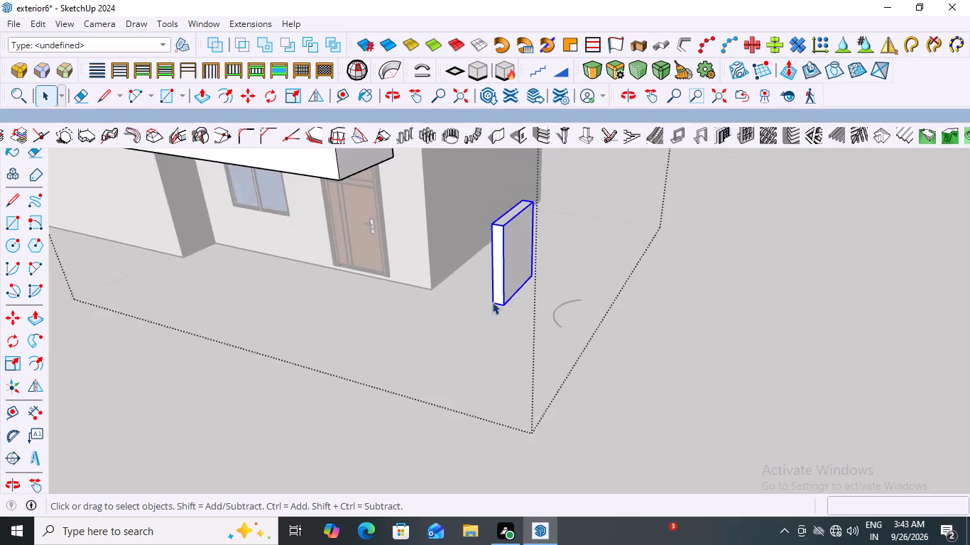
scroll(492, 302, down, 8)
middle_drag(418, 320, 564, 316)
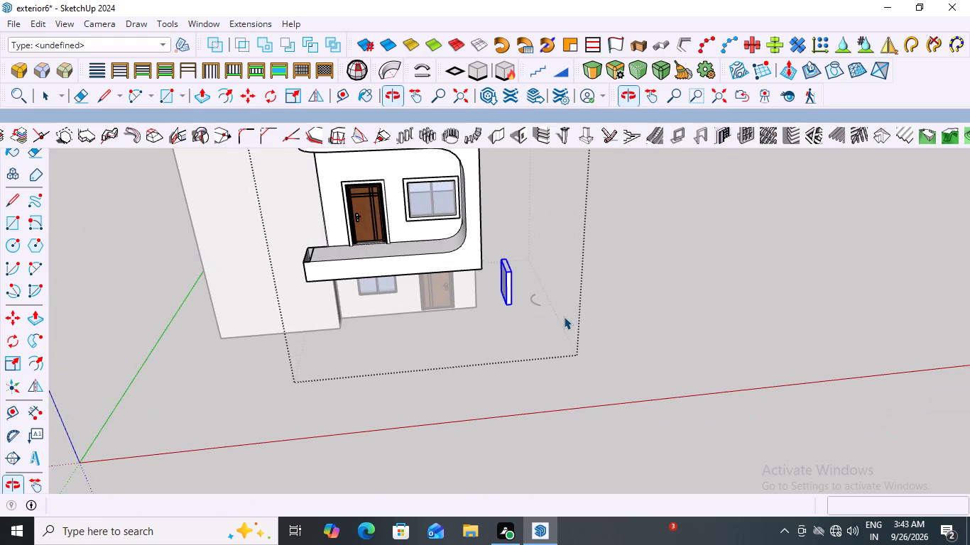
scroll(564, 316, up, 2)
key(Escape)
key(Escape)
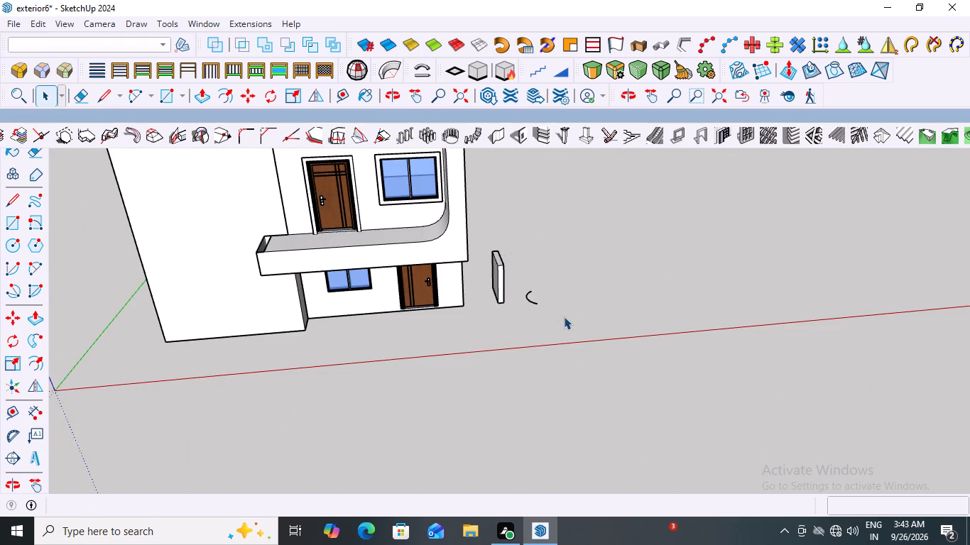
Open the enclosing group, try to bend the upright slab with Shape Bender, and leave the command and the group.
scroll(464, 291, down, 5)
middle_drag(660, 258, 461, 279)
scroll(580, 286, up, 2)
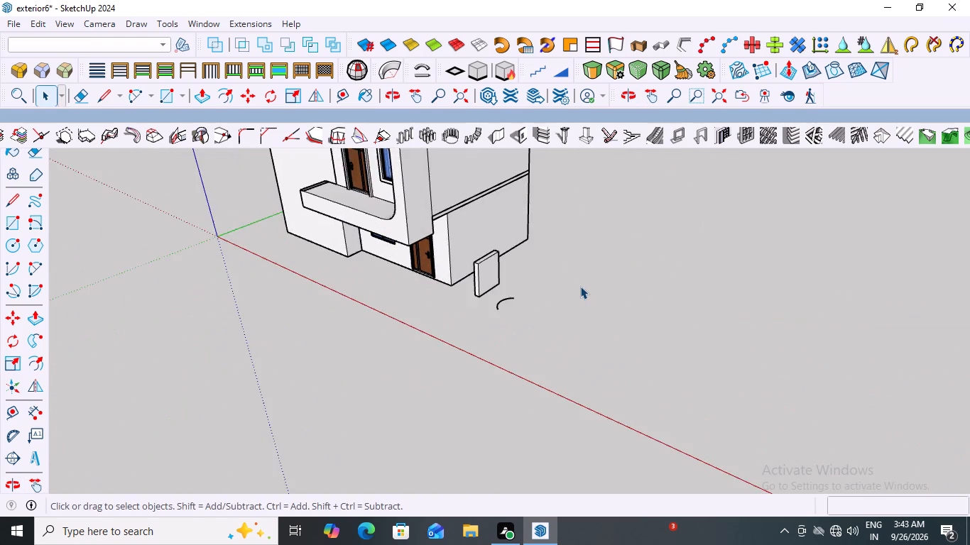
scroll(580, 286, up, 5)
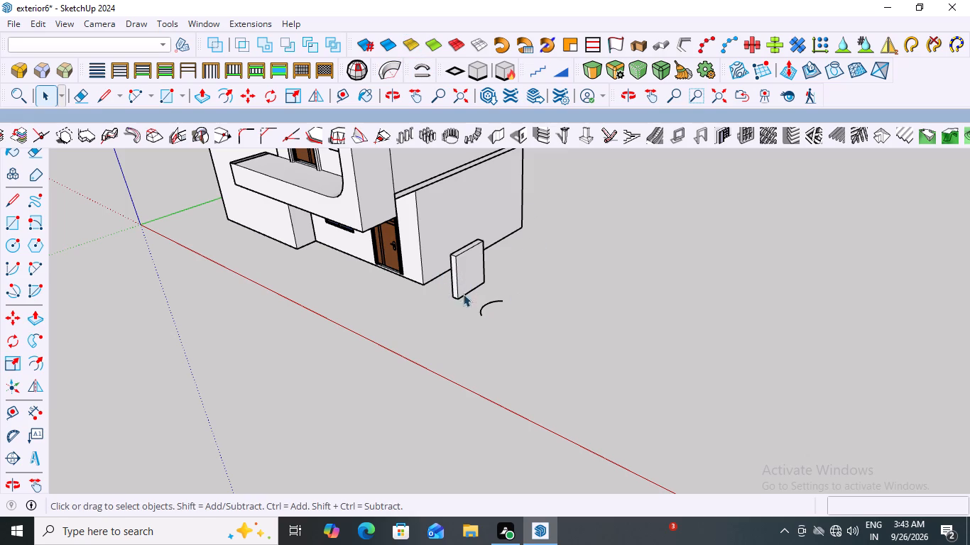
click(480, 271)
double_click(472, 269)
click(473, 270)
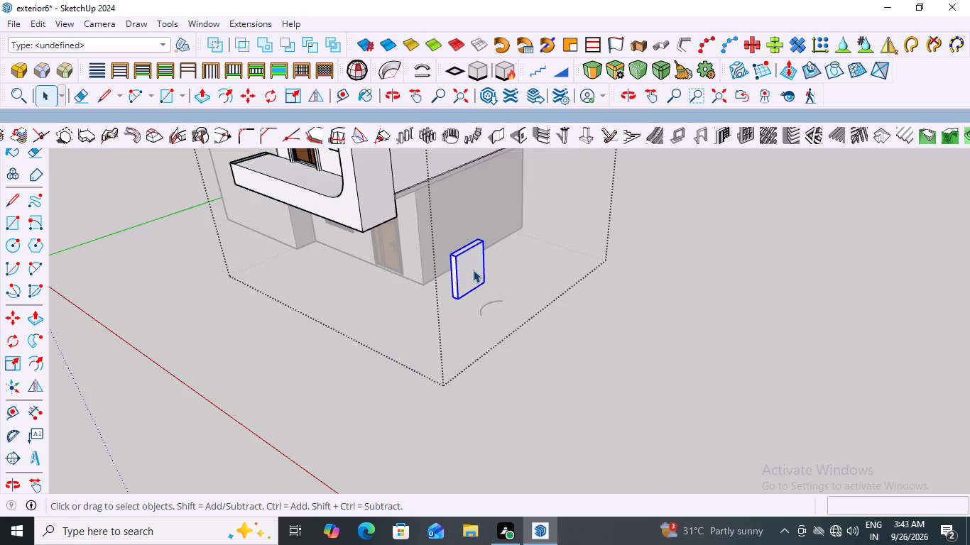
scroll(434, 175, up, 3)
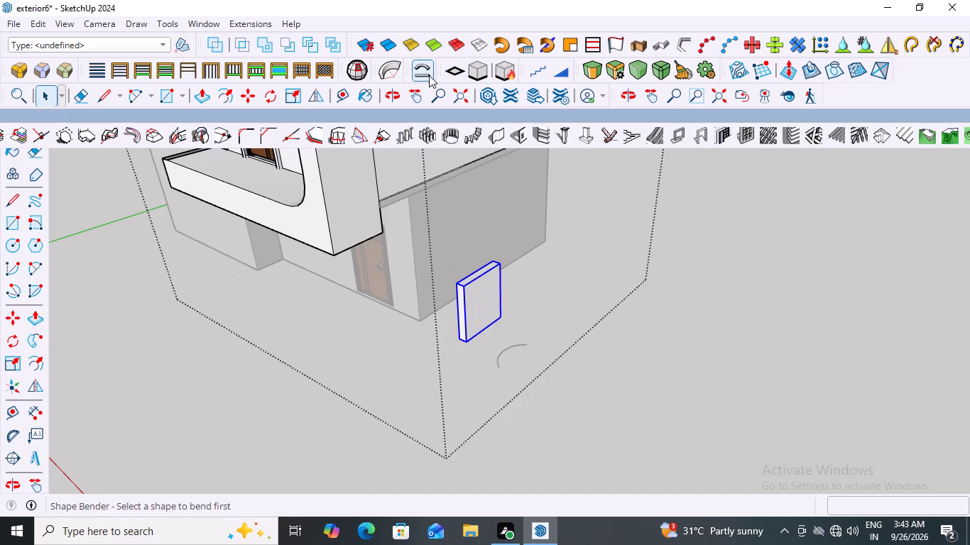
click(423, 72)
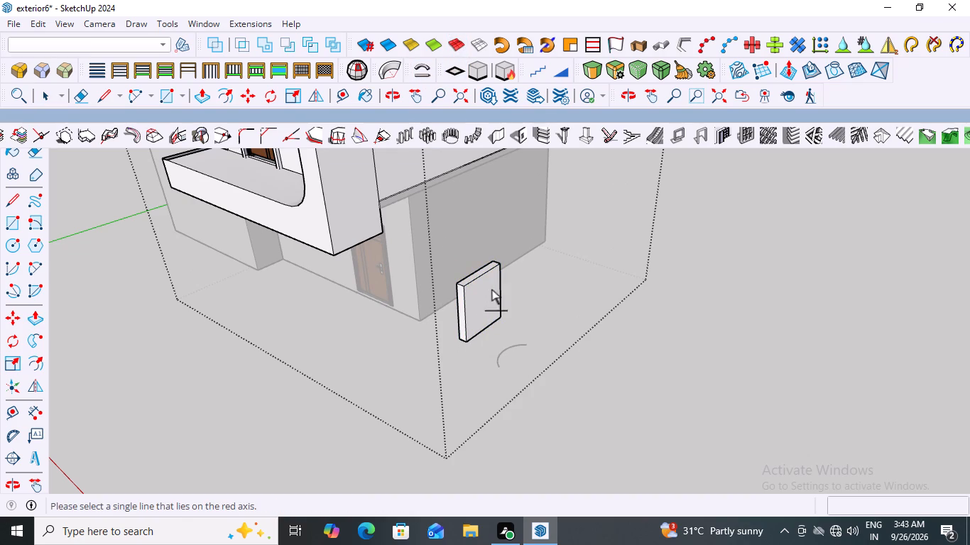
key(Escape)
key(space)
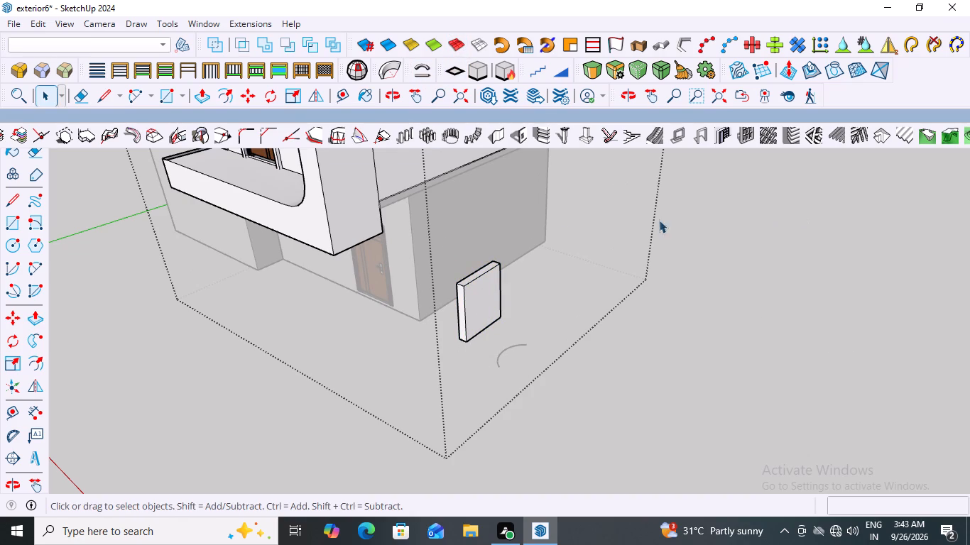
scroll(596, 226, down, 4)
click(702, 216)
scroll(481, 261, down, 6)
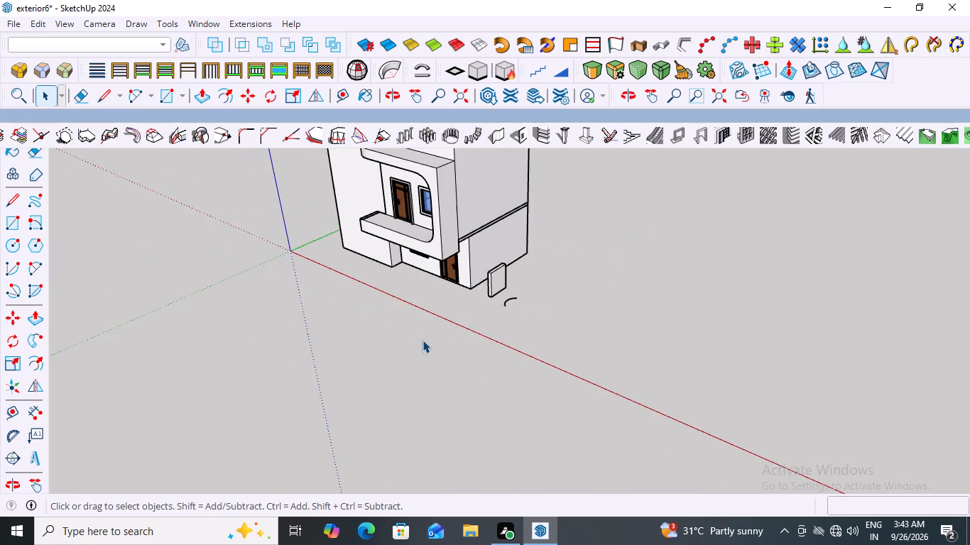
Open the slab's own group and trace a 4' 7 9/16" by 4' 7/16" rectangle over its large outer face, corner to corner.
middle_drag(427, 341, 667, 306)
middle_drag(554, 290, 415, 322)
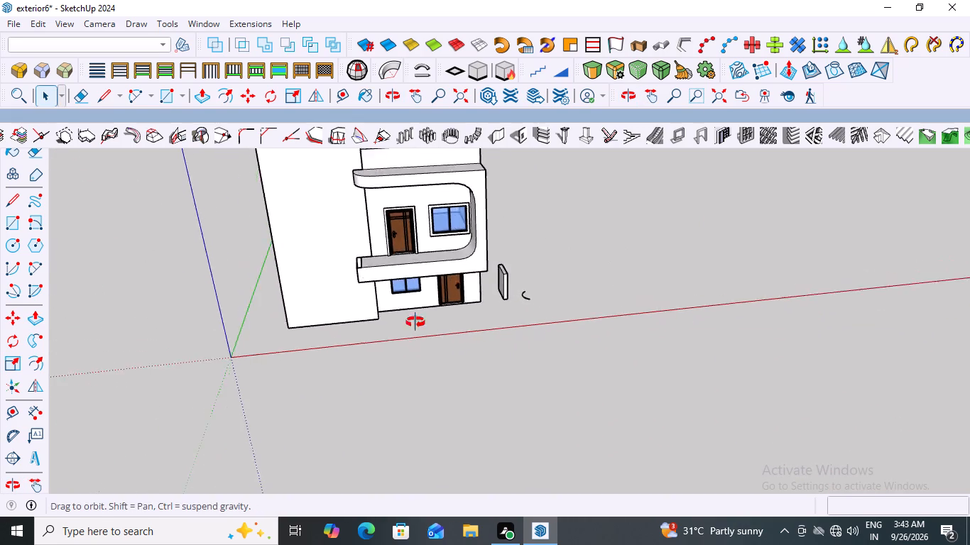
middle_drag(415, 322, 341, 314)
scroll(530, 276, up, 9)
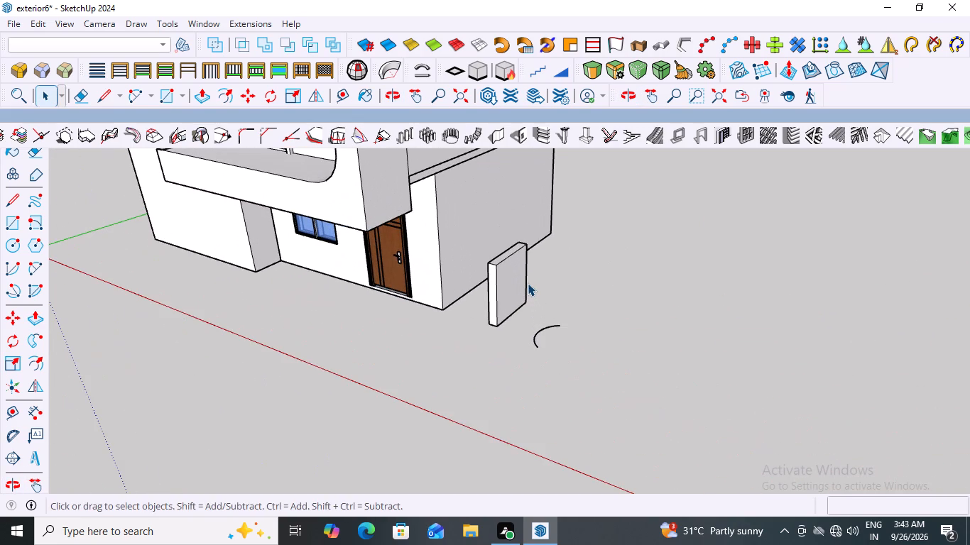
double_click(511, 285)
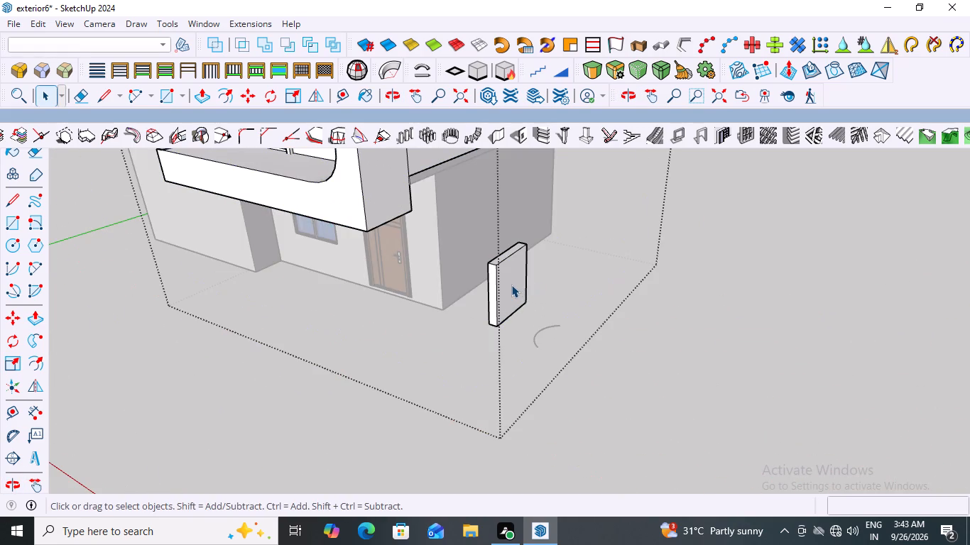
click(511, 285)
double_click(511, 285)
click(511, 285)
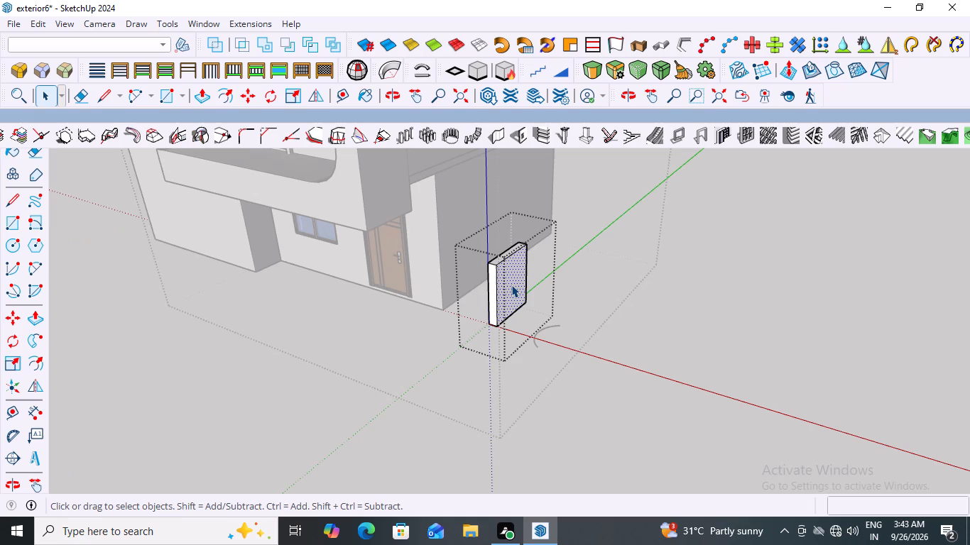
key(r)
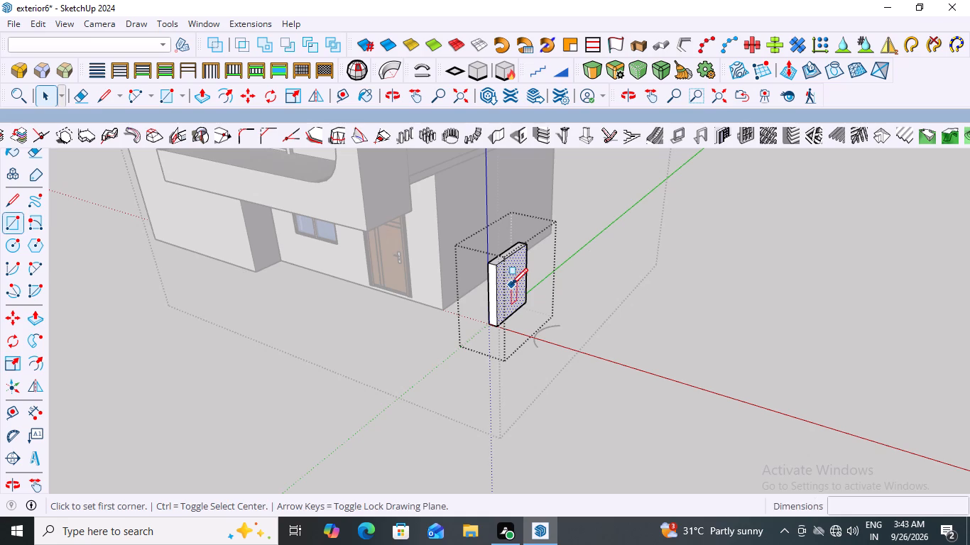
scroll(587, 223, up, 13)
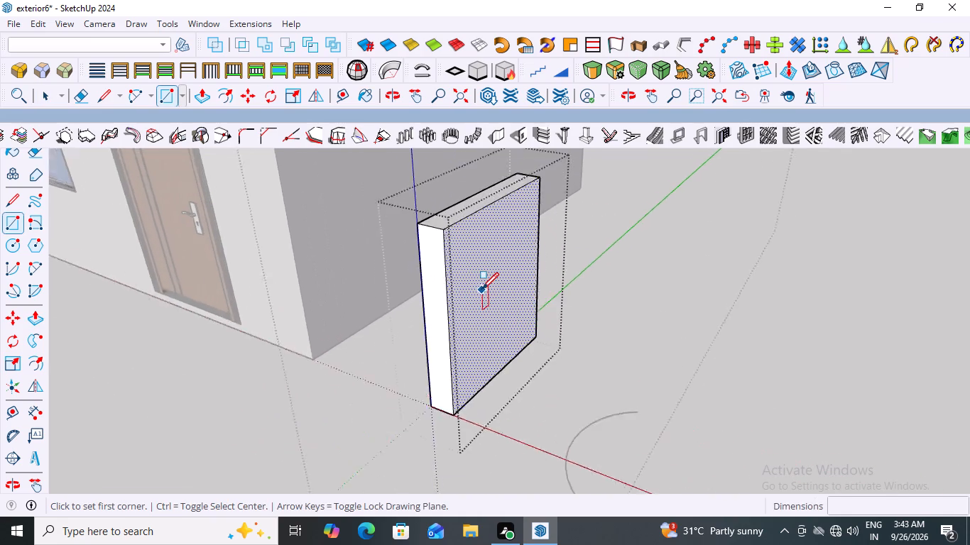
scroll(482, 289, up, 2)
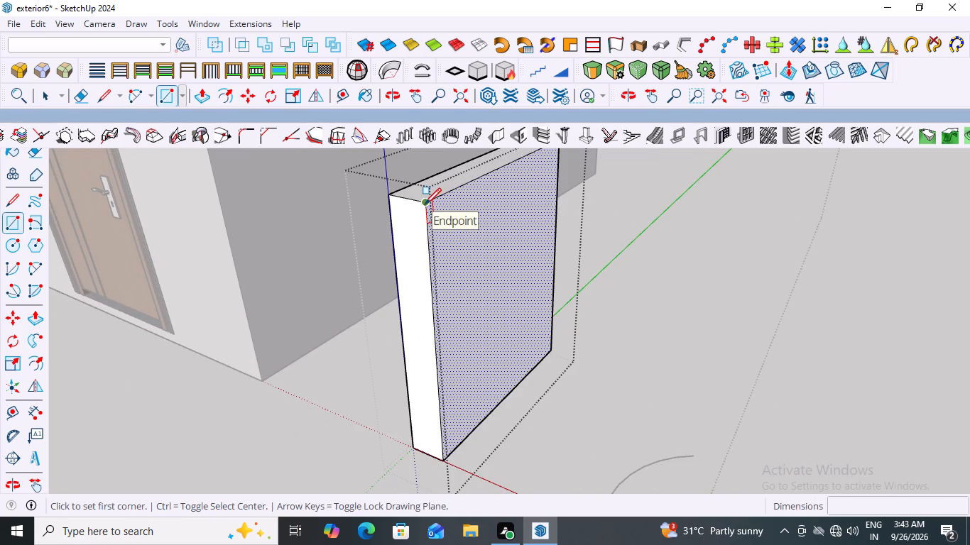
click(425, 204)
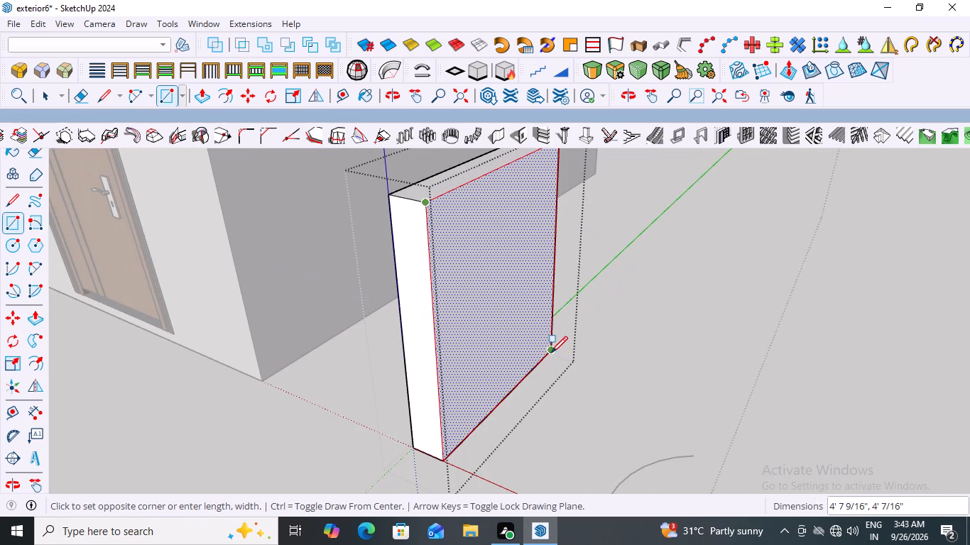
click(552, 348)
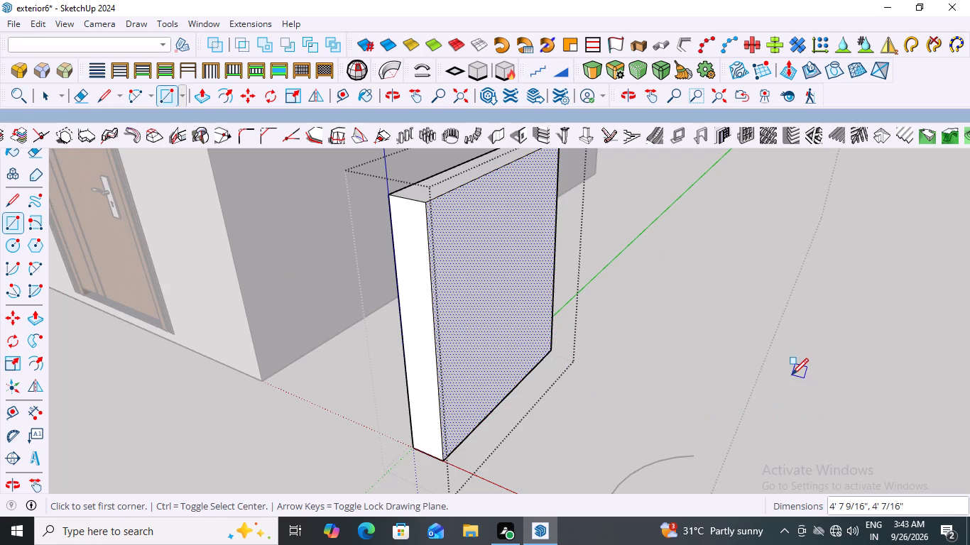
key(space)
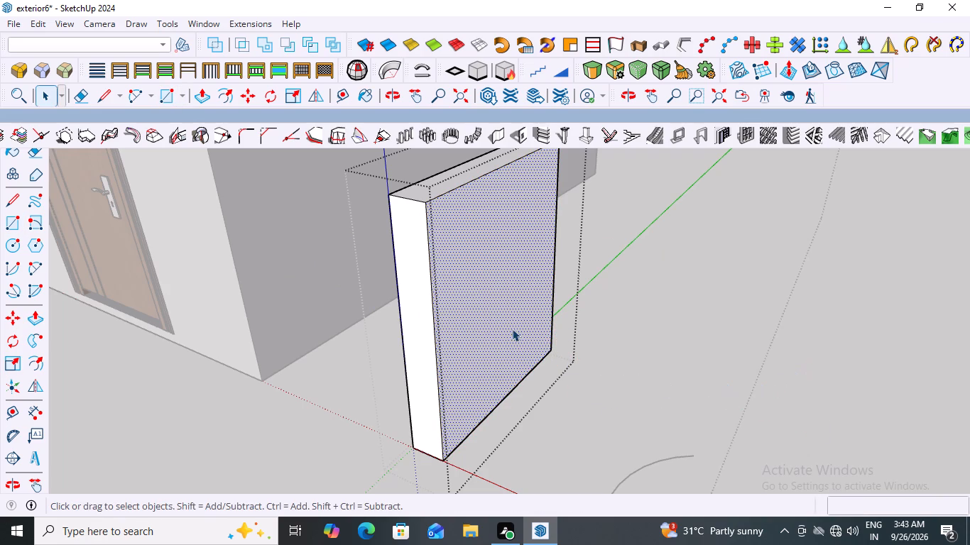
Copy the slab's large outer face with its edges about 5' 5 3/4" along the red axis, past the ground arc, and close the slab's group.
double_click(506, 315)
key(m)
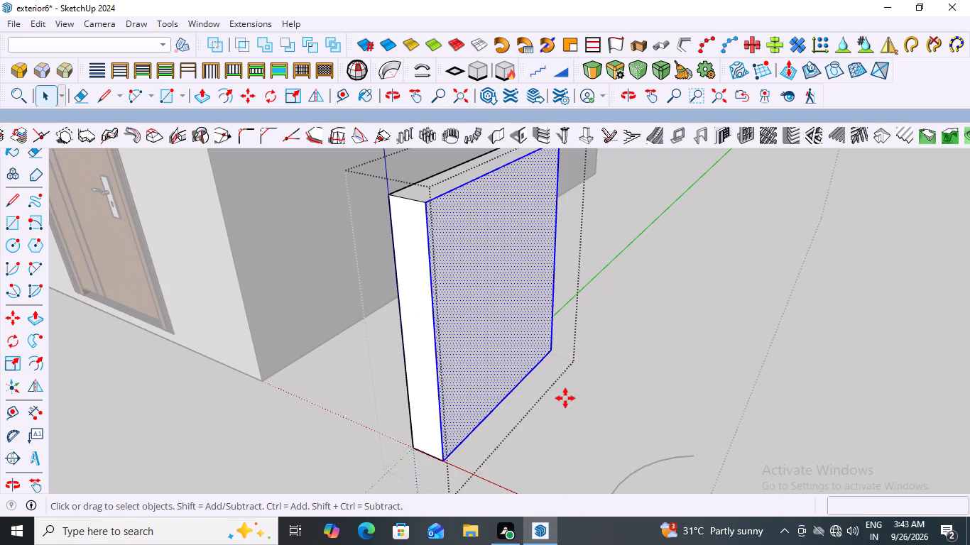
click(445, 461)
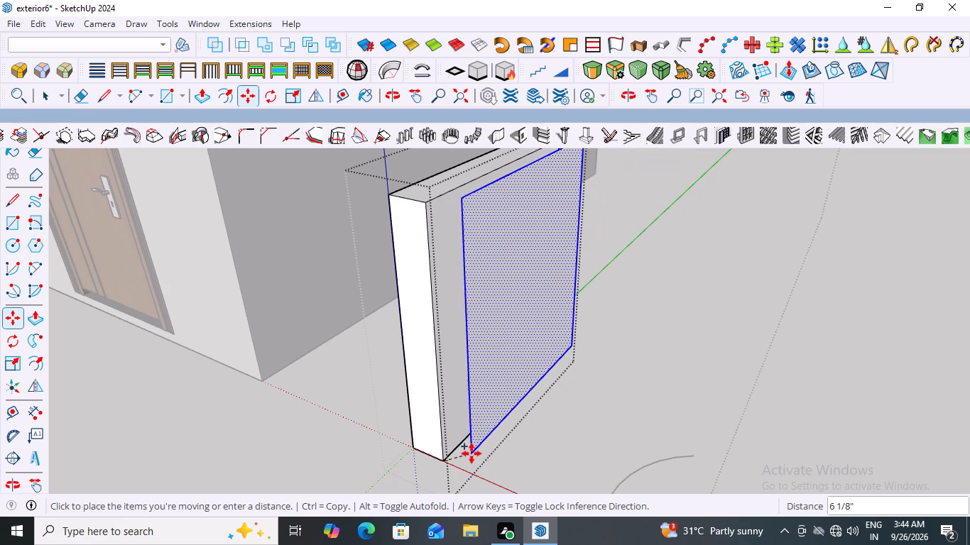
scroll(642, 397, down, 12)
scroll(673, 449, up, 1)
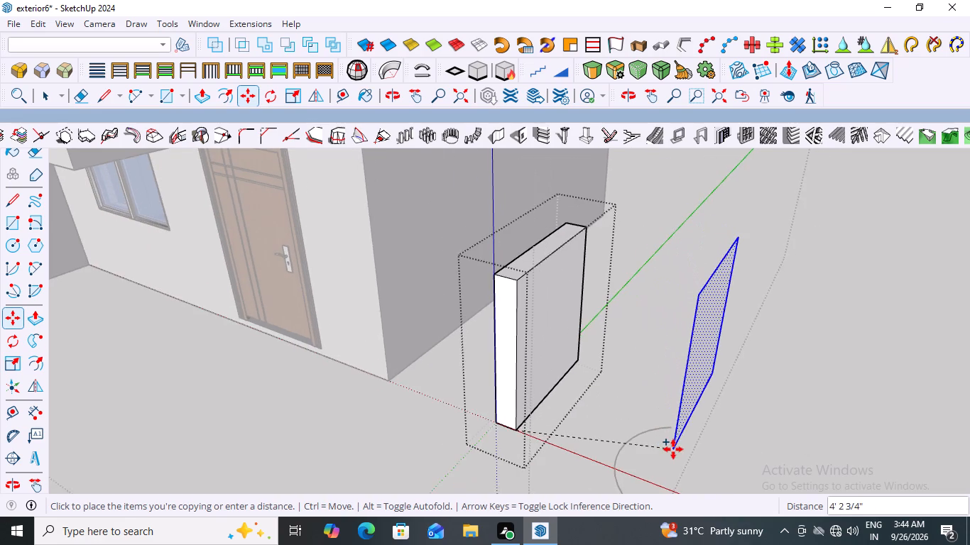
scroll(673, 449, up, 3)
scroll(667, 383, down, 20)
scroll(689, 445, up, 1)
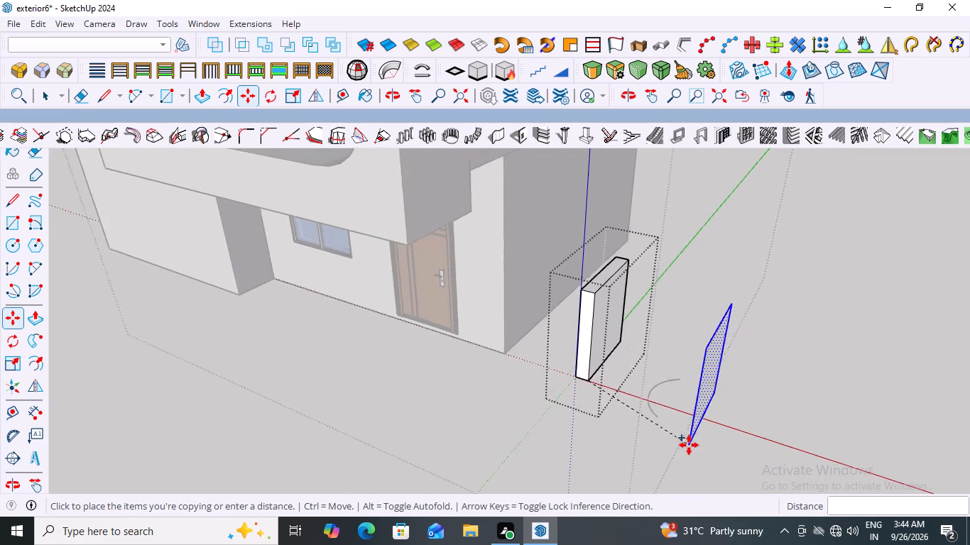
scroll(689, 445, up, 6)
click(710, 414)
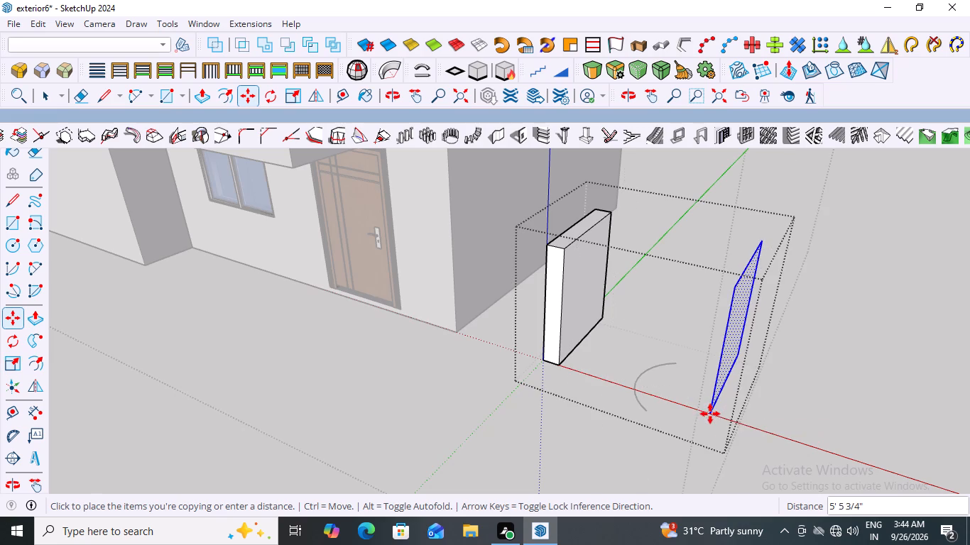
key(space)
key(Escape)
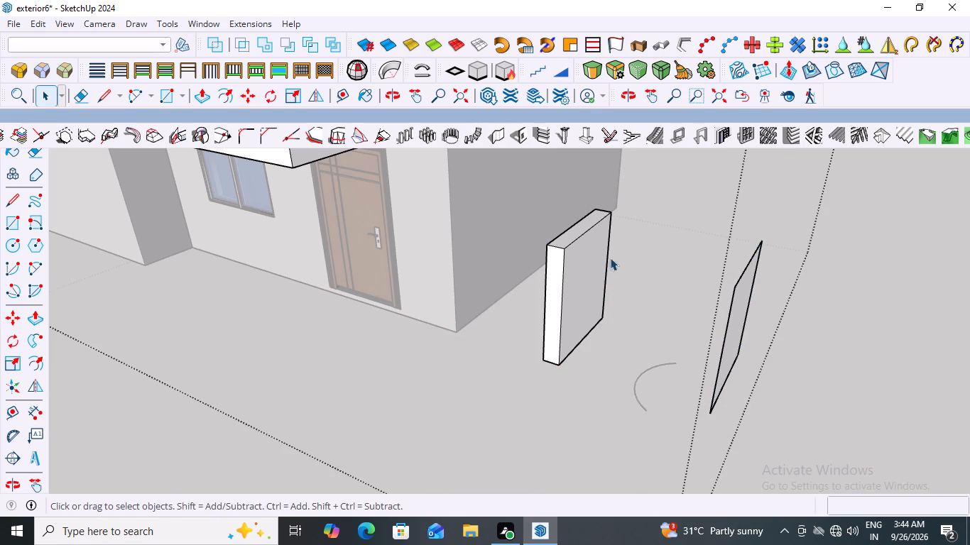
scroll(471, 351, down, 3)
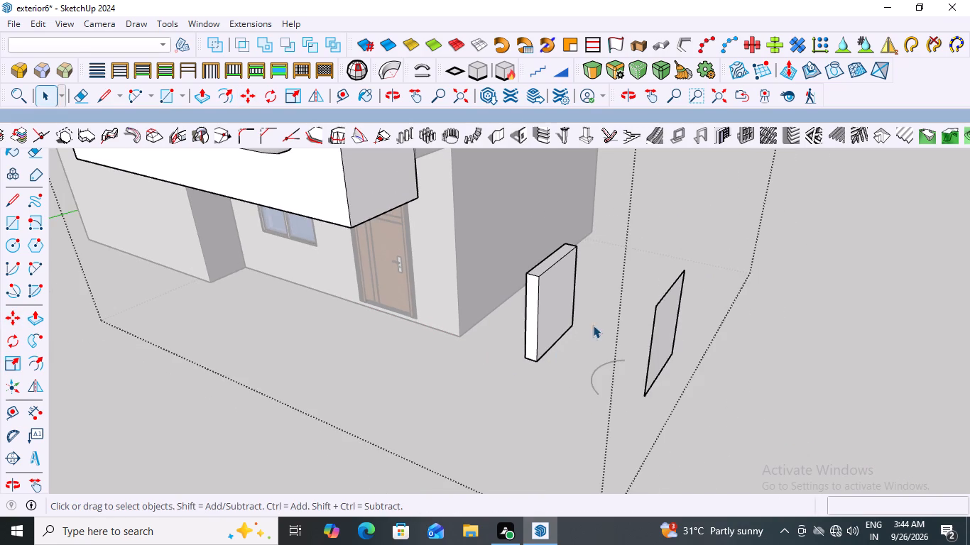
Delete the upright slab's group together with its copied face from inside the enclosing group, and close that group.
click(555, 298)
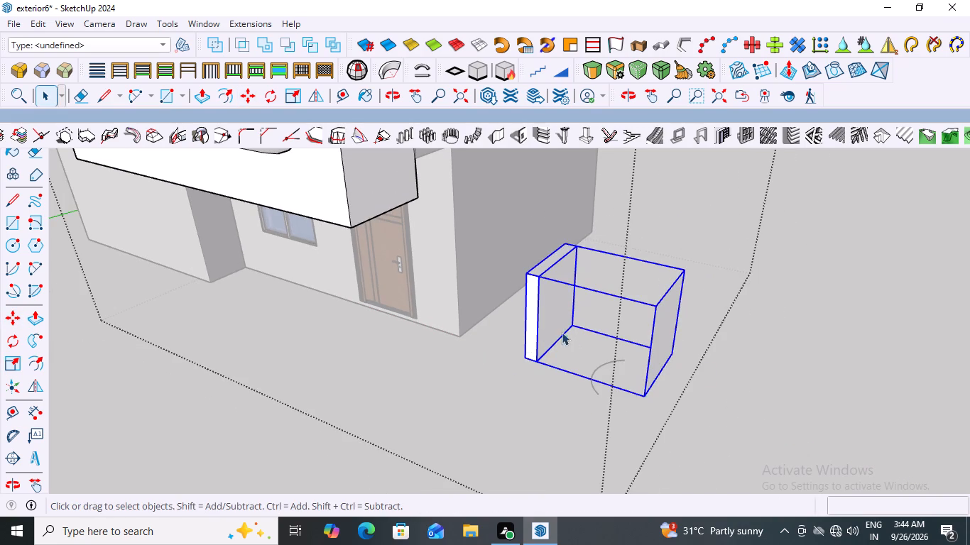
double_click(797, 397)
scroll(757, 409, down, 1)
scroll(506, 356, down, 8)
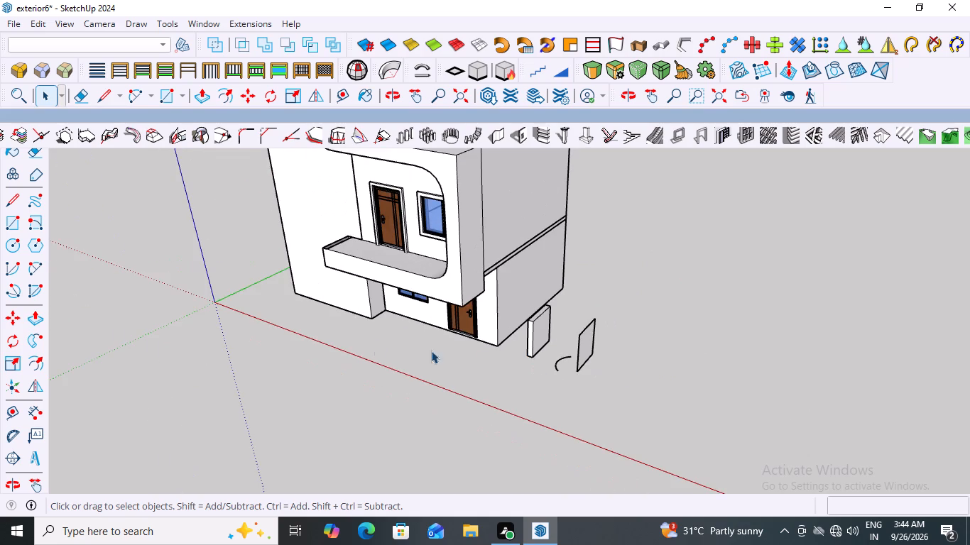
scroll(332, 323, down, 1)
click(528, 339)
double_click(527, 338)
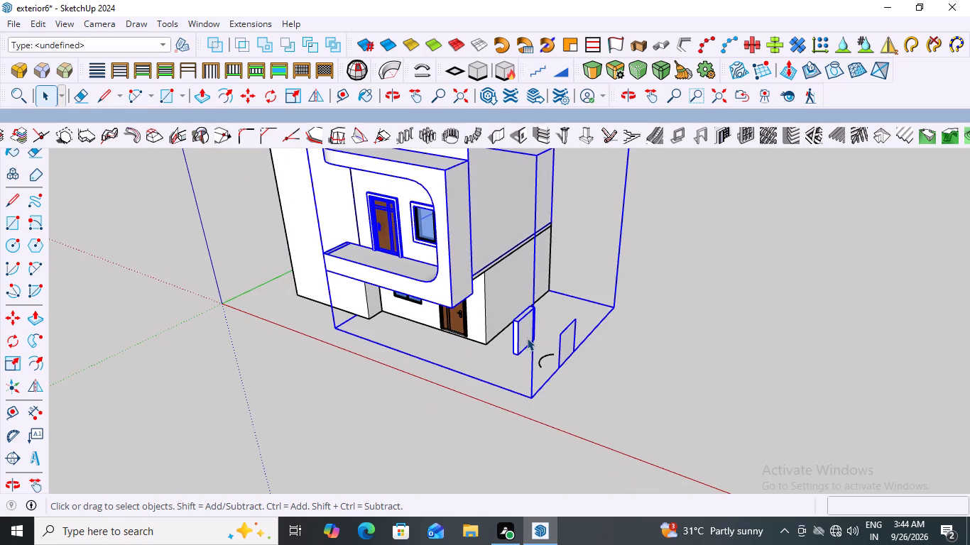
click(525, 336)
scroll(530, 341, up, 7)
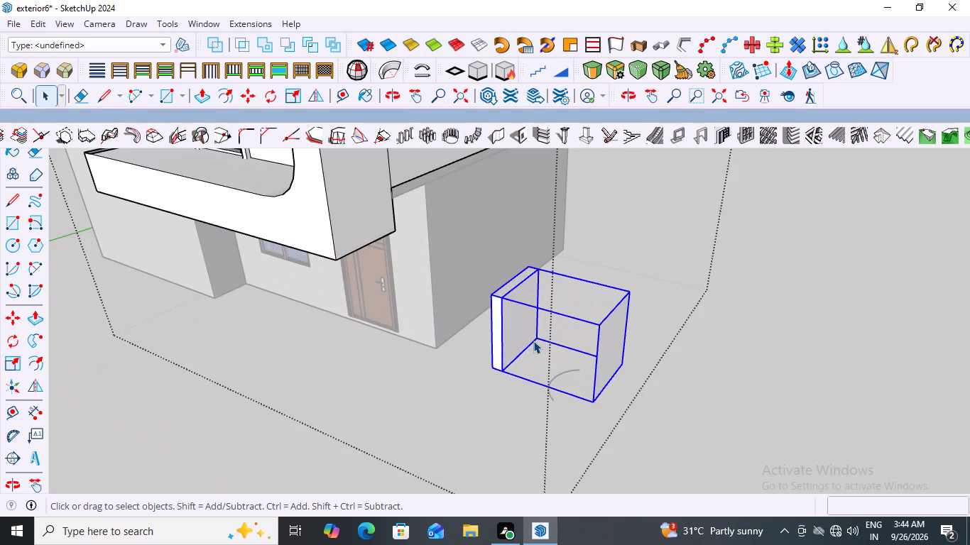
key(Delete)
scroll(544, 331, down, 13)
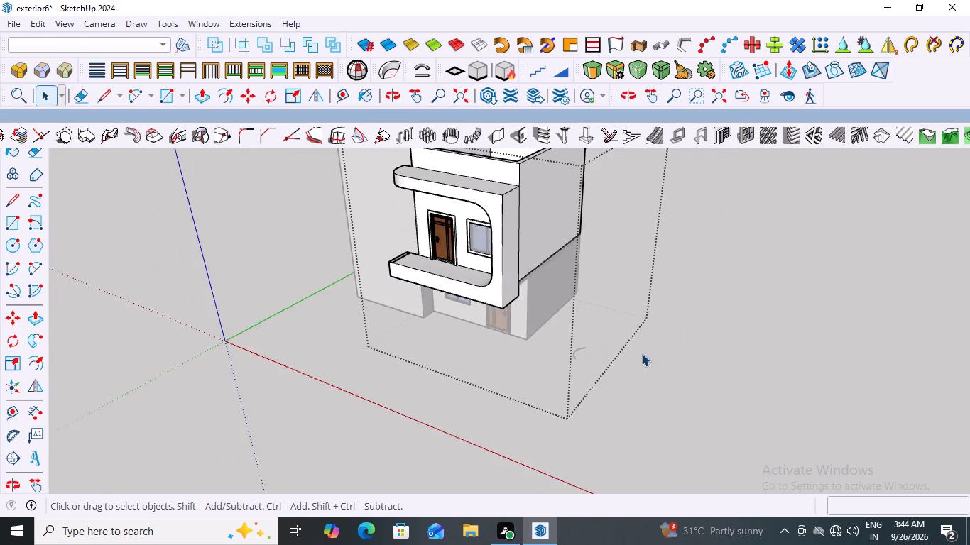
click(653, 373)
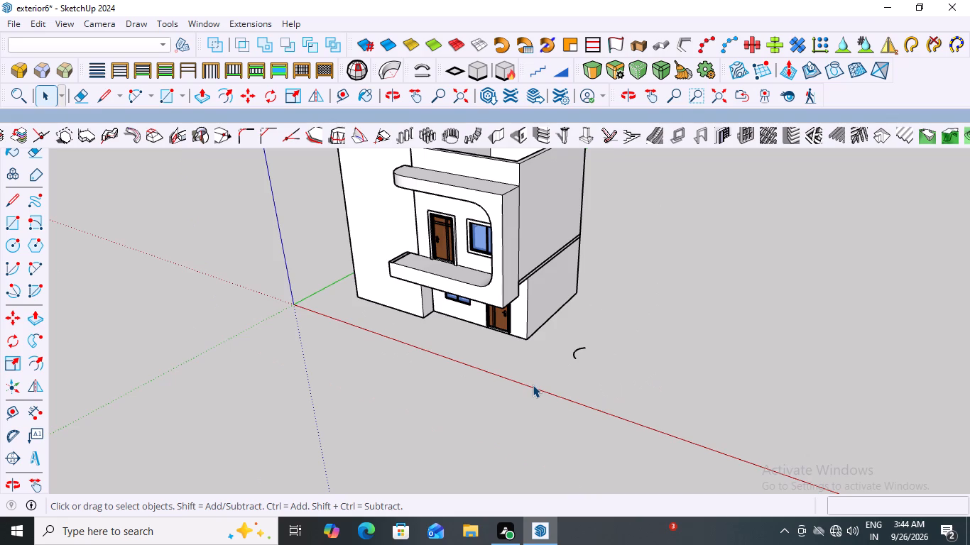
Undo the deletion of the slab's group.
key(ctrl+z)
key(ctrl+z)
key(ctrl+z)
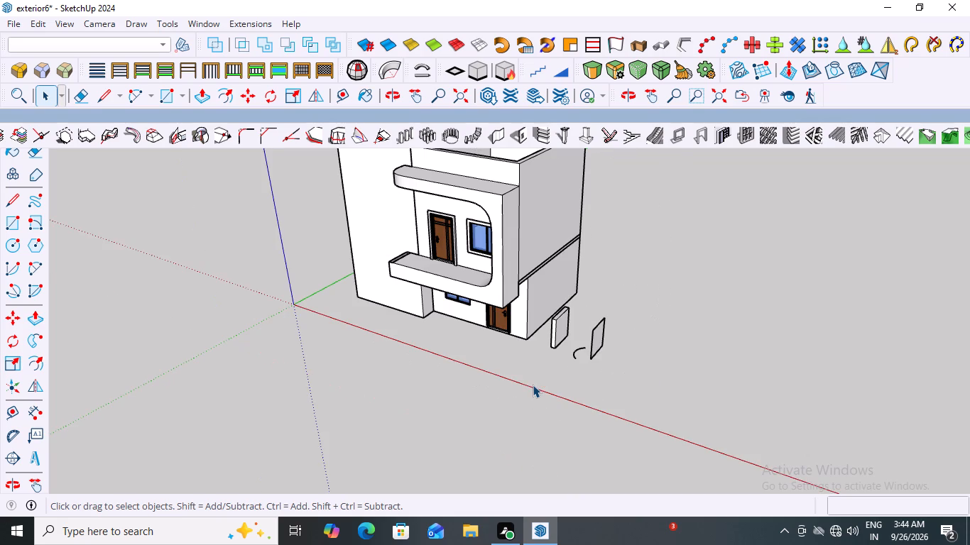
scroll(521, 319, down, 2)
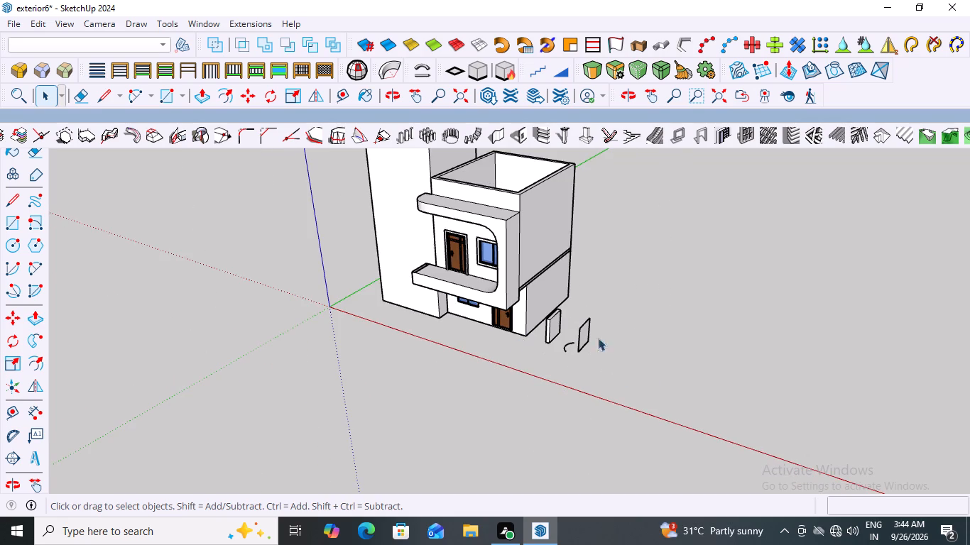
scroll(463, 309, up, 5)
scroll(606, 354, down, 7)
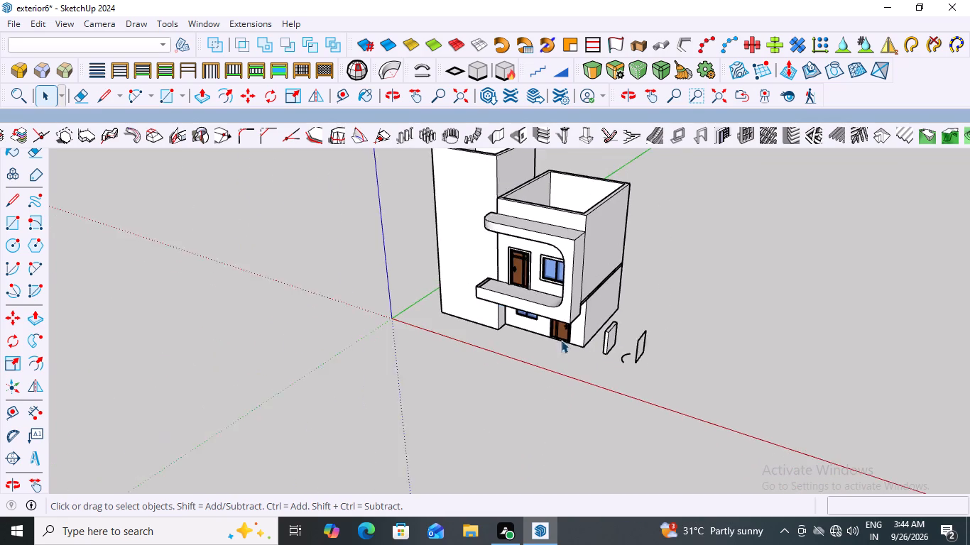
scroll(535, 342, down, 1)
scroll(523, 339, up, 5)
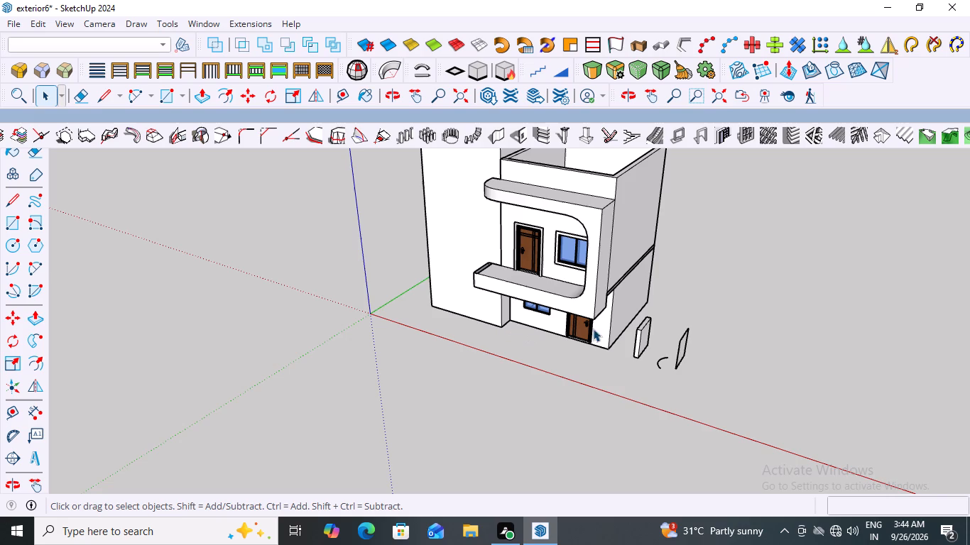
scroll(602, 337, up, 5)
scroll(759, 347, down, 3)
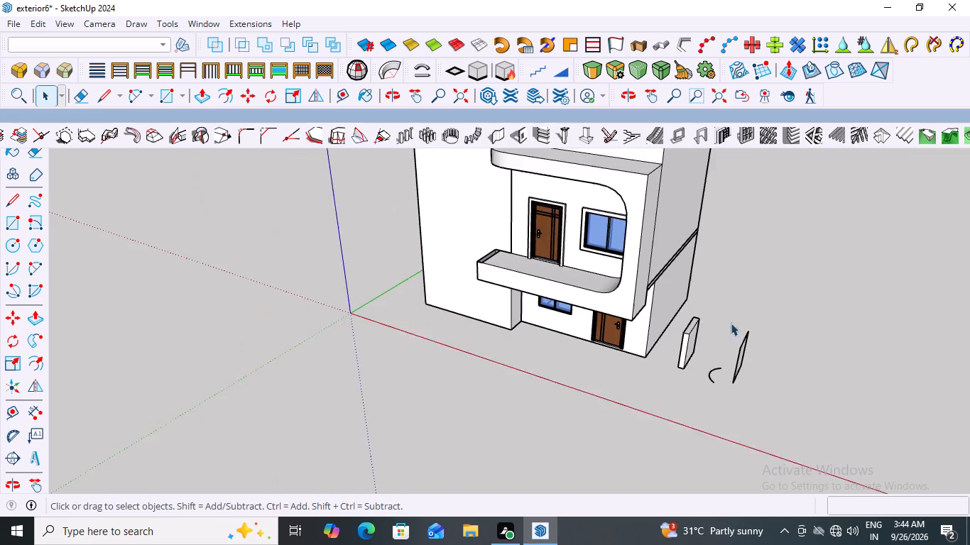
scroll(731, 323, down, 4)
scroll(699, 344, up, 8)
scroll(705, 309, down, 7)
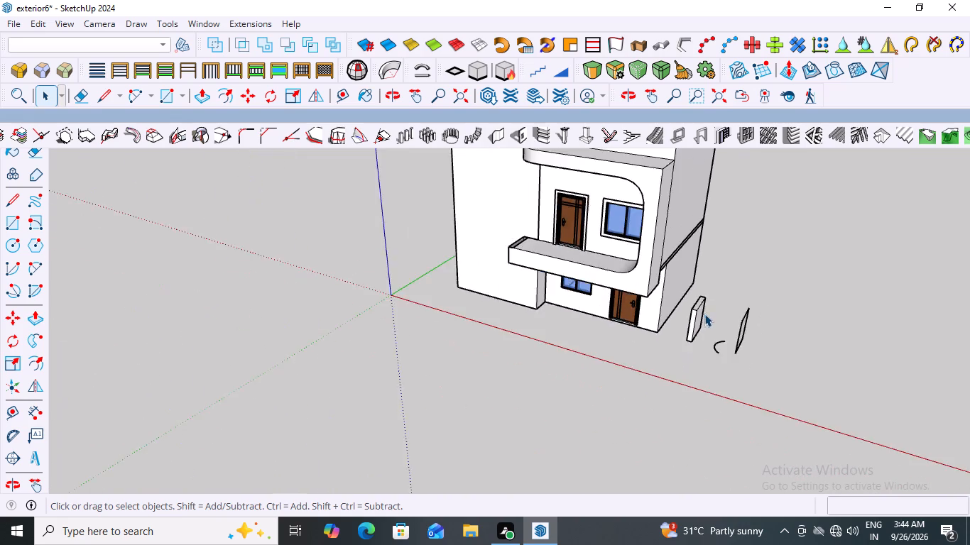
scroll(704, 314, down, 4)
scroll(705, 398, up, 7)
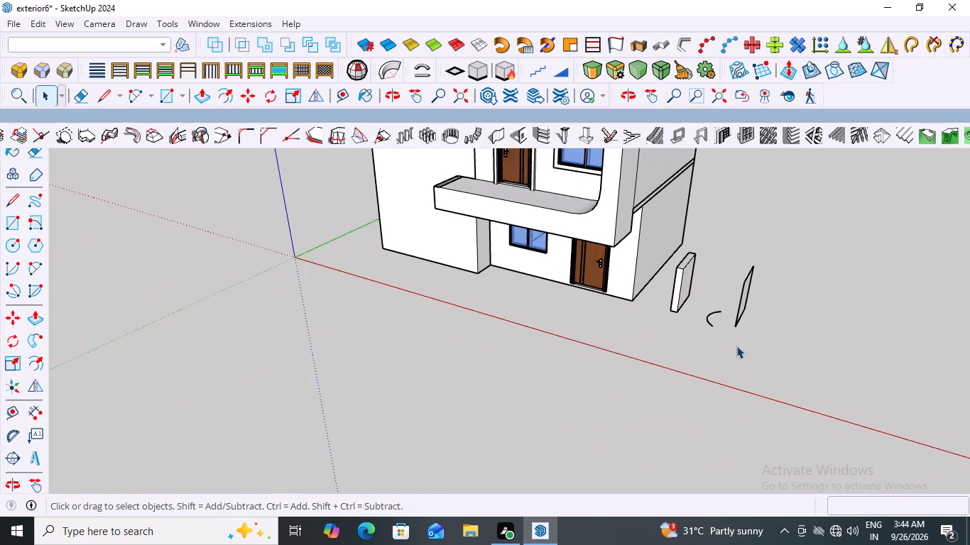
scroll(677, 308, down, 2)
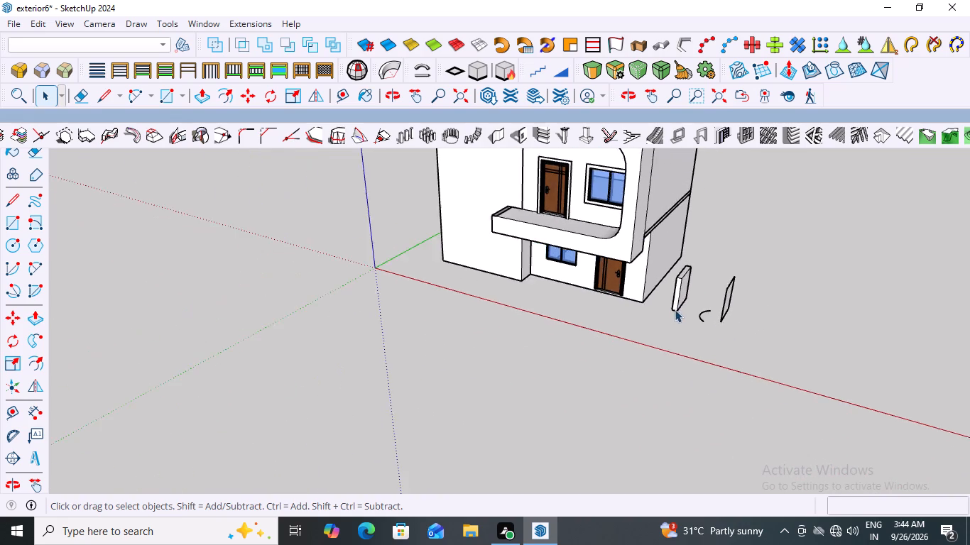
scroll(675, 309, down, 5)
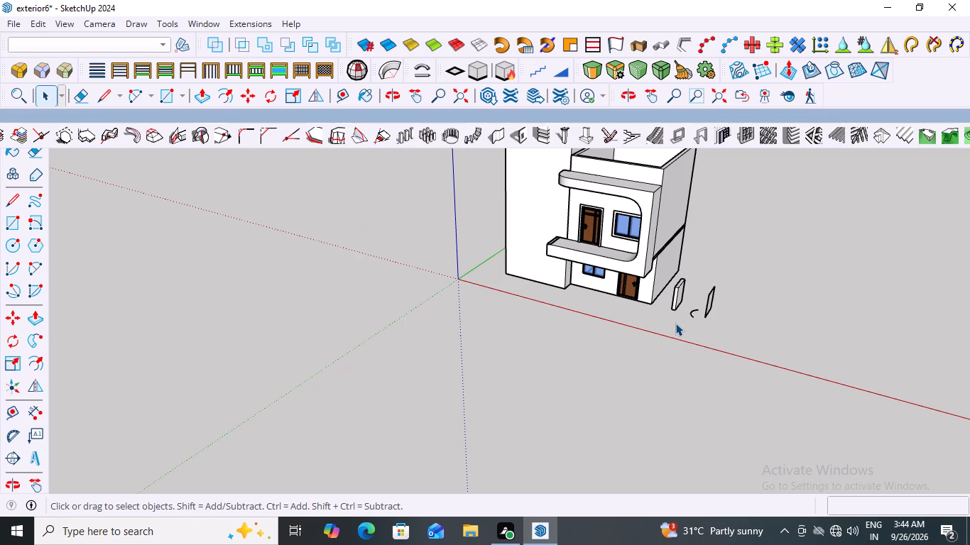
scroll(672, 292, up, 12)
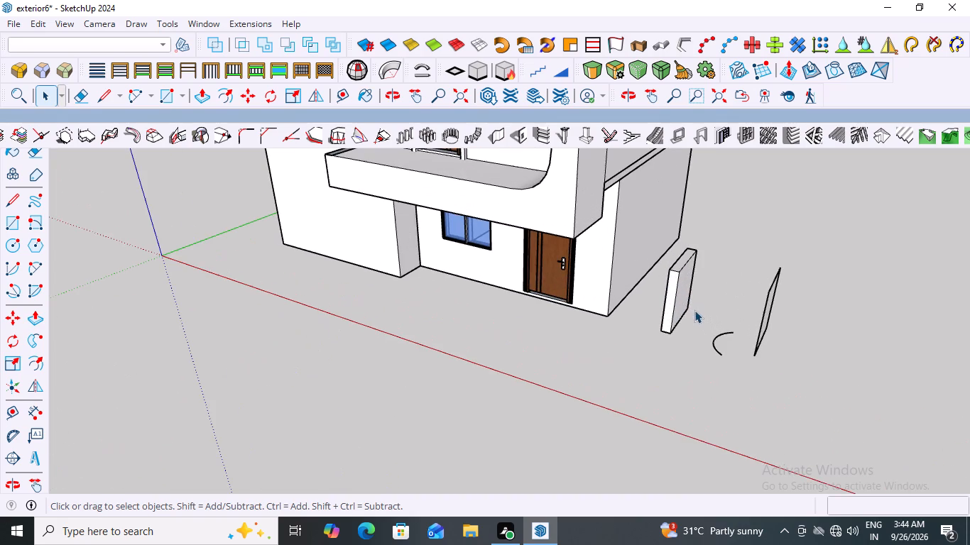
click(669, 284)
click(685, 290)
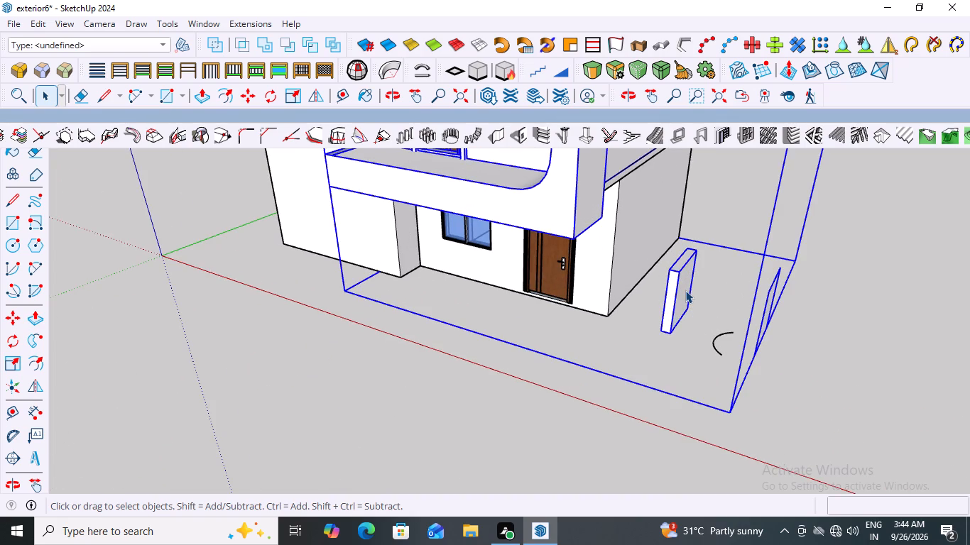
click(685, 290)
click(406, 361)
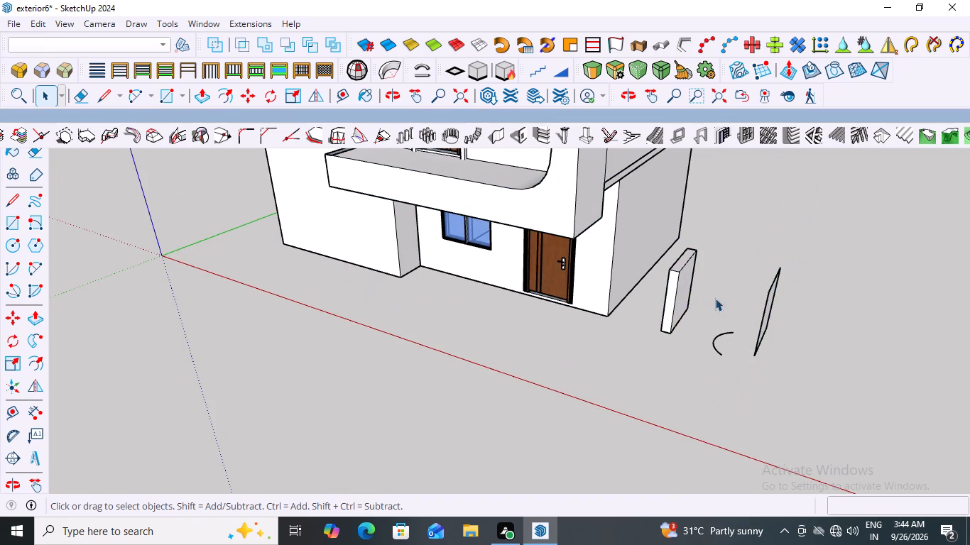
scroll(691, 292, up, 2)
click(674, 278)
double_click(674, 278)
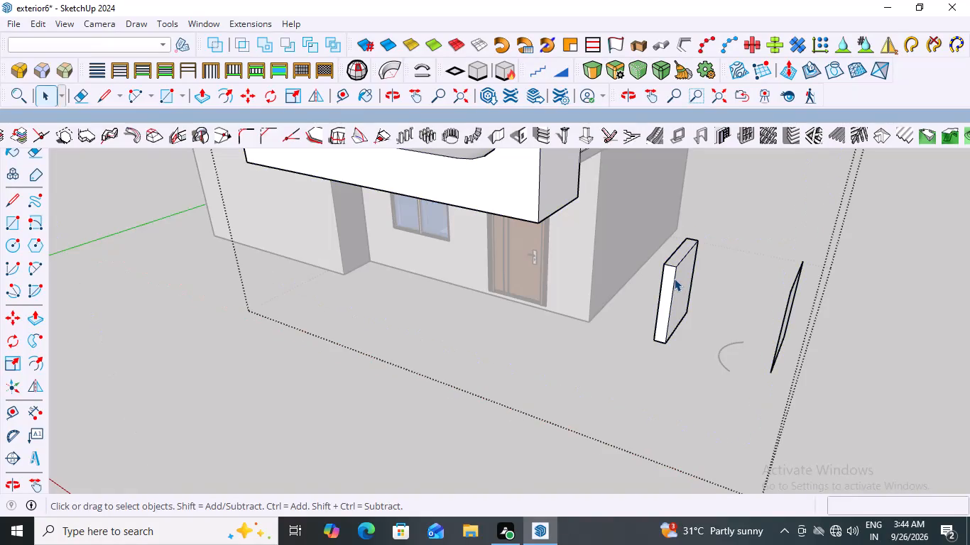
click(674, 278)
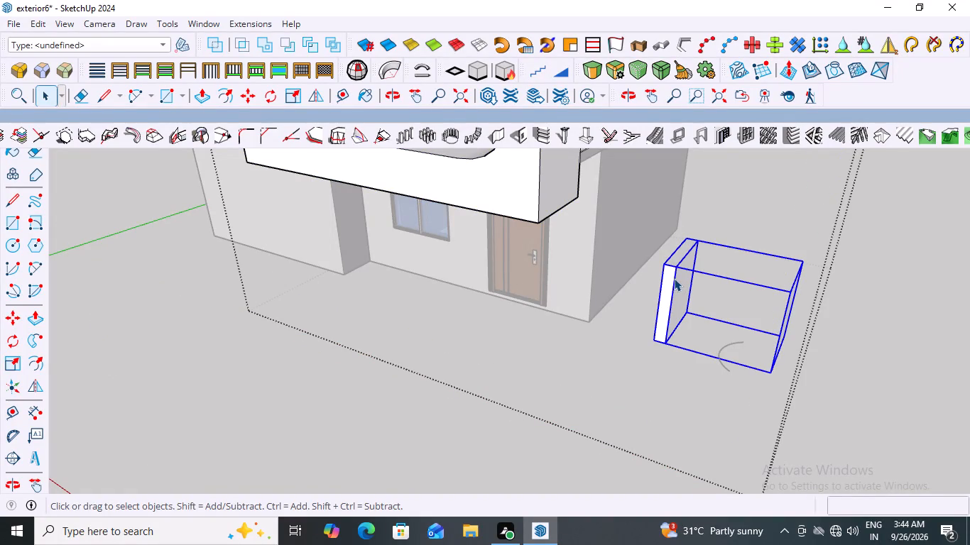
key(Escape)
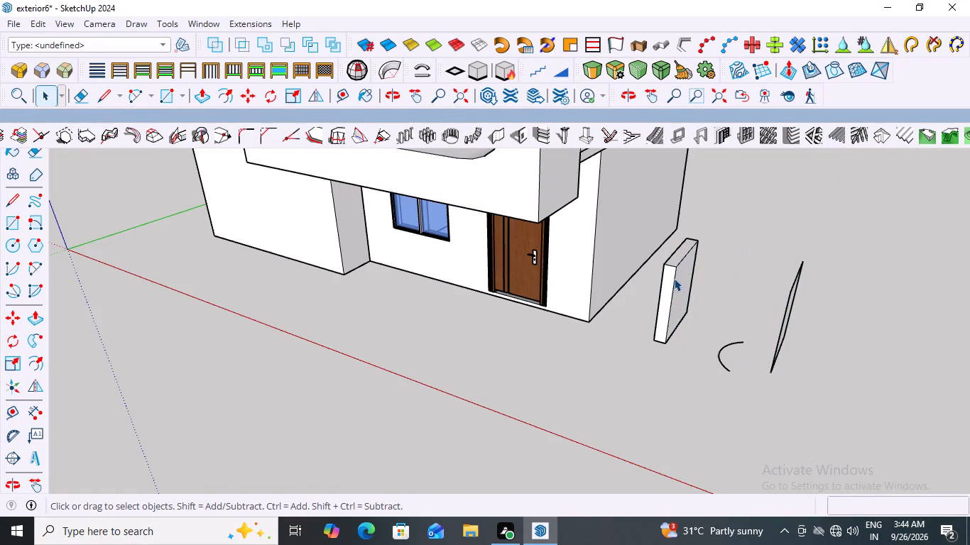
Undo the copy of the slab's large outer face and the rectangle traced over that face.
scroll(579, 414, down, 10)
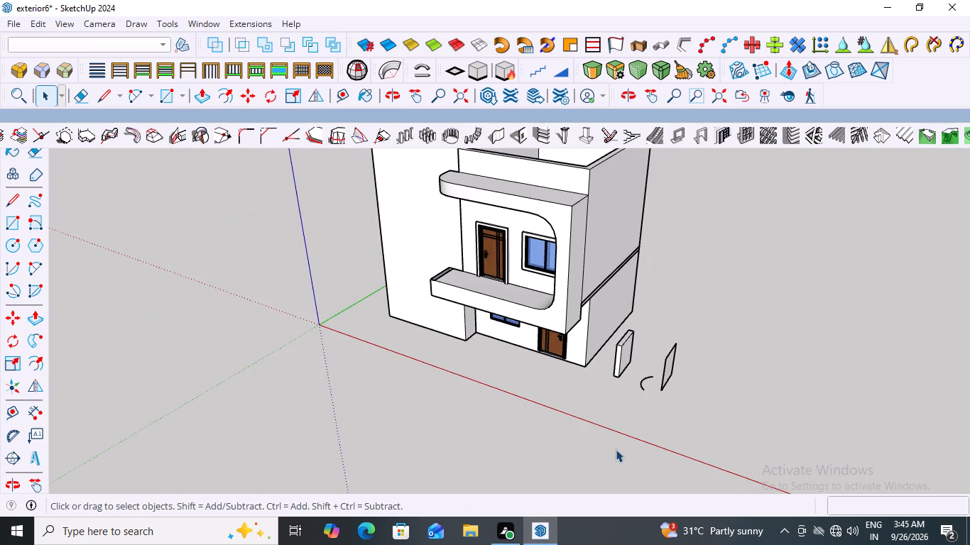
key(ctrl+z)
key(ctrl+z)
key(ctrl+a)
key(ctrl+z)
click(802, 286)
key(ctrl+z)
key(ctrl+z)
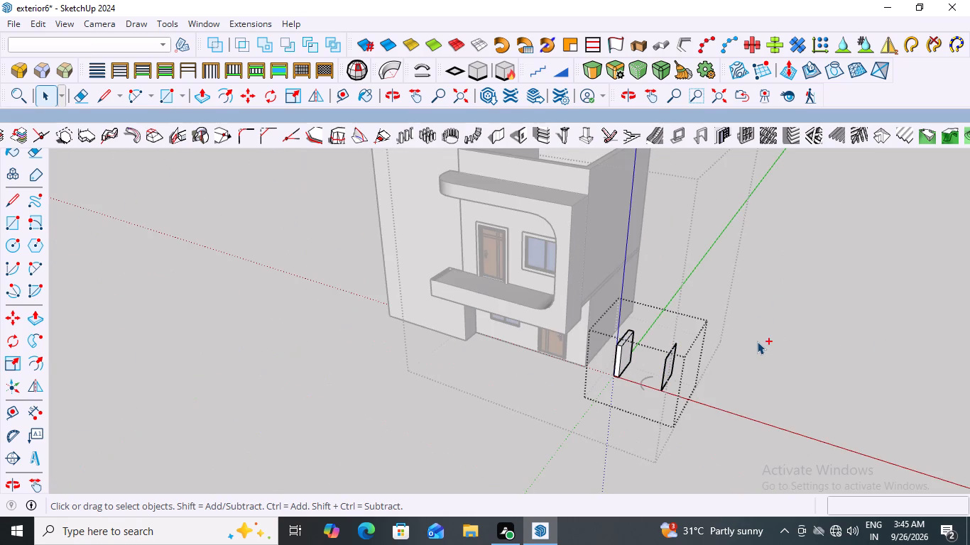
key(ctrl+z)
key(ctrl+z)
key(ctrl+z)
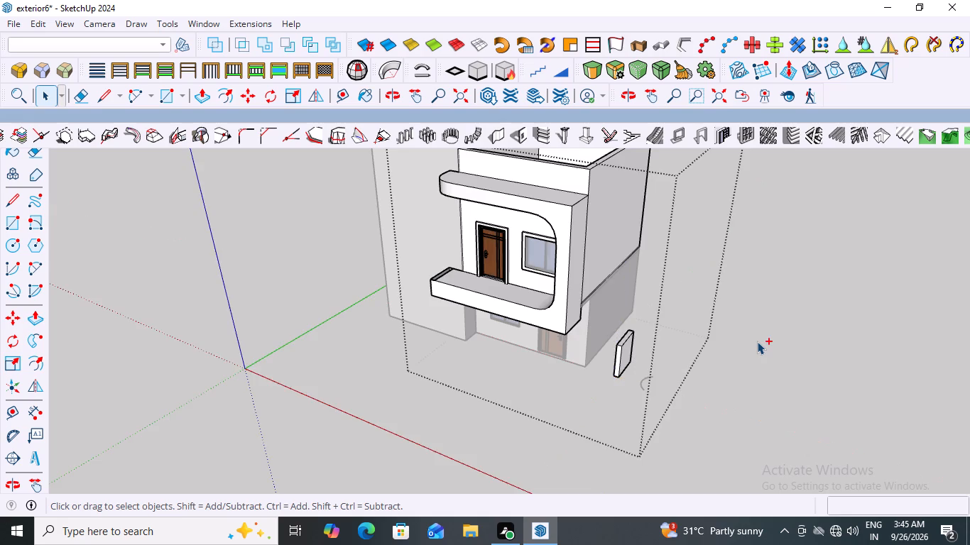
Keep undoing until the Shape Bender attempts and the ground arc in front of the slab are removed.
key(ctrl+z)
key(ctrl+z)
key(ctrl+z)
key(ctrl+z)
key(ctrl+z)
key(ctrl+z)
key(ctrl+z)
key(ctrl+z)
key(ctrl+z)
key(ctrl+z)
key(ctrl+z)
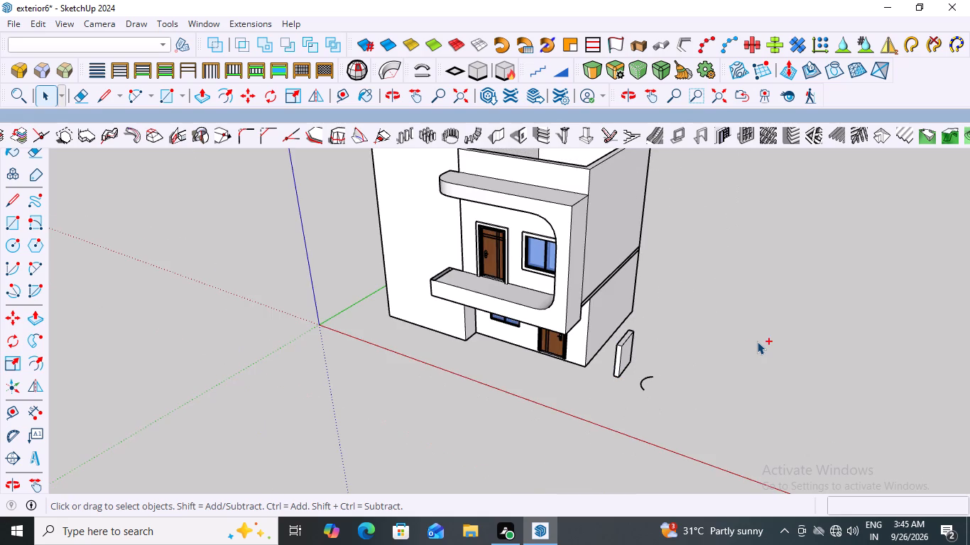
key(ctrl+z)
key(ctrl+z)
key(ctrl+z)
Undo the slab's extrusion back to its flat rectangular footprint outside the house's front corner.
key(ctrl+z)
key(ctrl+z)
key(ctrl+z)
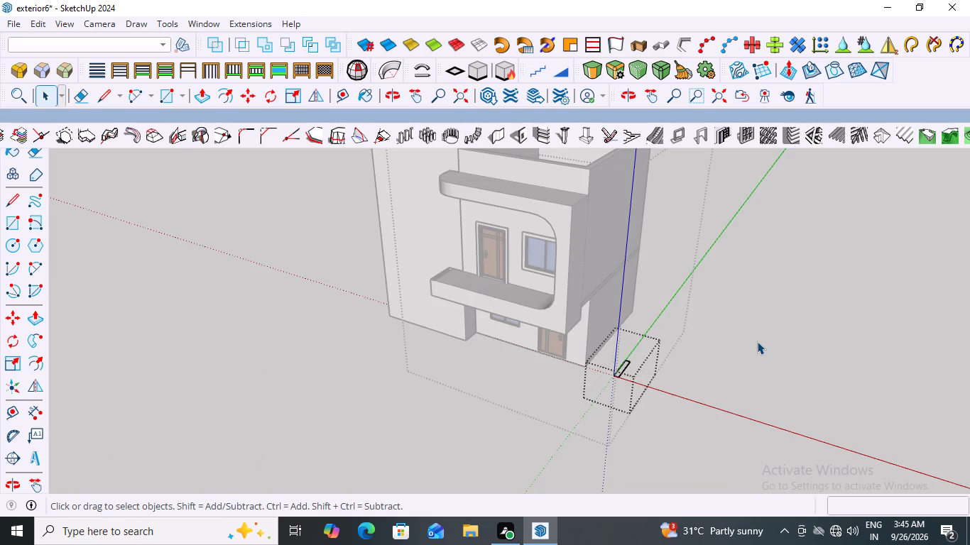
key(ctrl+z)
key(ctrl+z)
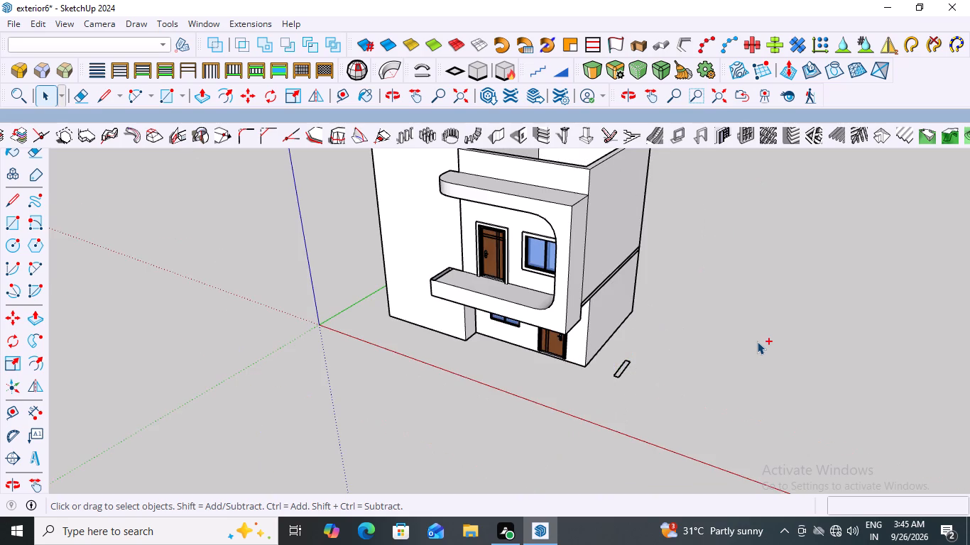
Undo the move that placed the flat rectangular footprint beside the house's front corner.
key(ctrl+z)
key(ctrl+z)
key(ctrl+z)
key(ctrl+z)
key(ctrl+z)
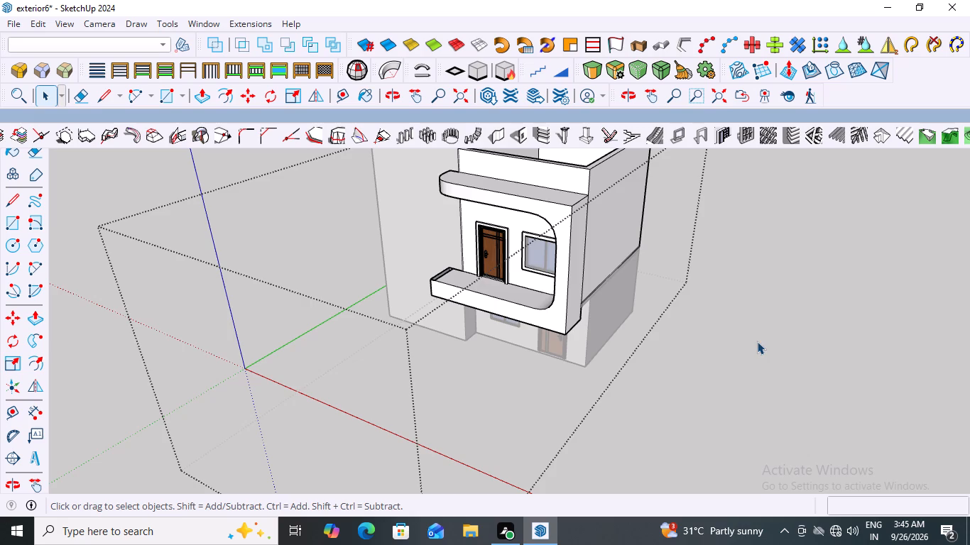
scroll(421, 246, up, 2)
scroll(442, 293, down, 7)
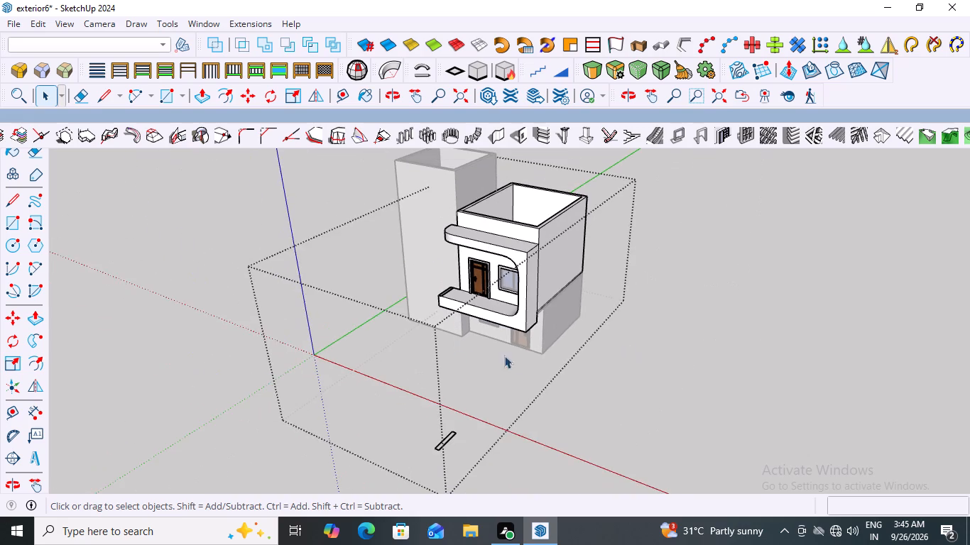
Undo once more to step back out of the group holding the flat footprint.
scroll(533, 356, down, 1)
scroll(614, 307, down, 3)
scroll(464, 492, up, 4)
key(ctrl+z)
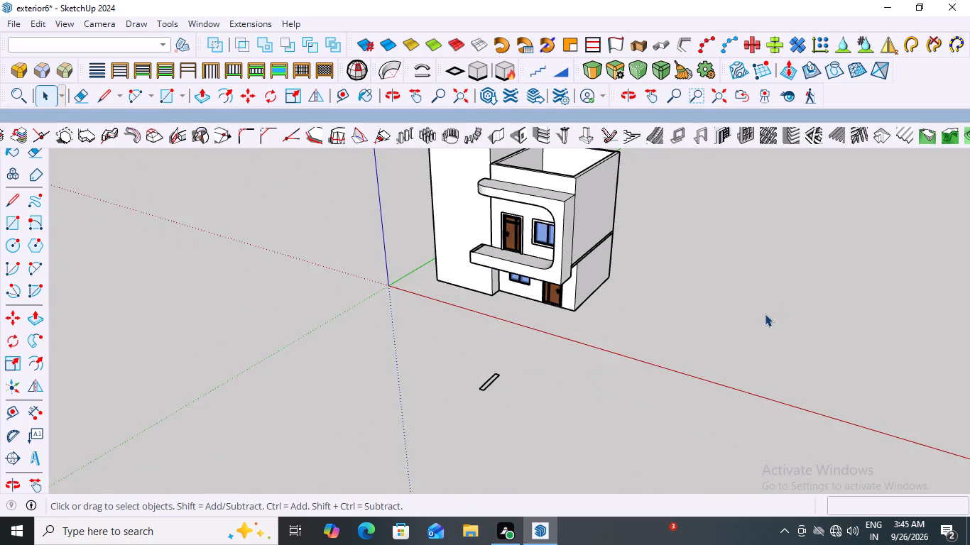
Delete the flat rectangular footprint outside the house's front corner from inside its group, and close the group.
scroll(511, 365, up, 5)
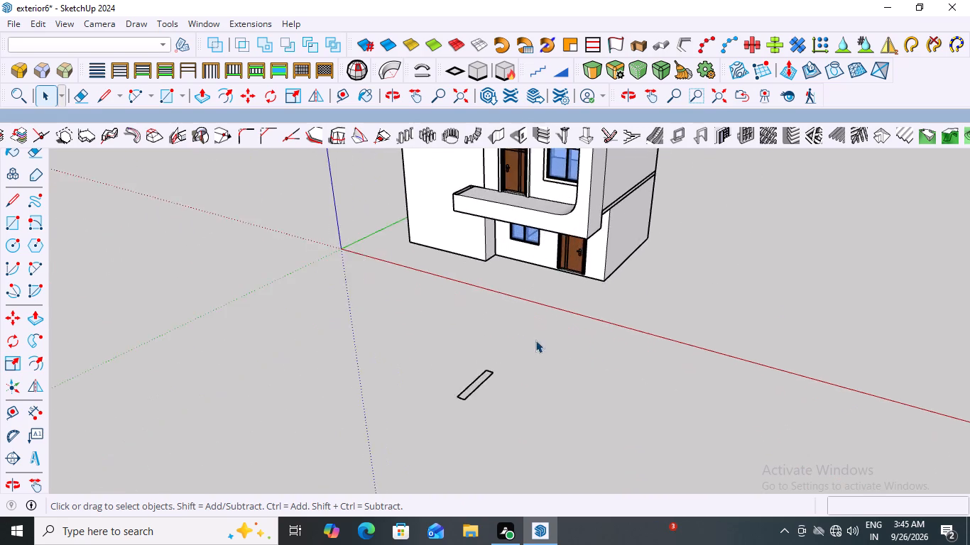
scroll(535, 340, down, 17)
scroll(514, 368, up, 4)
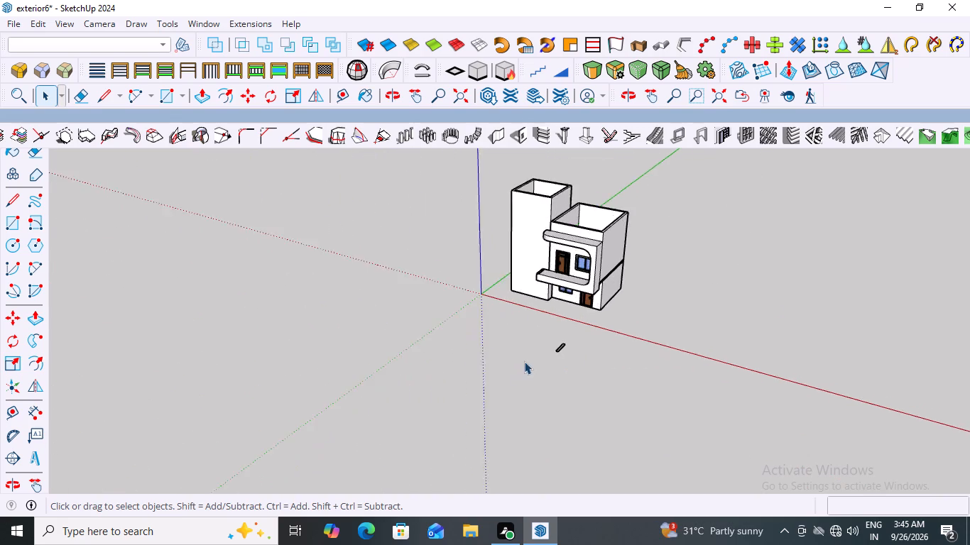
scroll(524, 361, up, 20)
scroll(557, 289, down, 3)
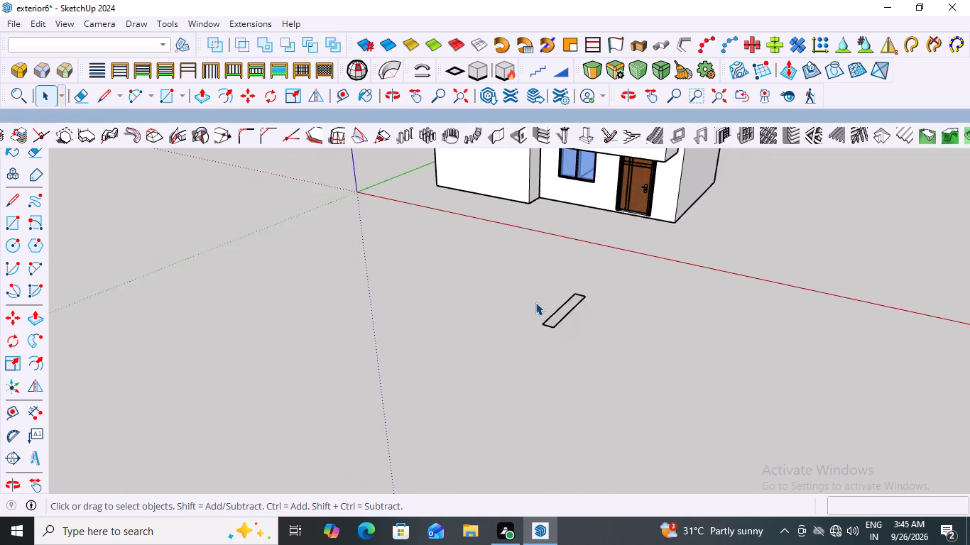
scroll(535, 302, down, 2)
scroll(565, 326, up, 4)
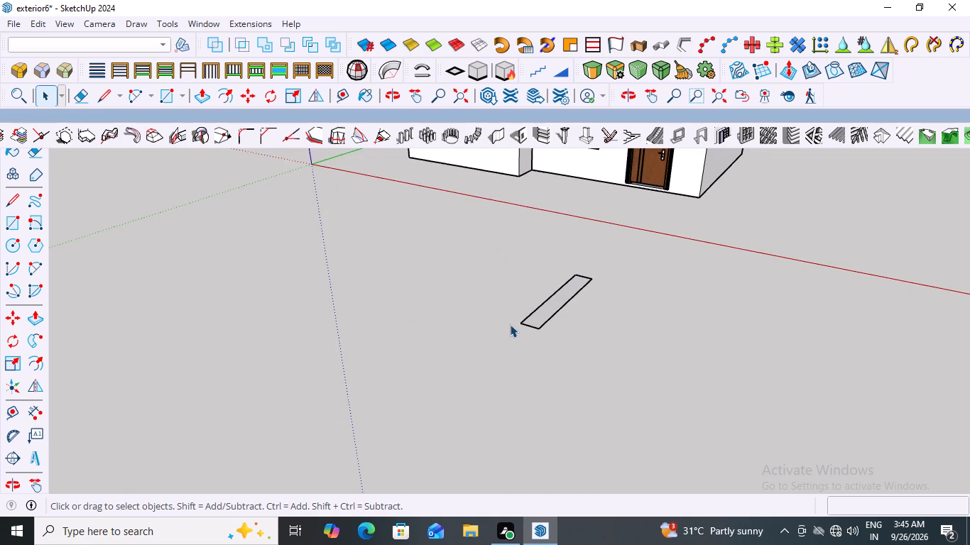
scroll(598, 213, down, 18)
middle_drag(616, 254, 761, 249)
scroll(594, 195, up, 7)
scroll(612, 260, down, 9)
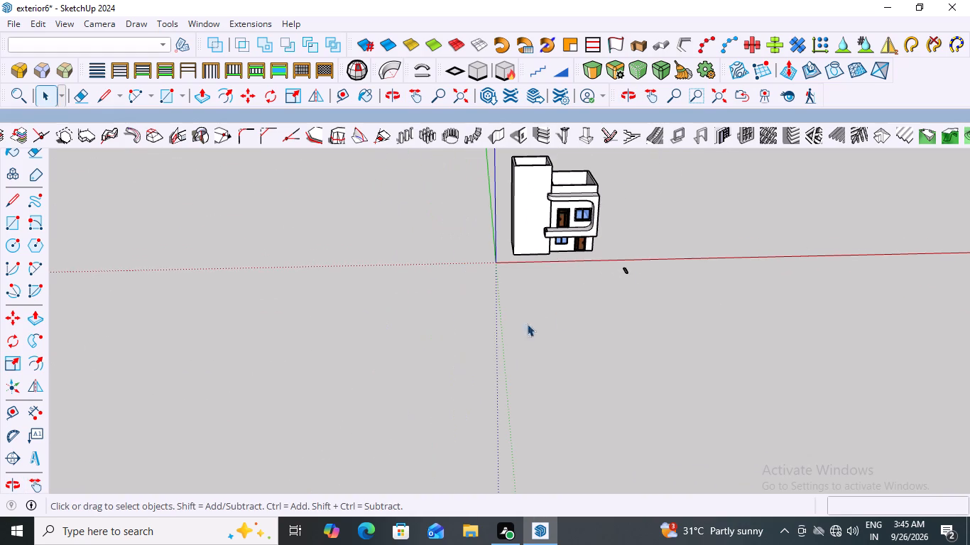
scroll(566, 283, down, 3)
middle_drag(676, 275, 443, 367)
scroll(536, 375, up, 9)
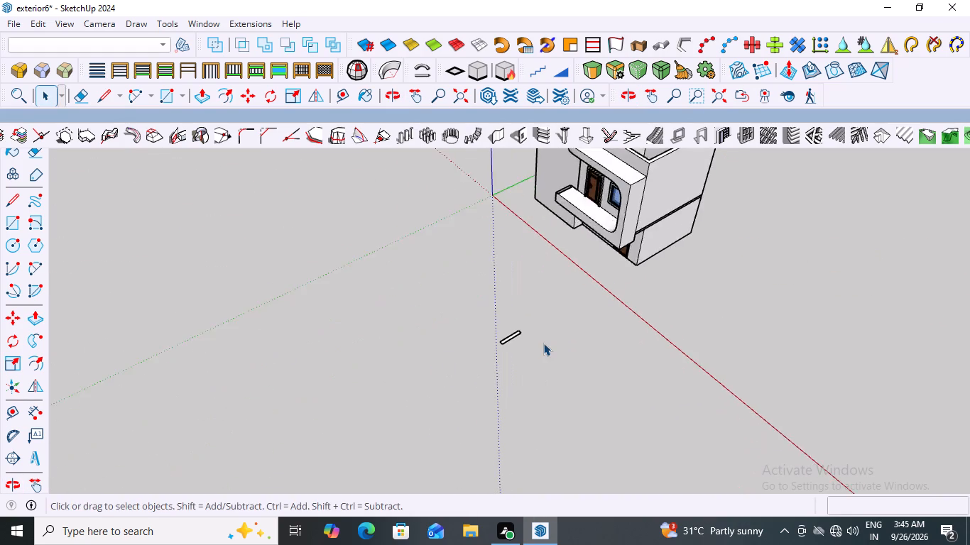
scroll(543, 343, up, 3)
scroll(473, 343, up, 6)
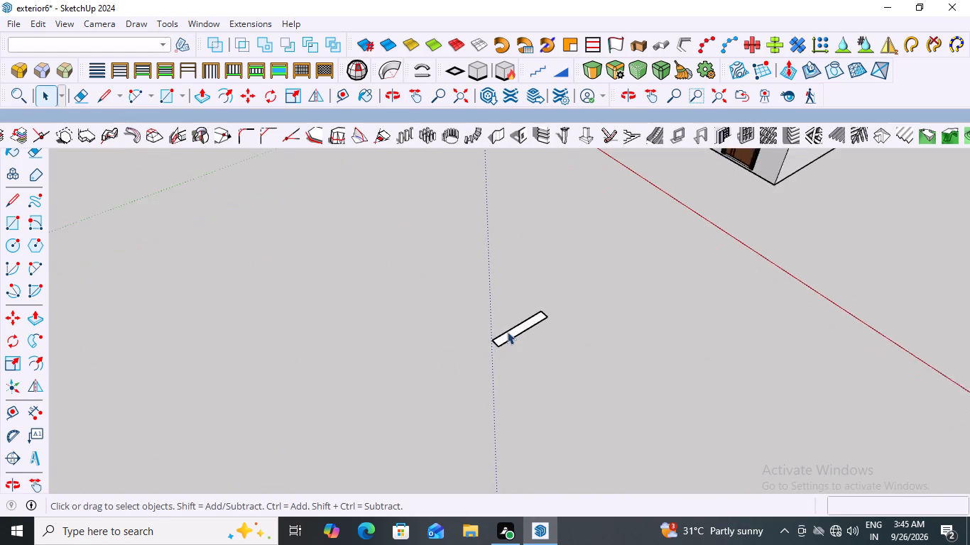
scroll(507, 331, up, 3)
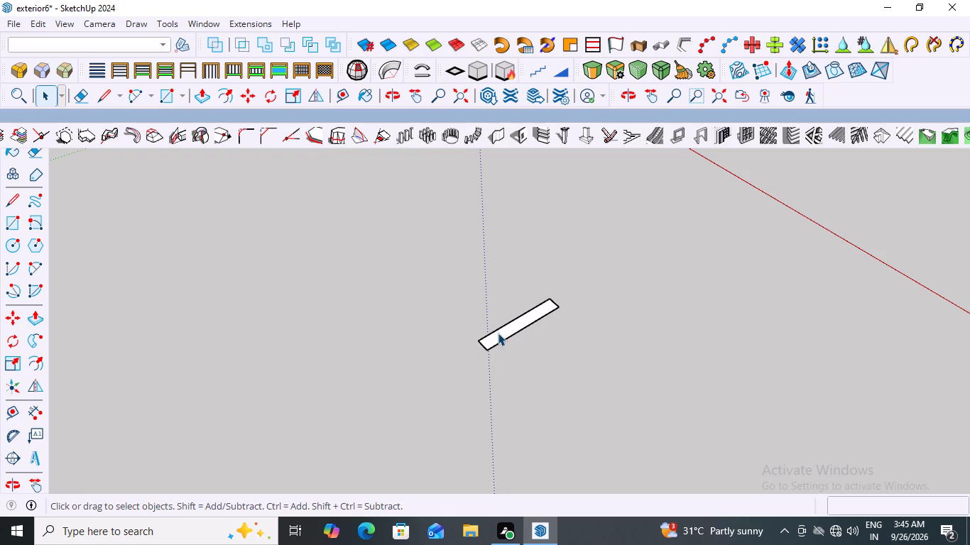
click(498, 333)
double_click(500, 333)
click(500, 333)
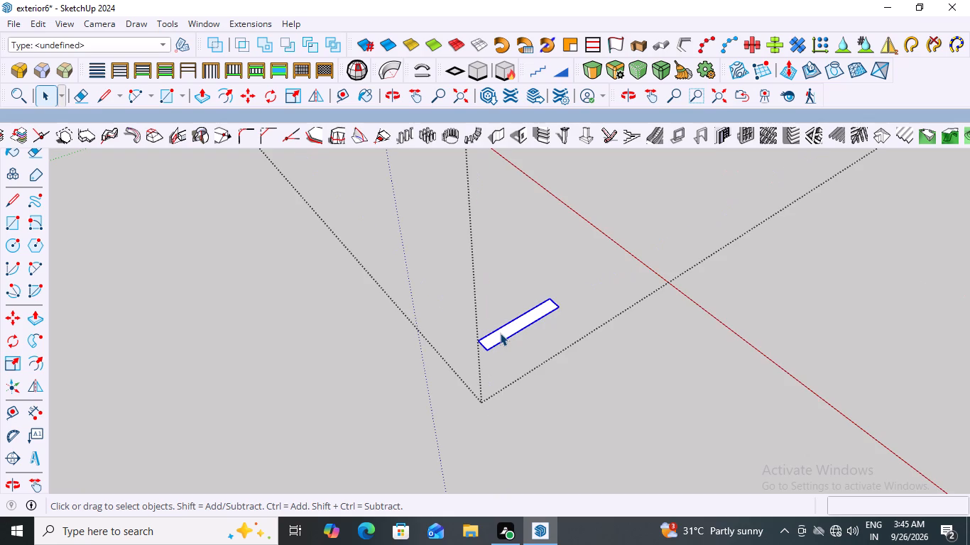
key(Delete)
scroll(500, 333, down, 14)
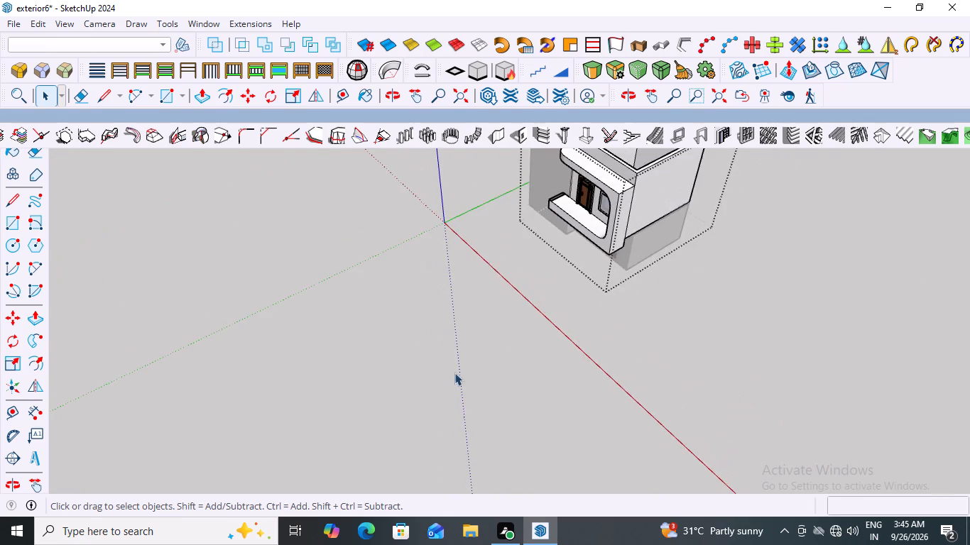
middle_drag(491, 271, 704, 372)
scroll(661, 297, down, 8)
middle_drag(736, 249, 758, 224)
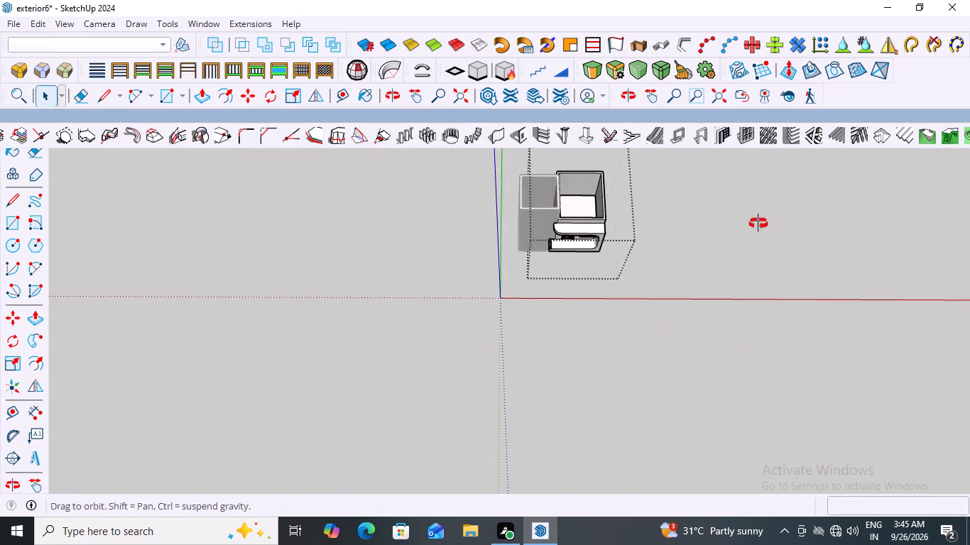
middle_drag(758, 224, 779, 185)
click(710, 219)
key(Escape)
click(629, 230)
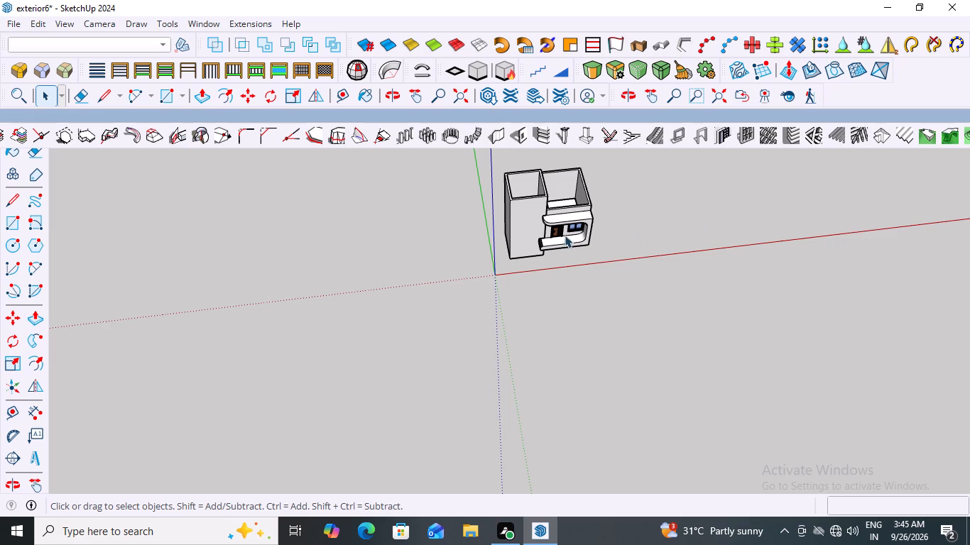
Keep undoing until the ground footprint and the recess at the free end of the upper-floor balcony slab are removed.
middle_drag(570, 231, 571, 195)
scroll(556, 221, up, 17)
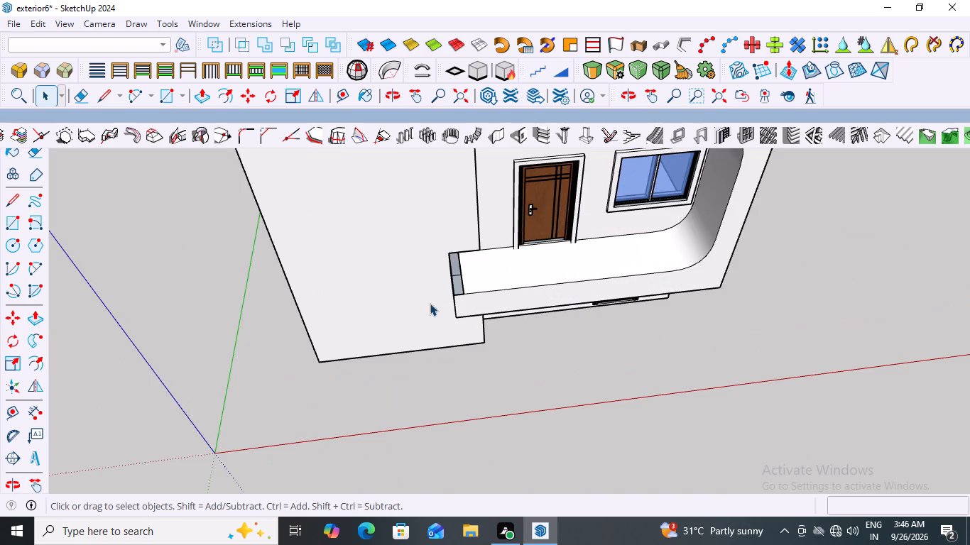
scroll(456, 239, up, 11)
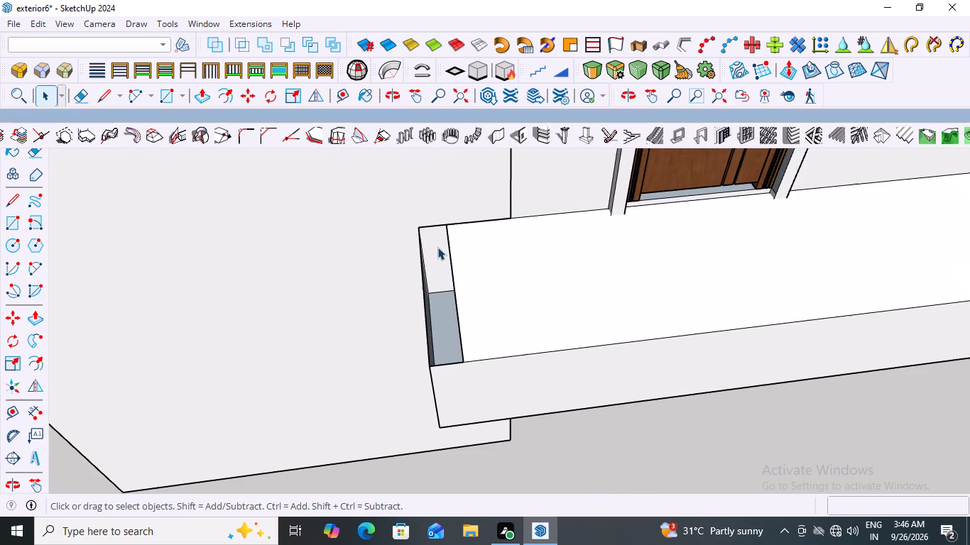
scroll(437, 247, up, 3)
key(ctrl+z)
key(ctrl+z)
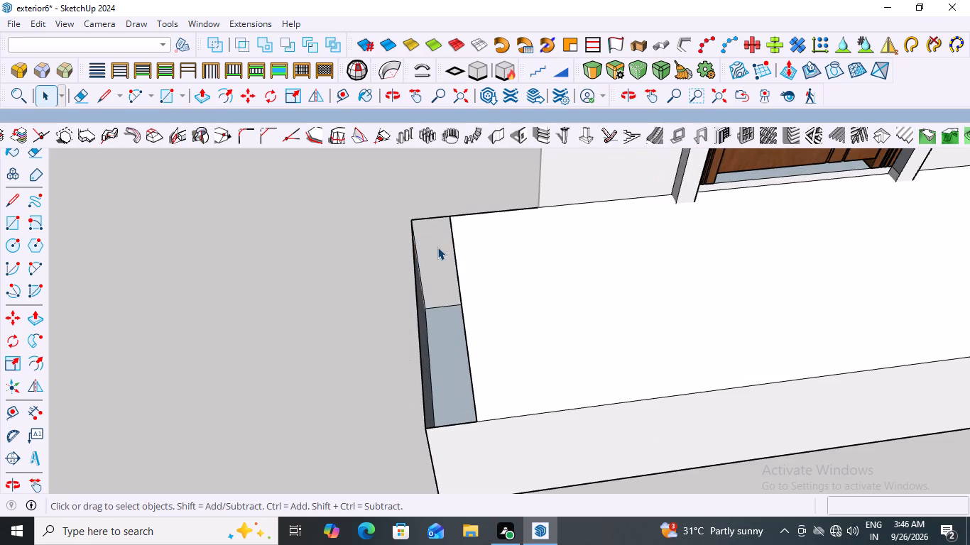
key(ctrl+z)
scroll(408, 253, down, 14)
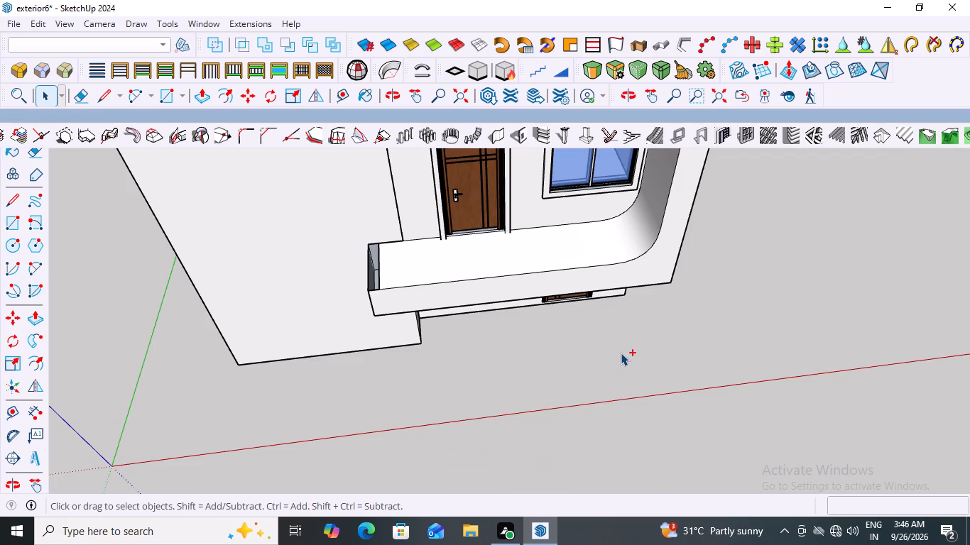
key(ctrl+z)
key(ctrl+z)
key(ctrl+z)
key(ctrl+z)
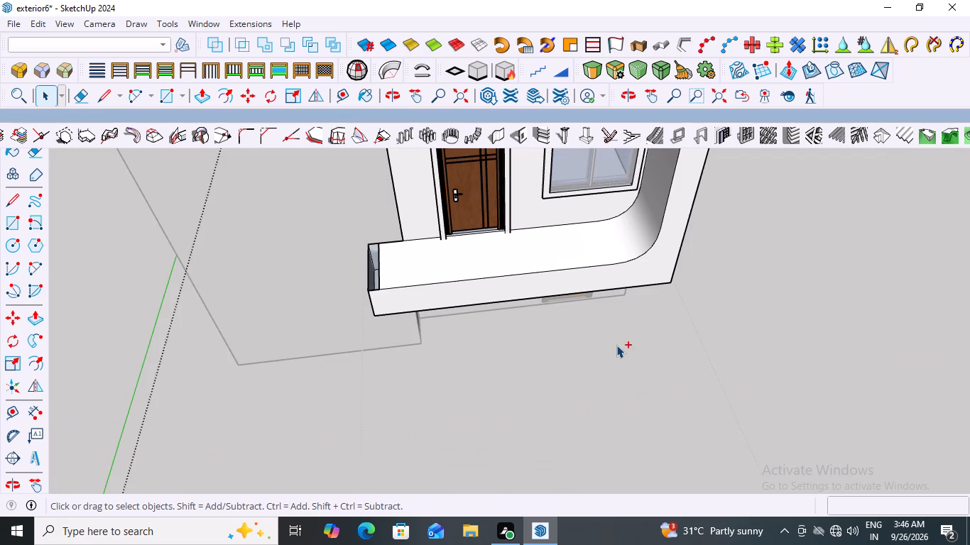
key(ctrl+z)
key(ctrl+z)
key(ctrl+z)
key(ctrl+z)
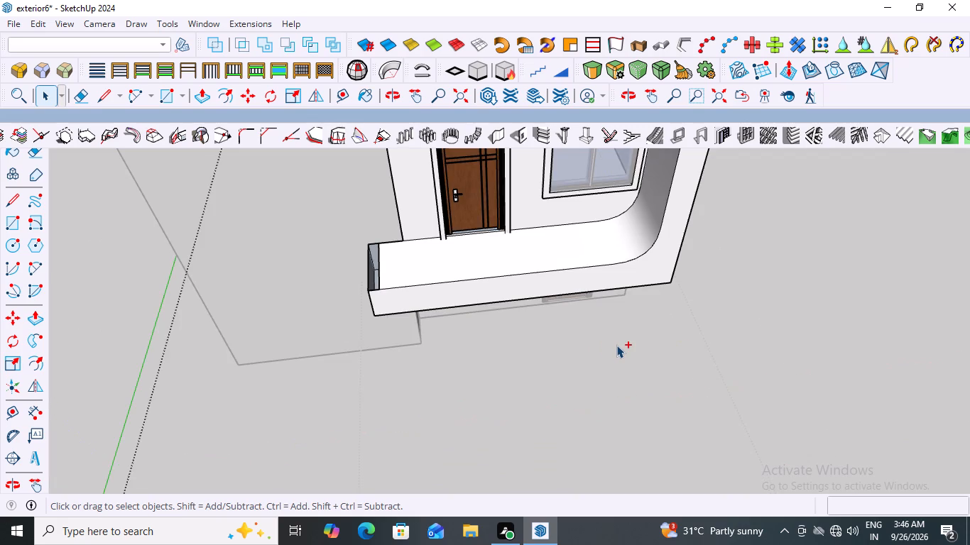
key(ctrl+z)
key(ctrl+z)
key(ctrl+z)
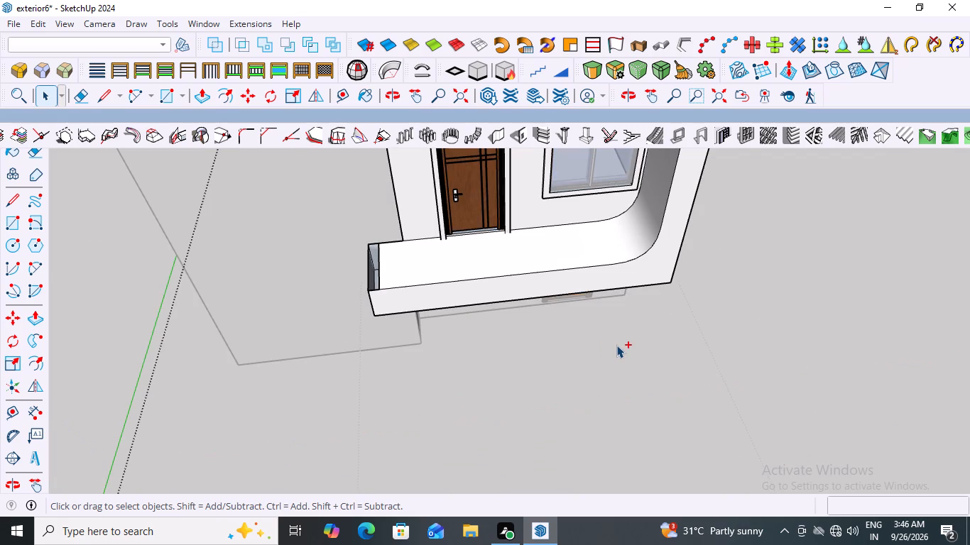
key(ctrl+z)
key(ctrl+z)
key(ctrl+z)
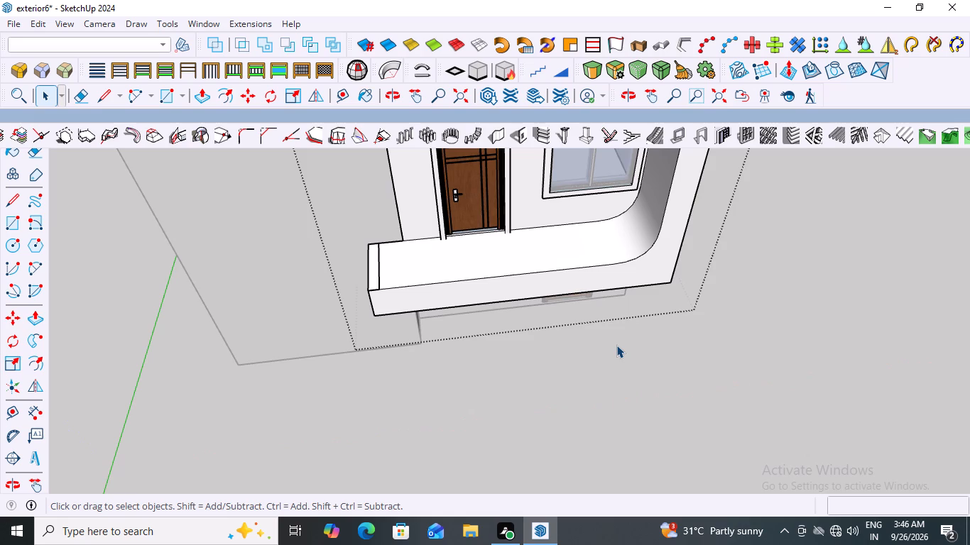
Undo the narrow strip marked off at the free end of the balcony slab, and close the group.
key(ctrl+z)
key(ctrl+z)
key(ctrl+z)
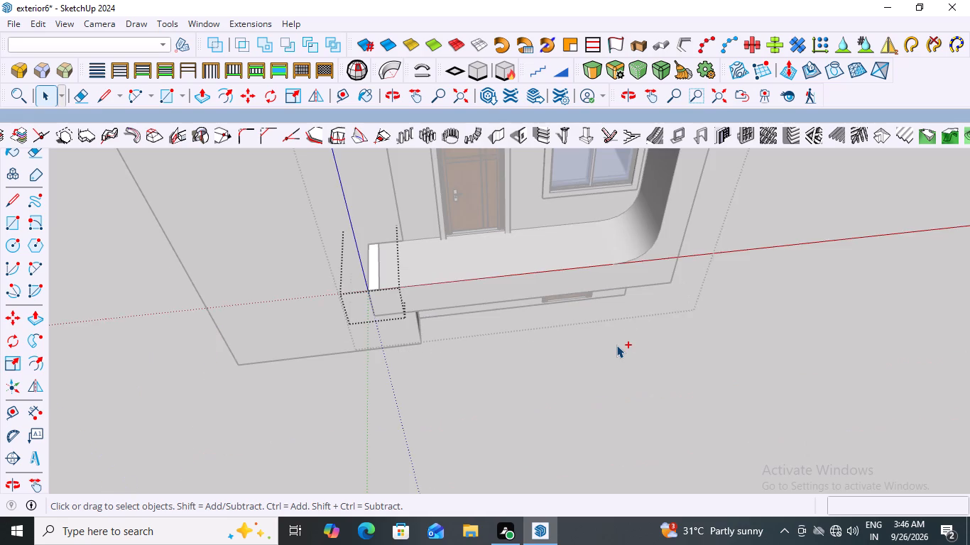
key(ctrl+z)
key(ctrl+z)
key(ctrl+z)
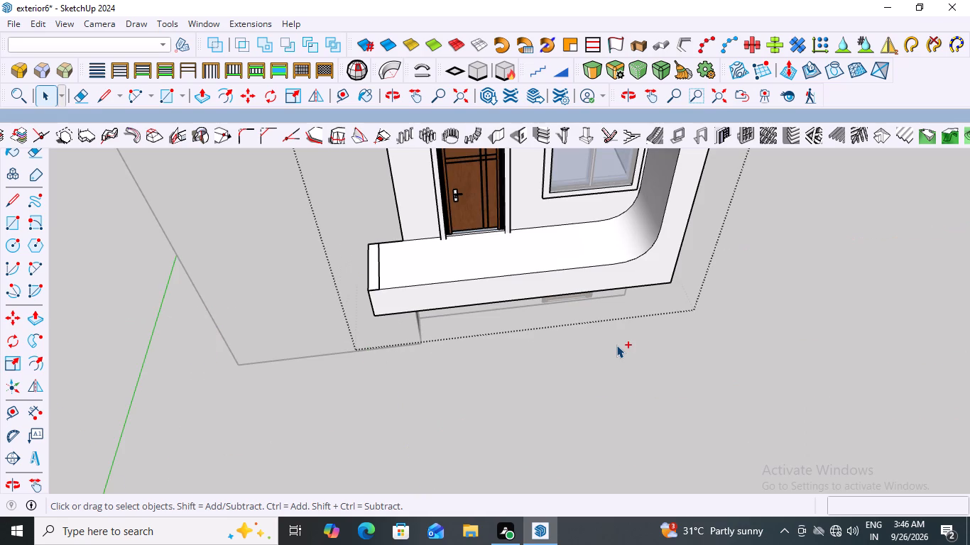
key(ctrl+z)
key(ctrl+z)
click(429, 375)
Examine the house front and its curved balcony frame from several heights and angles.
scroll(465, 369, down, 8)
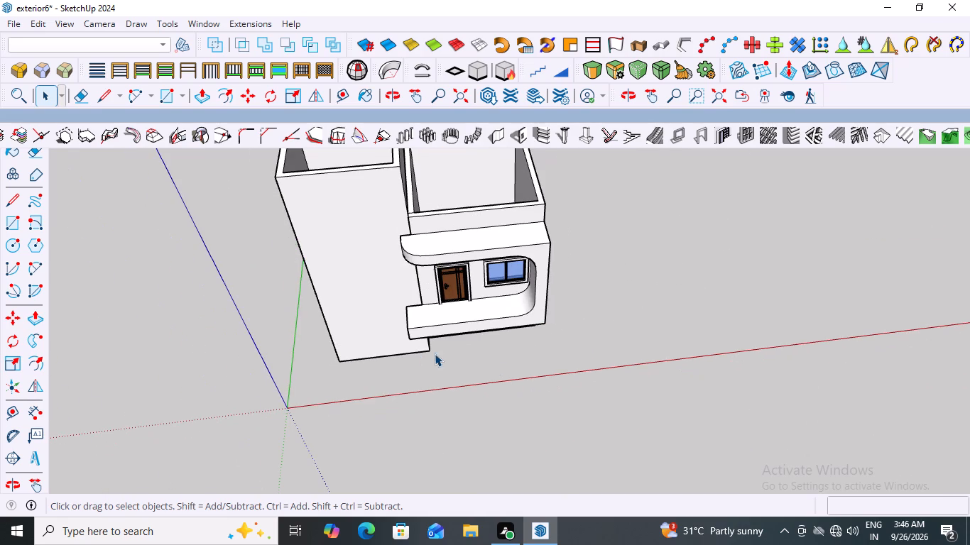
scroll(457, 270, up, 2)
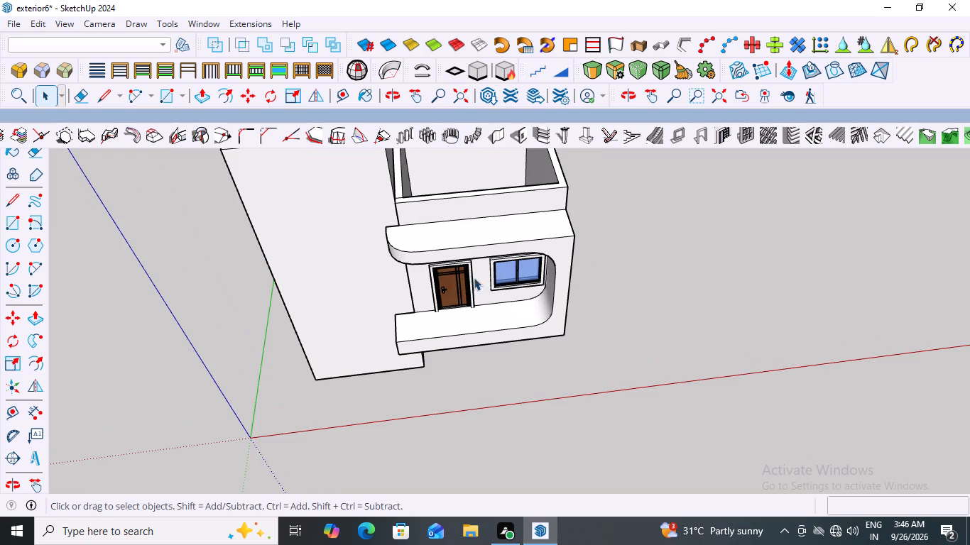
scroll(525, 276, down, 9)
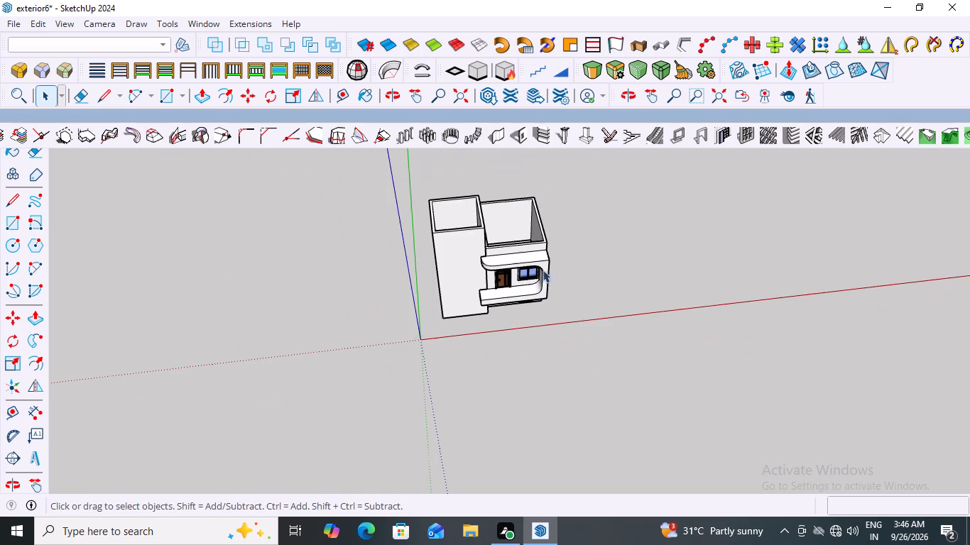
scroll(543, 270, down, 8)
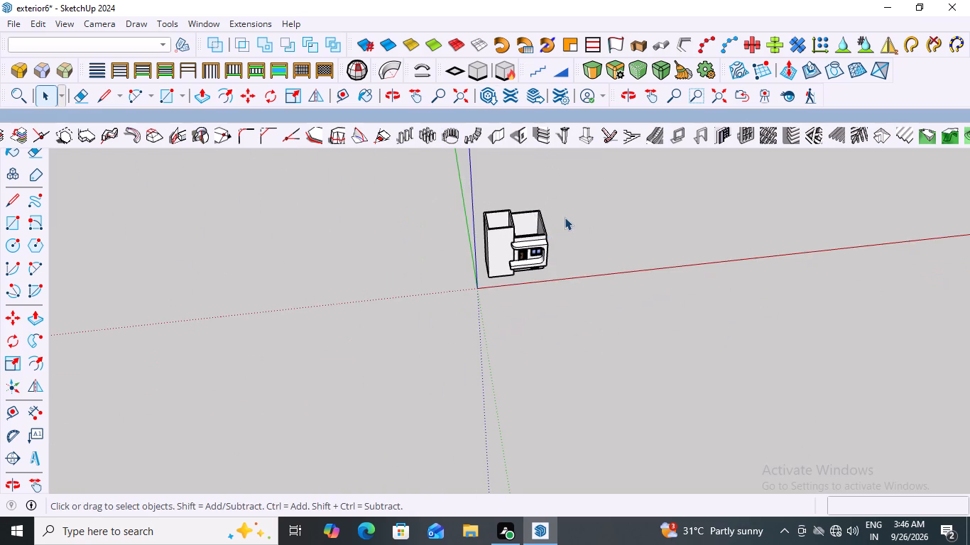
scroll(568, 214, up, 14)
middle_drag(570, 252, 527, 206)
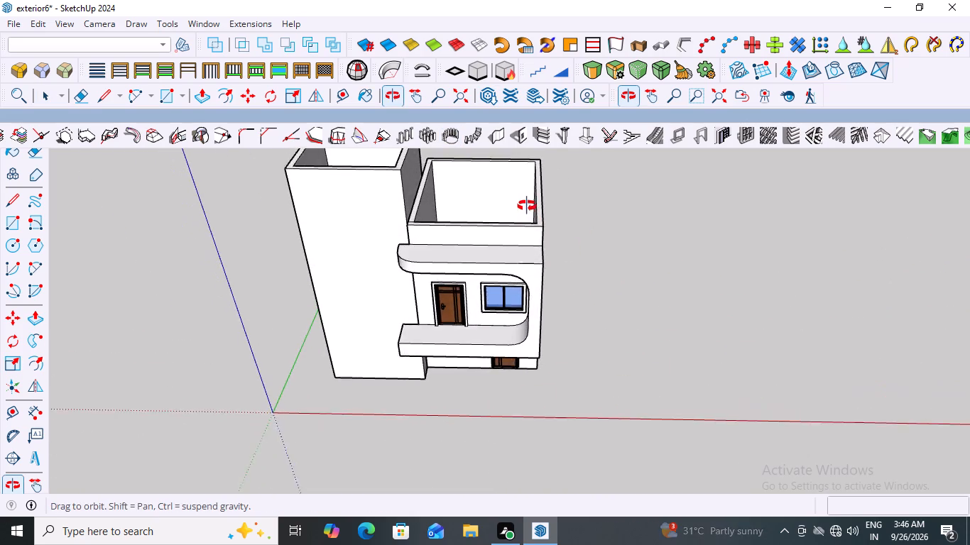
middle_drag(527, 206, 562, 208)
scroll(398, 327, up, 6)
middle_drag(467, 361, 465, 360)
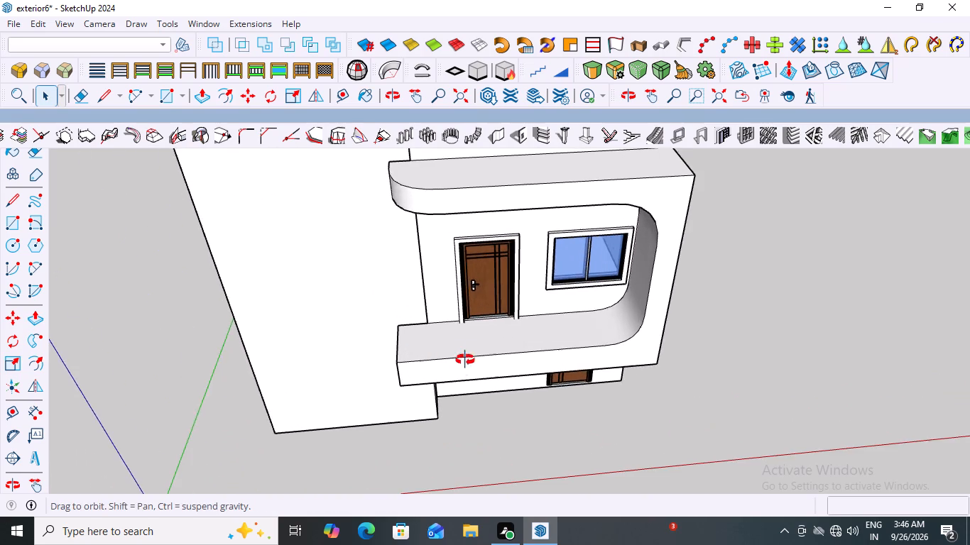
middle_drag(465, 360, 501, 296)
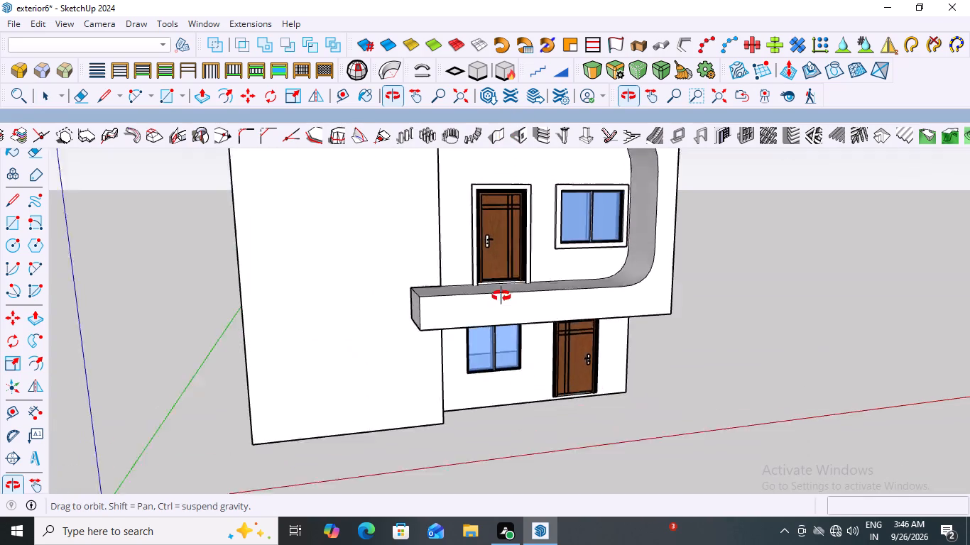
middle_drag(501, 296, 459, 366)
scroll(466, 365, down, 9)
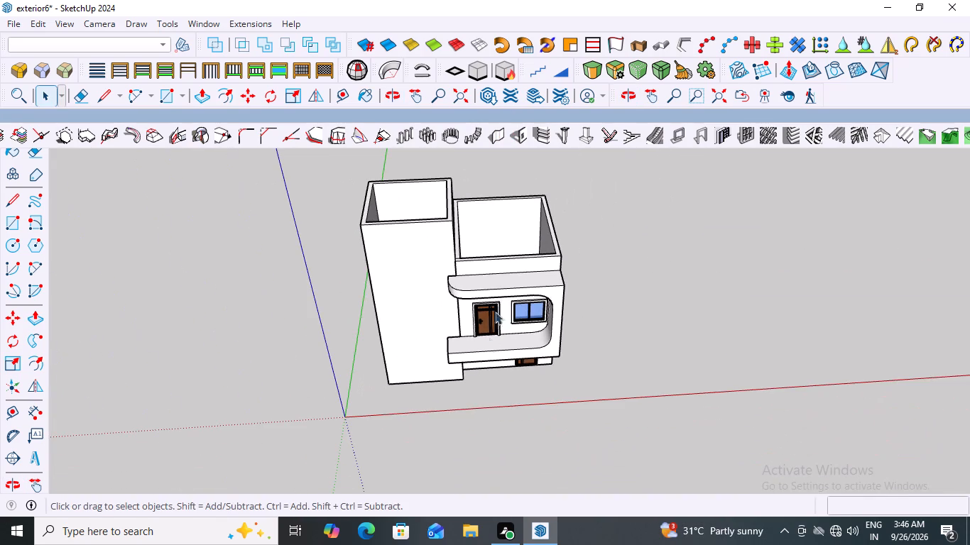
middle_click(484, 183)
scroll(471, 345, up, 3)
middle_drag(501, 311, 496, 240)
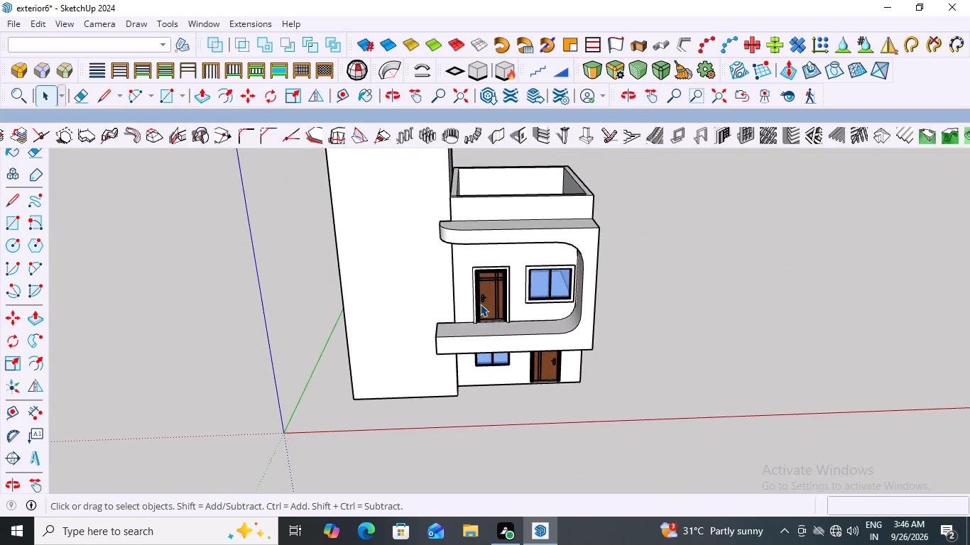
scroll(480, 304, up, 3)
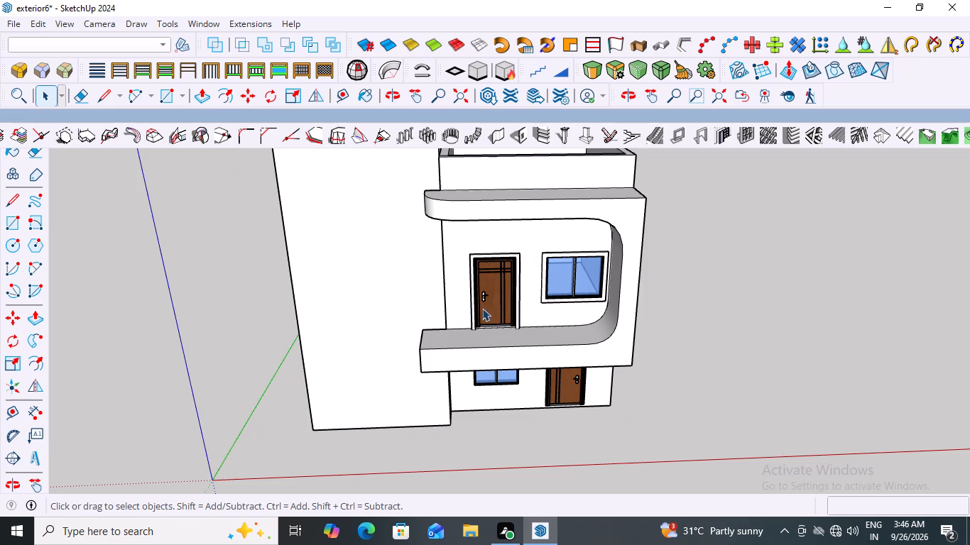
scroll(526, 302, down, 5)
middle_drag(528, 324, 532, 377)
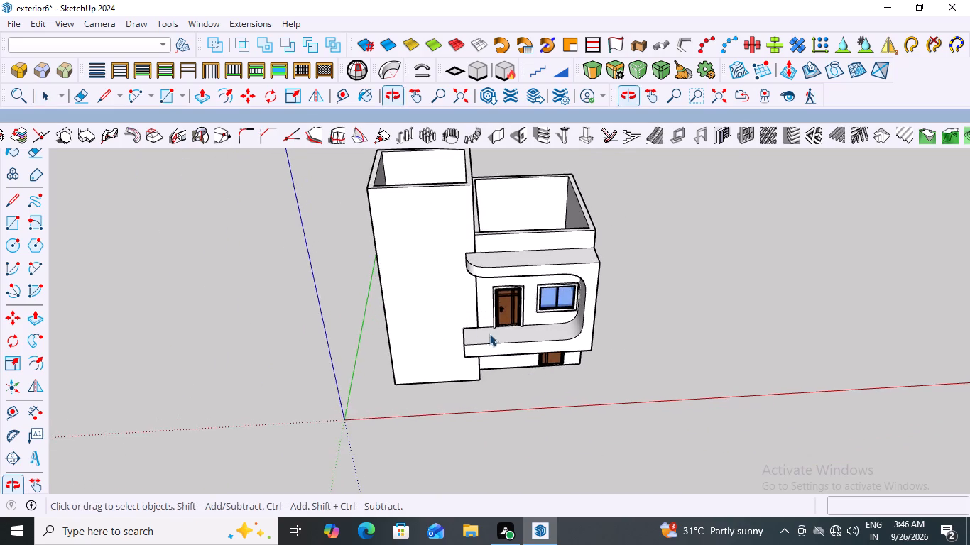
Examine the free end of the upper-floor balcony slab and the adjoining tower wall from several angles.
scroll(479, 324, up, 8)
scroll(482, 323, down, 10)
scroll(479, 341, up, 3)
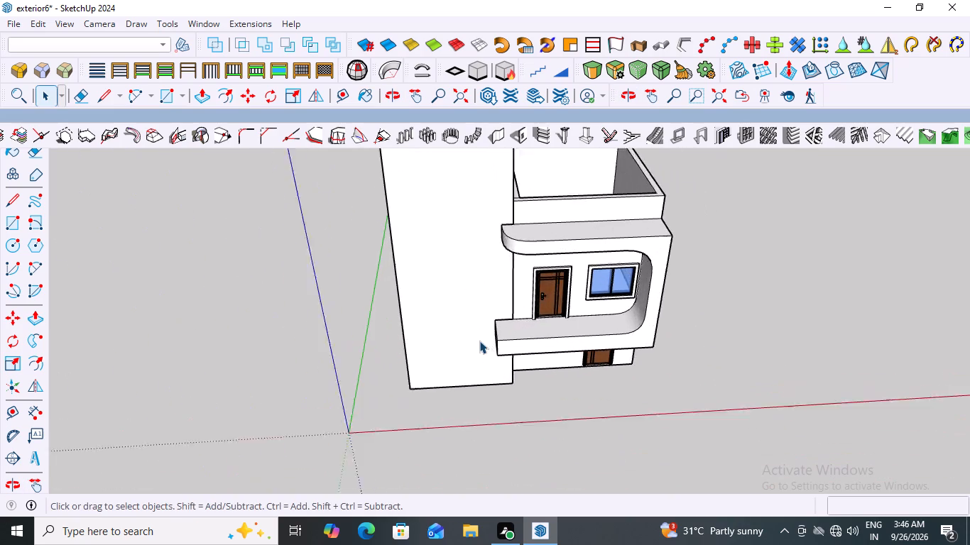
scroll(479, 341, up, 4)
middle_drag(542, 314, 517, 382)
scroll(527, 338, up, 4)
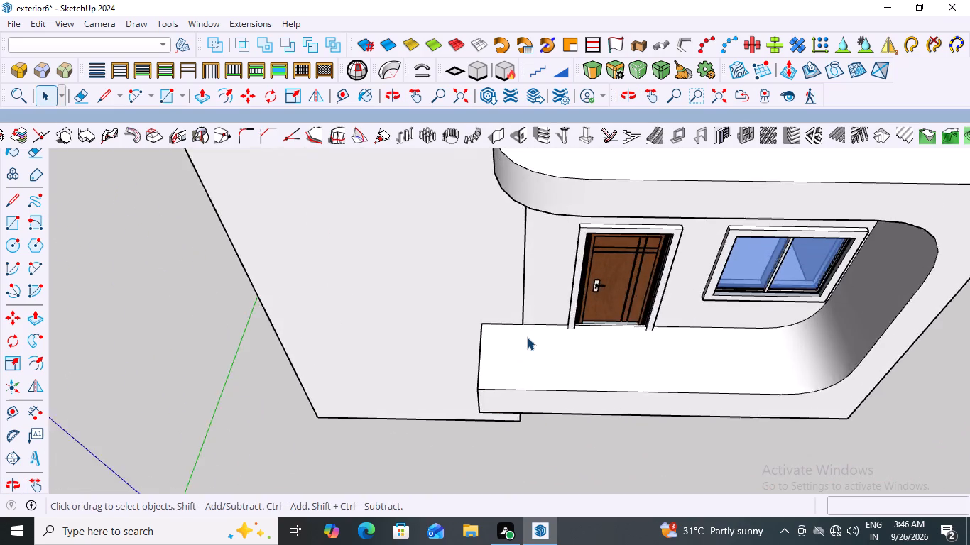
scroll(527, 337, up, 1)
scroll(527, 337, down, 5)
middle_drag(523, 344, 714, 278)
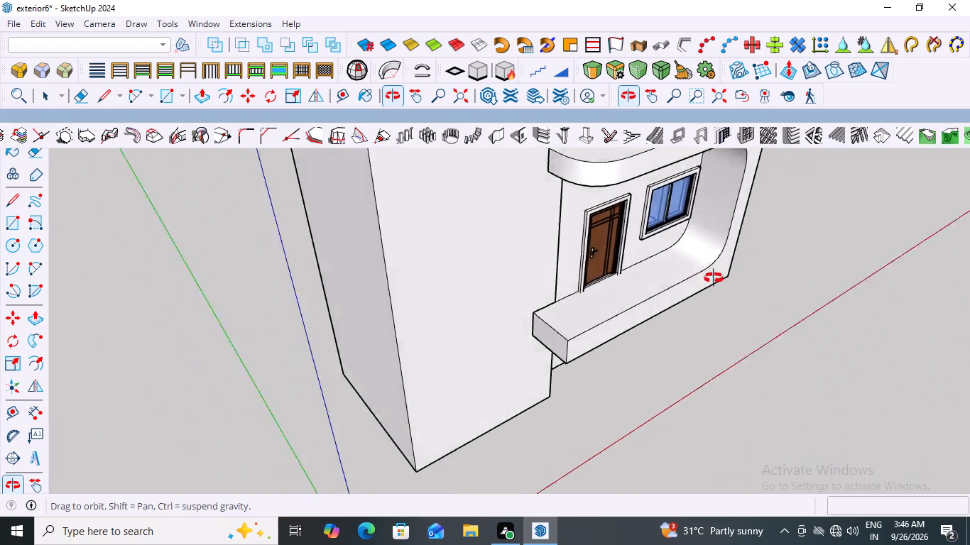
middle_drag(714, 278, 554, 332)
scroll(534, 335, up, 5)
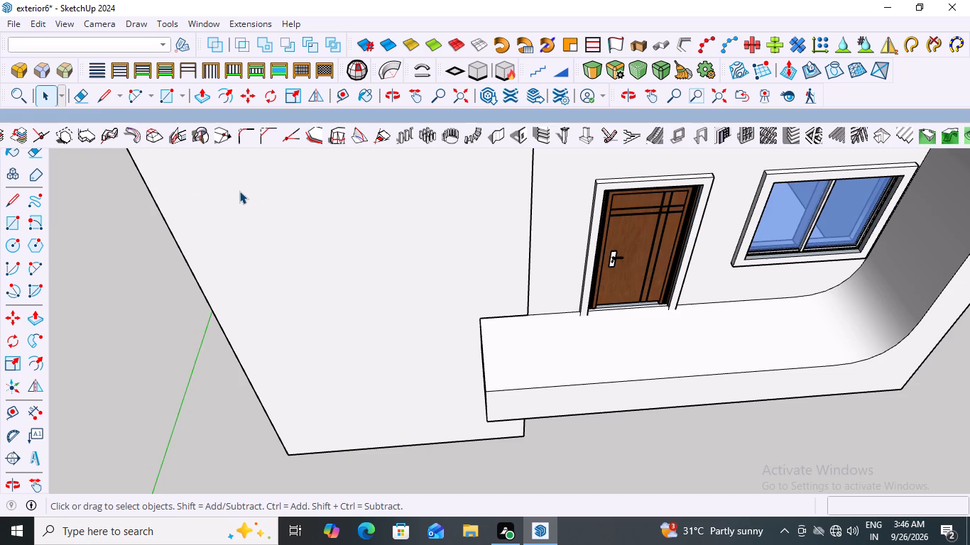
scroll(186, 199, down, 9)
scroll(385, 285, up, 3)
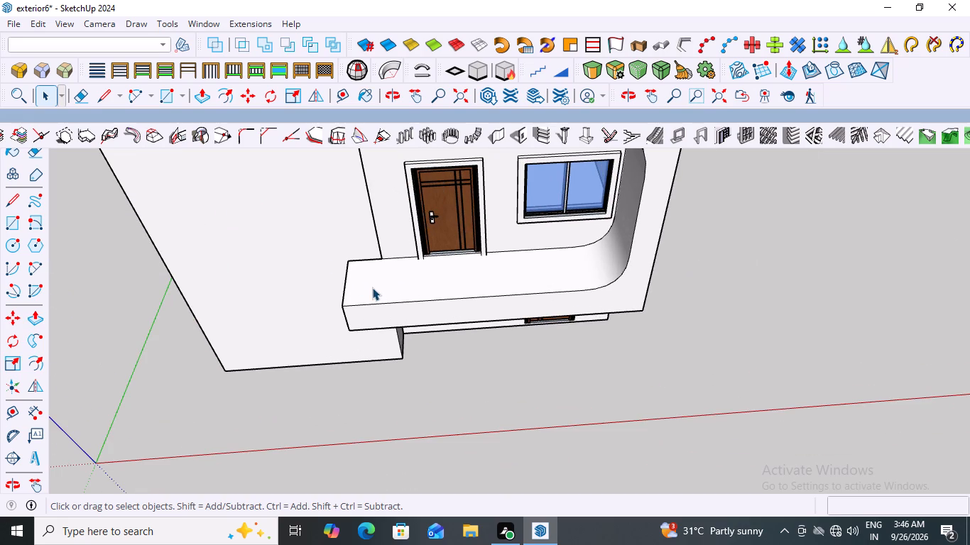
Open the upper-floor house group for editing and select the balcony frame's inner floor face together with its edges.
double_click(359, 279)
click(361, 279)
middle_drag(342, 287, 378, 309)
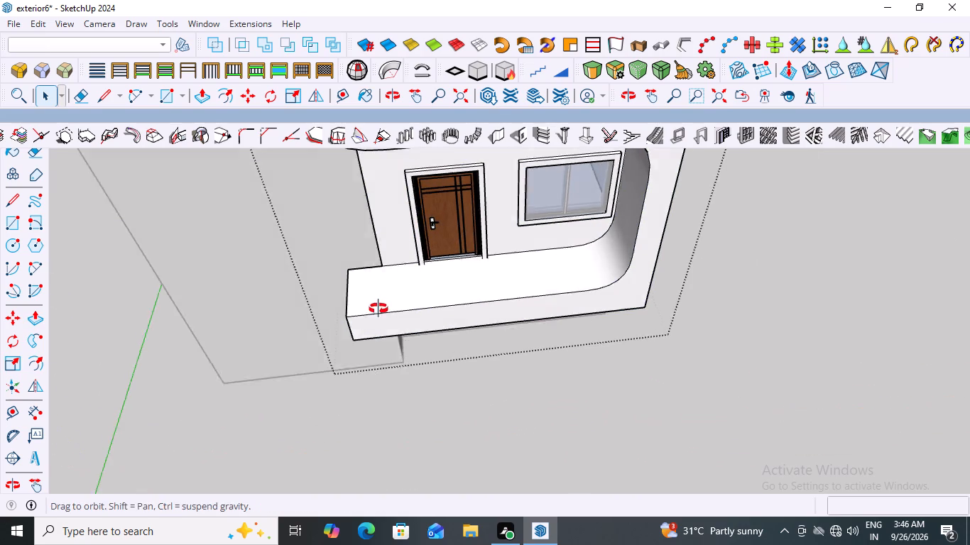
middle_drag(378, 309, 405, 323)
scroll(344, 280, down, 11)
middle_drag(294, 334, 247, 270)
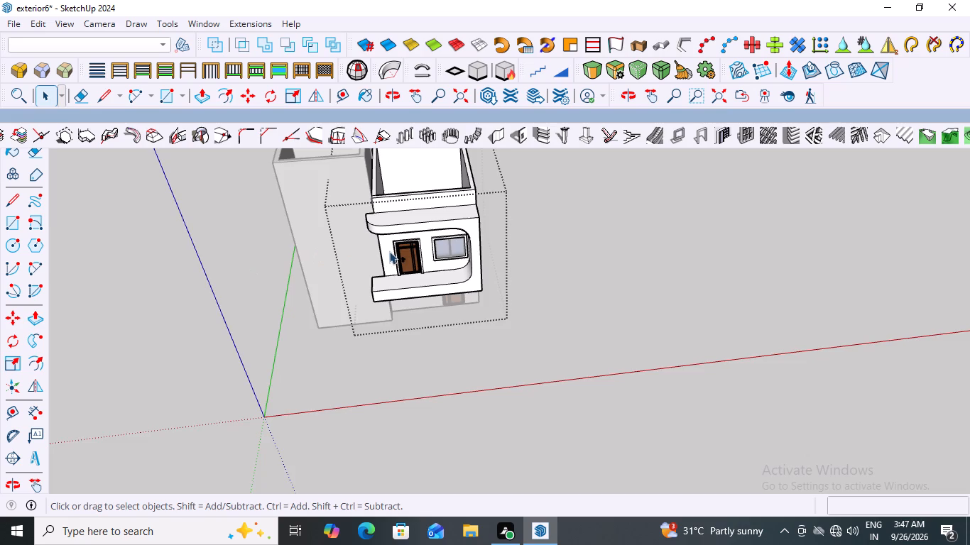
scroll(354, 253, up, 3)
scroll(403, 305, up, 2)
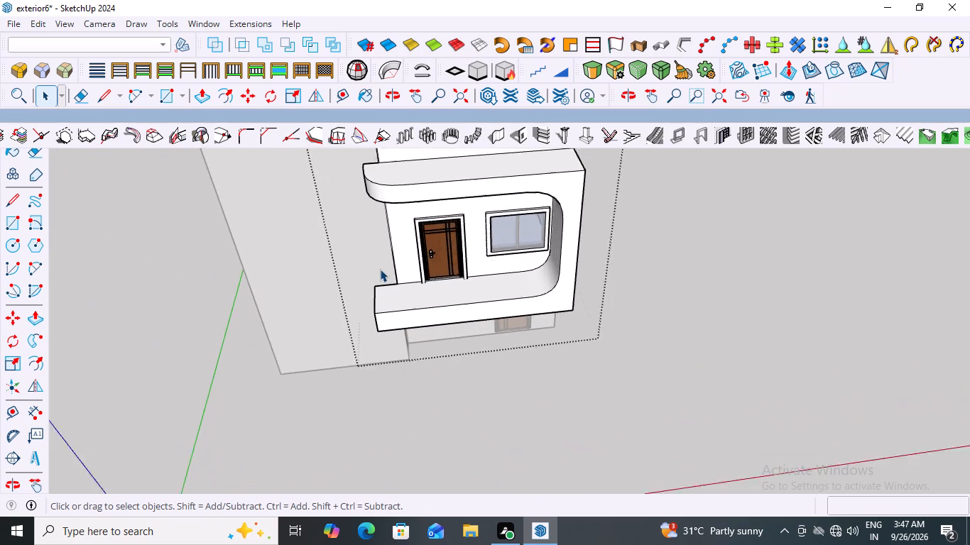
scroll(380, 269, up, 8)
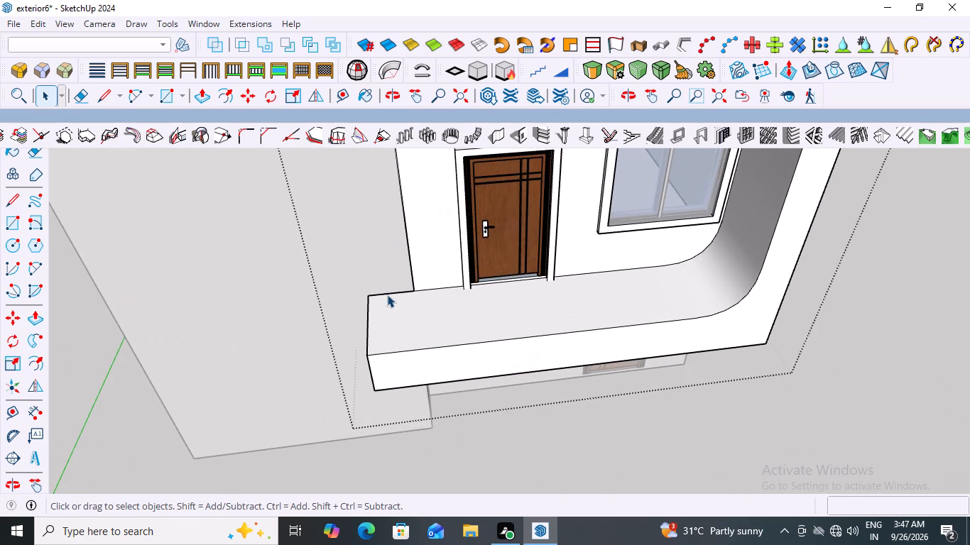
click(415, 318)
click(415, 316)
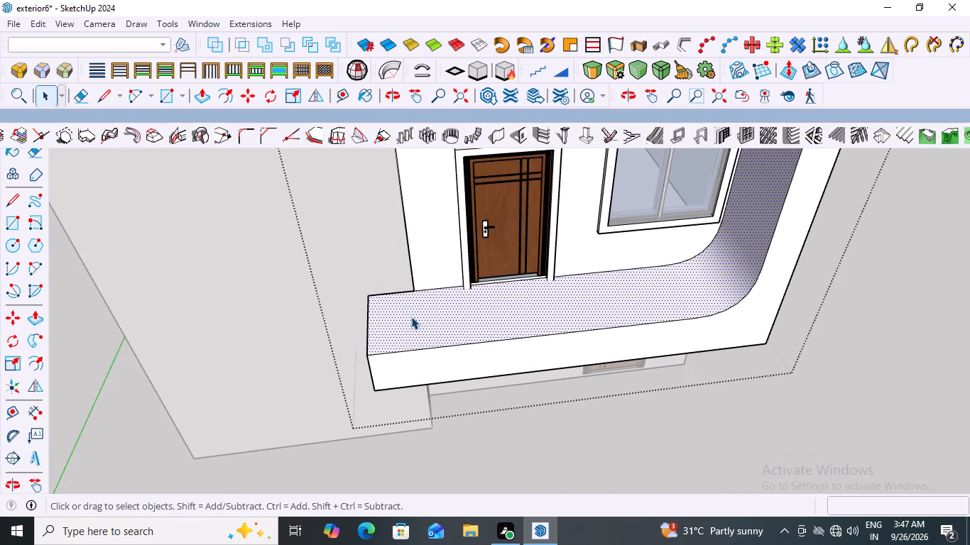
double_click(411, 316)
Draw a rectangle about 11 1/4" by 4' 7/16" across the full depth of the balcony floor at its free end.
scroll(385, 317, down, 14)
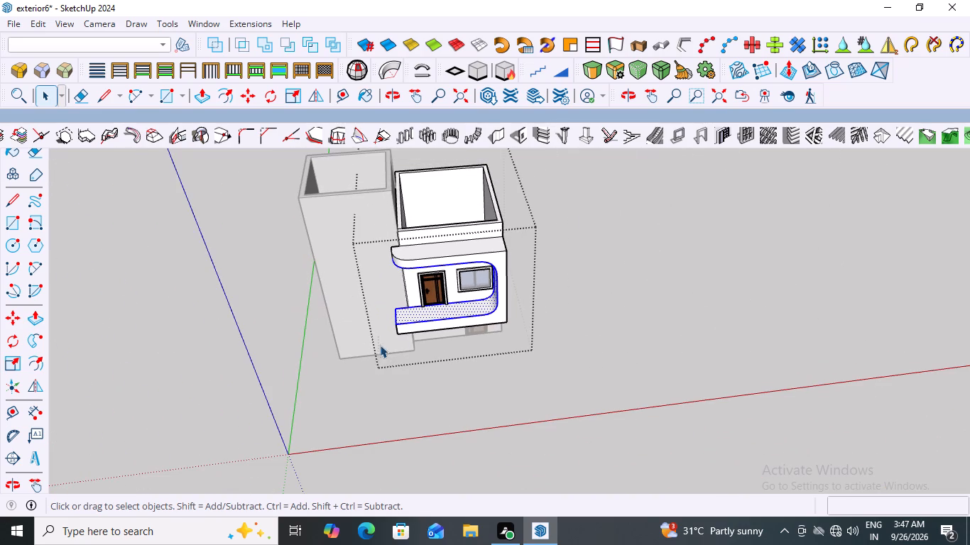
scroll(402, 215, up, 4)
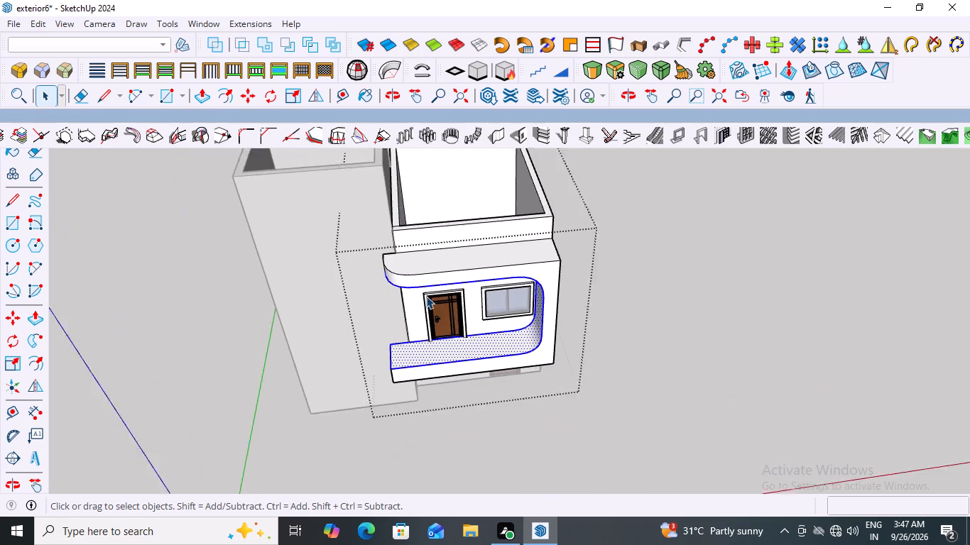
scroll(426, 296, up, 1)
scroll(516, 359, down, 8)
scroll(491, 390, up, 1)
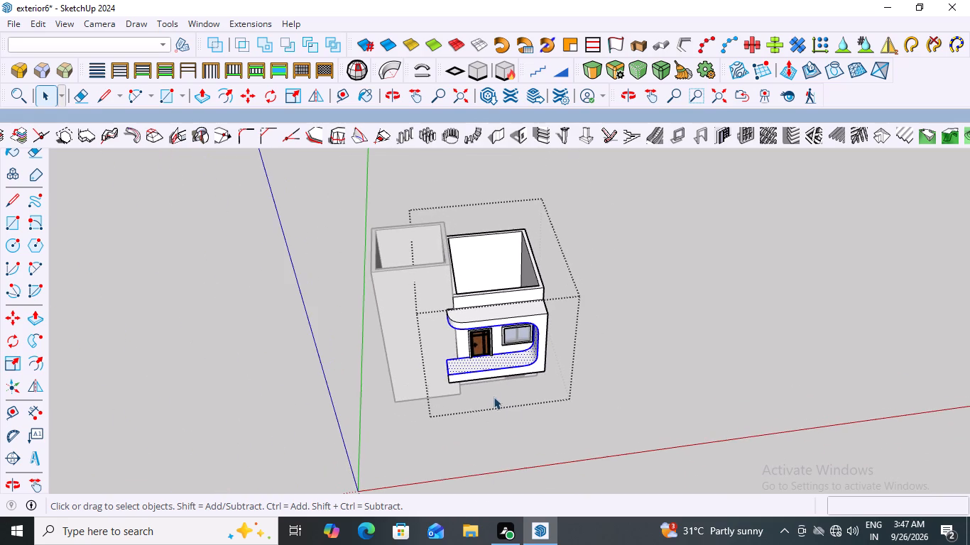
scroll(476, 360, up, 7)
scroll(413, 309, down, 9)
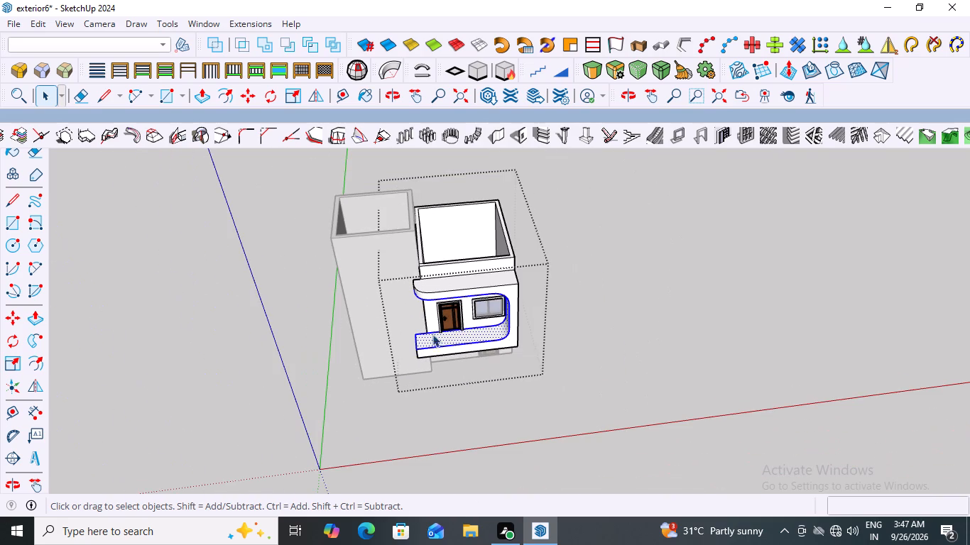
scroll(405, 334, up, 9)
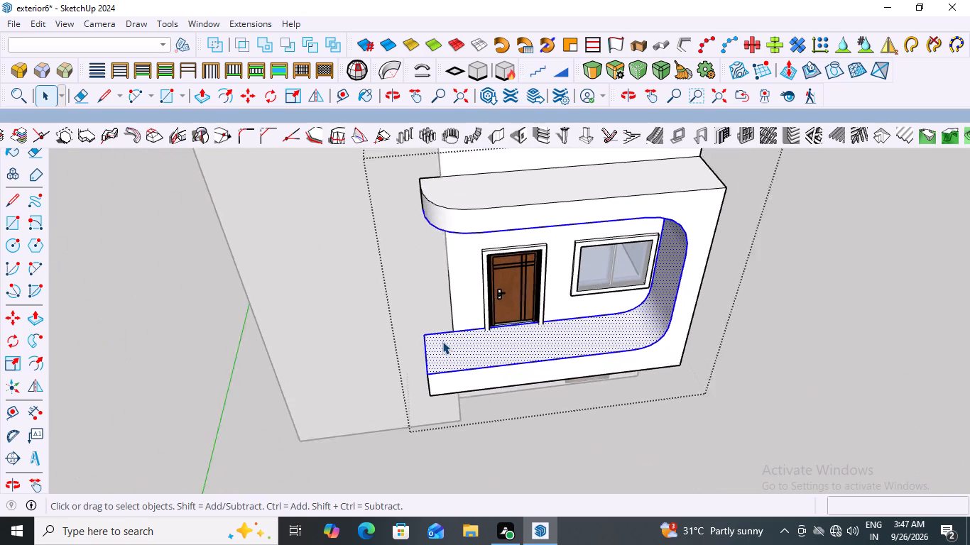
scroll(442, 341, up, 5)
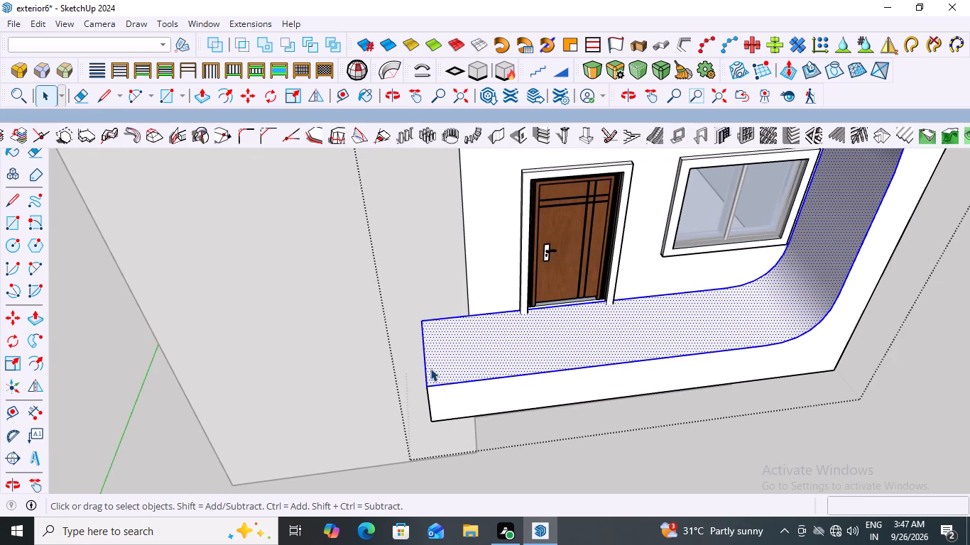
scroll(430, 368, up, 1)
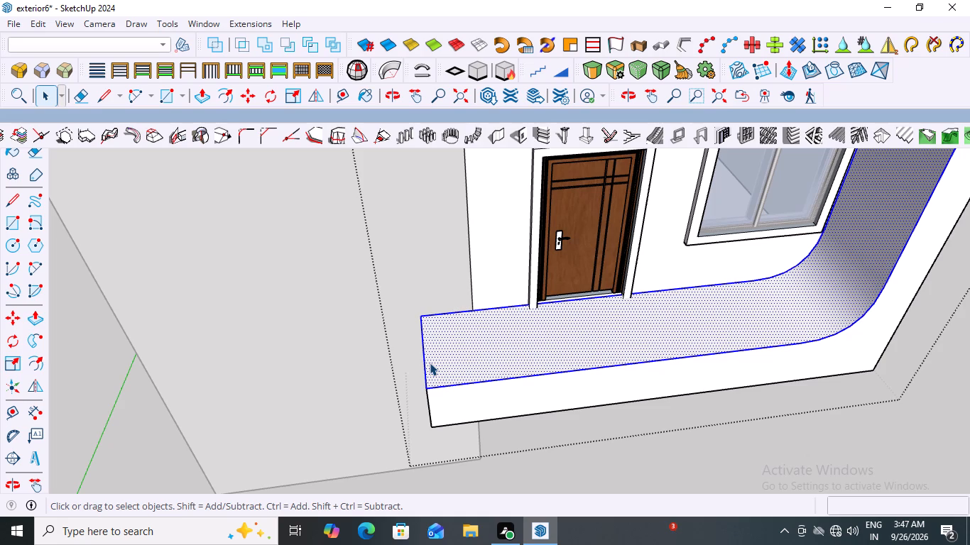
key(r)
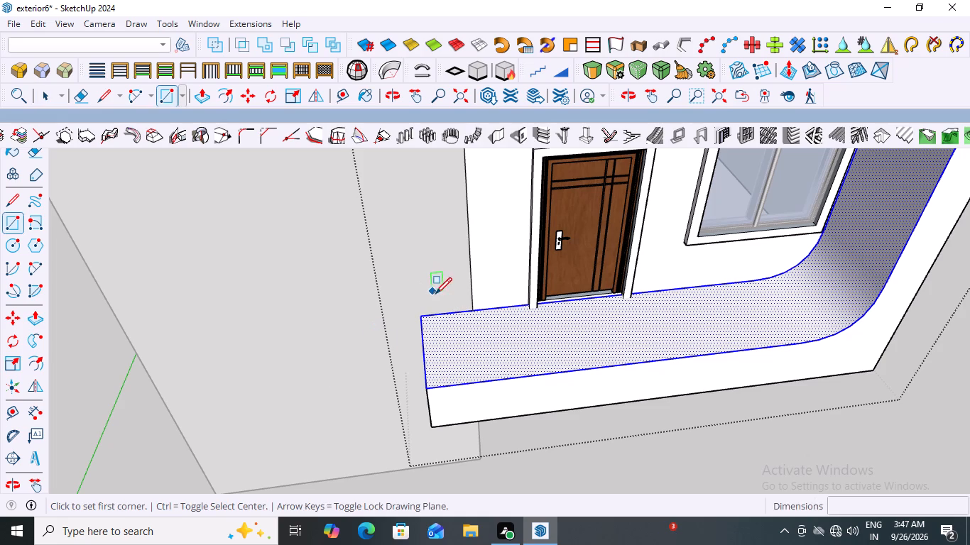
click(422, 315)
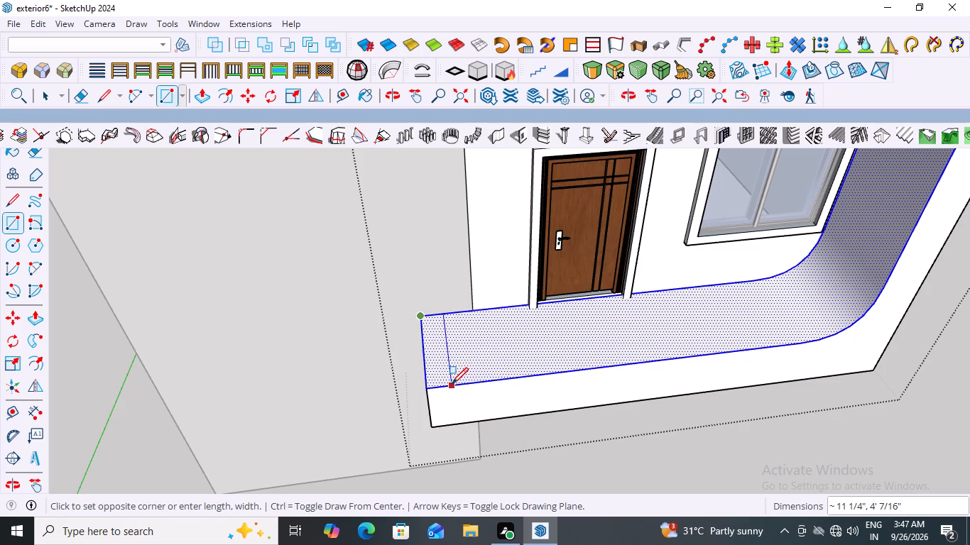
click(452, 384)
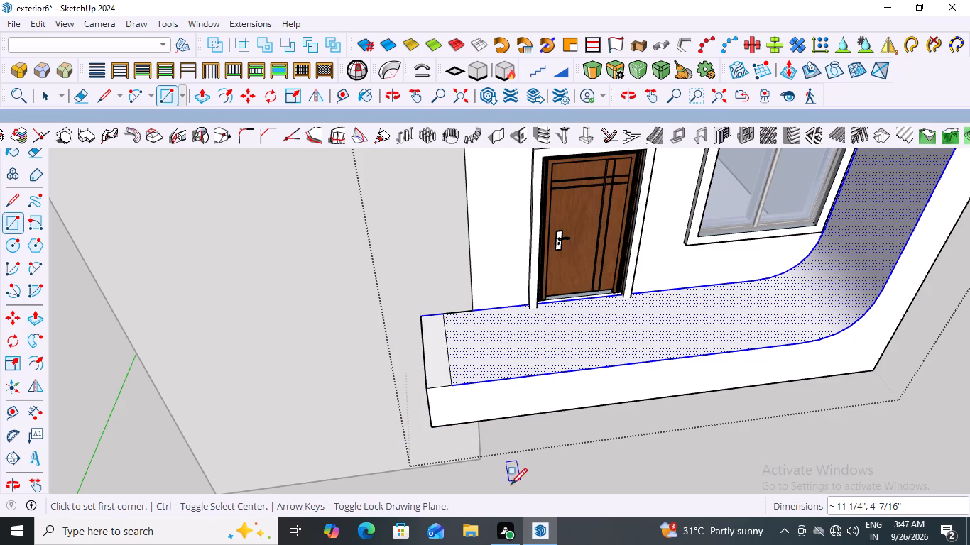
key(space)
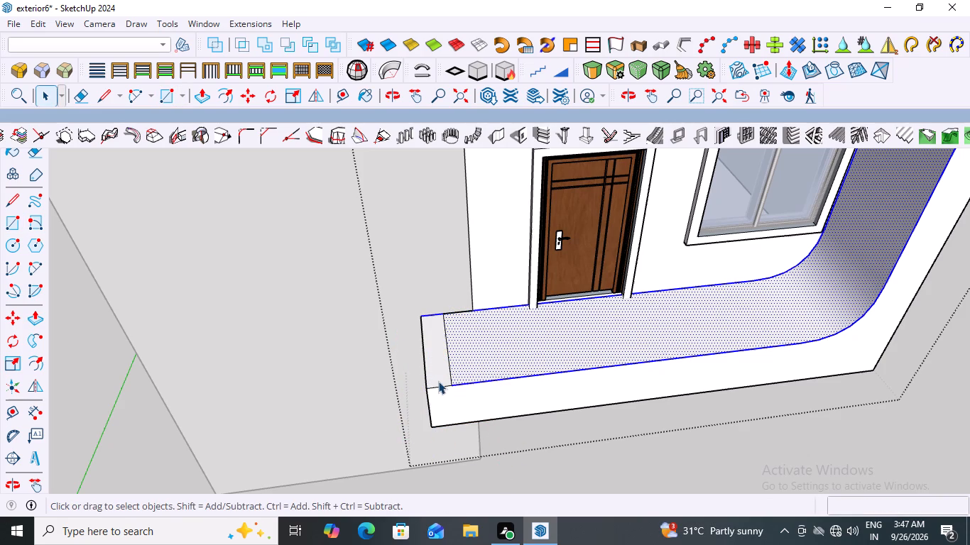
Make the narrow strip's face and edges at the balcony floor's free end into a group of its own.
click(433, 369)
double_click(433, 369)
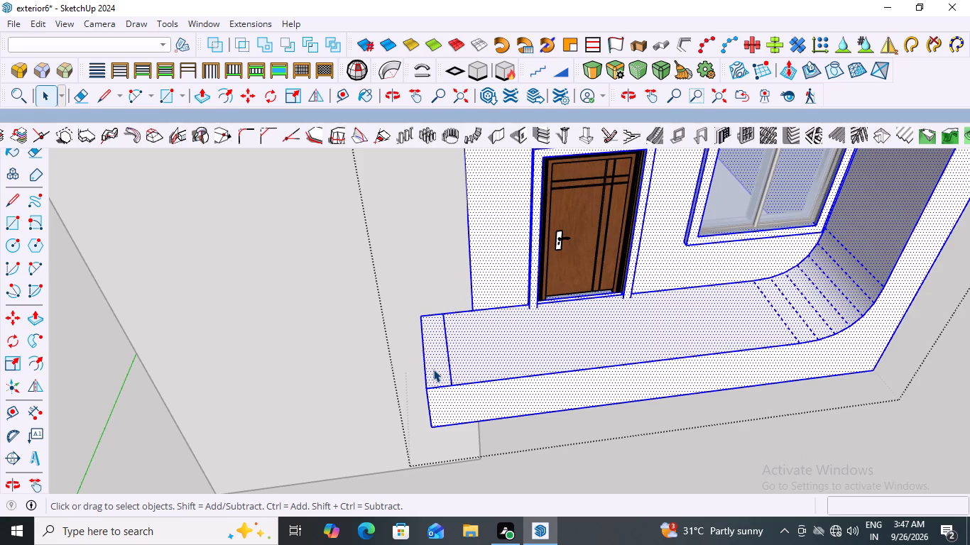
double_click(433, 369)
right_click(433, 369)
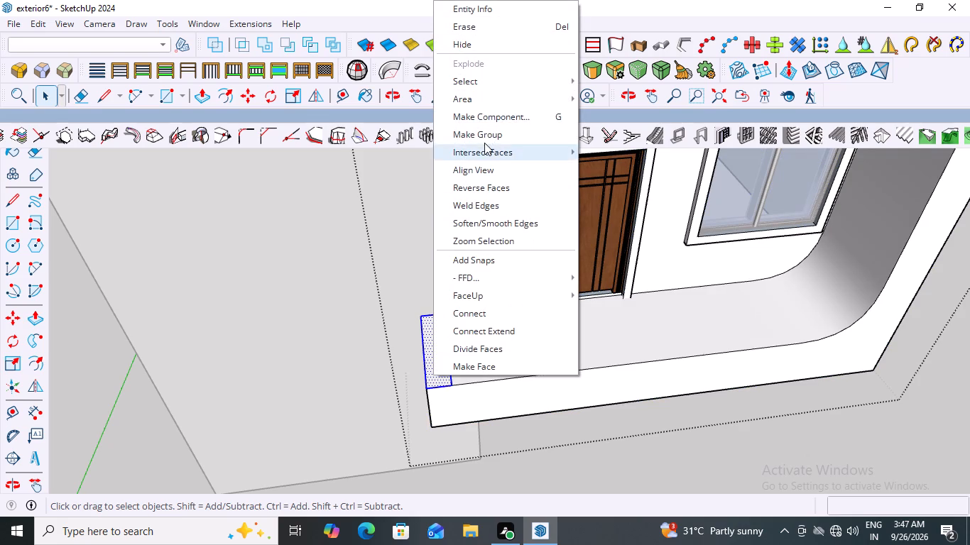
click(494, 133)
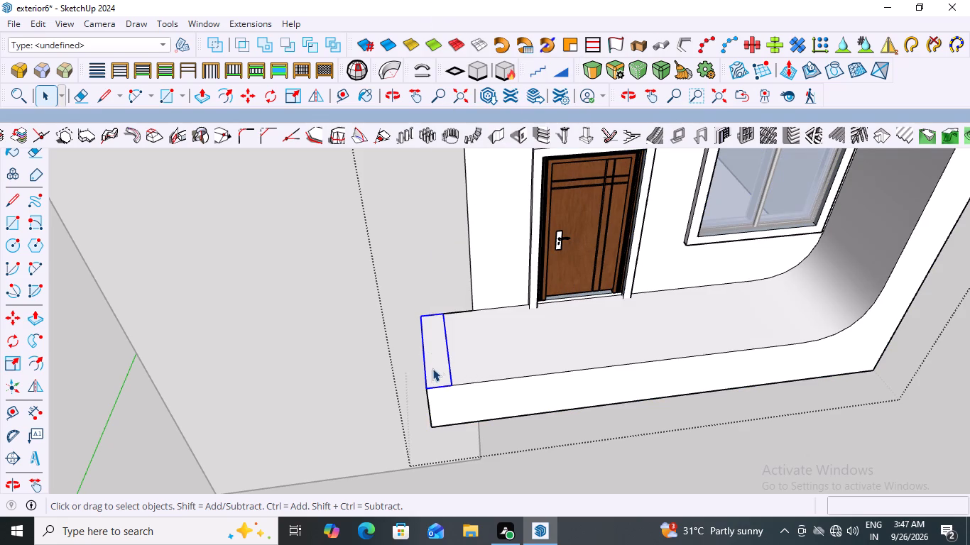
Check the strip group and the remaining balcony floor by selecting each separately, and close the house group.
click(440, 363)
double_click(440, 363)
click(440, 363)
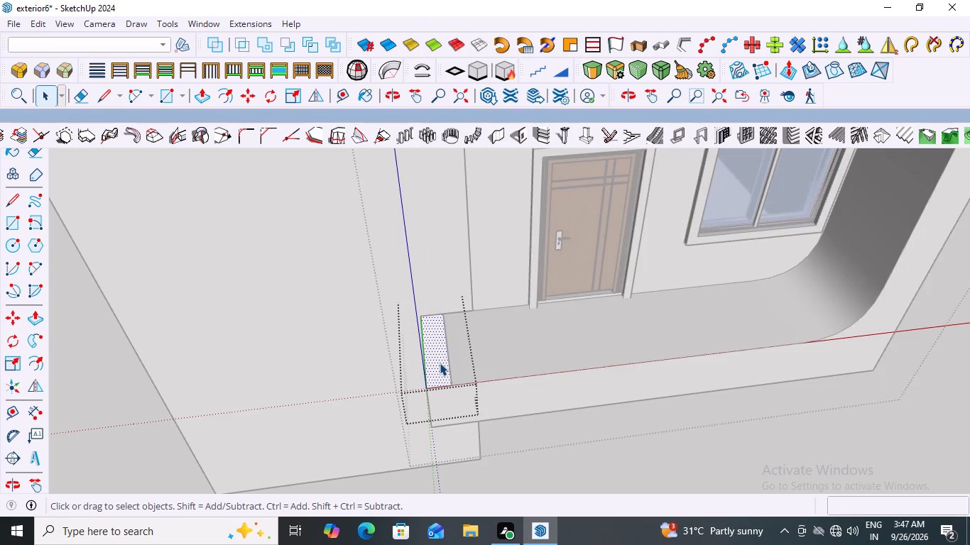
click(615, 481)
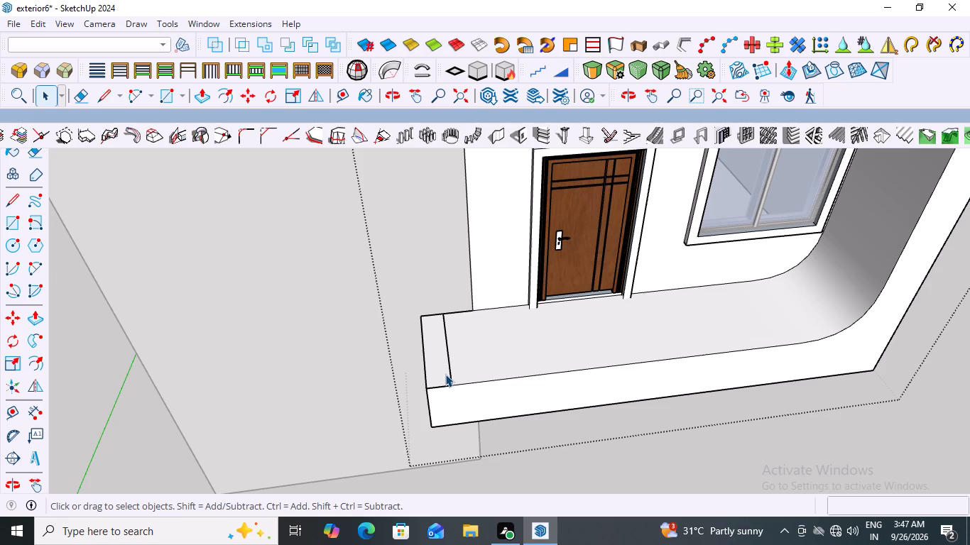
click(507, 352)
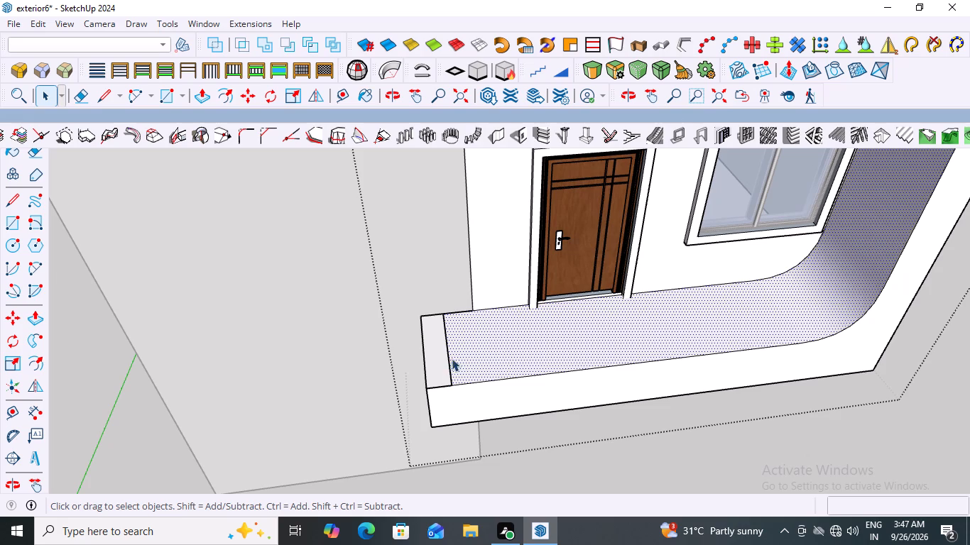
double_click(522, 350)
click(440, 358)
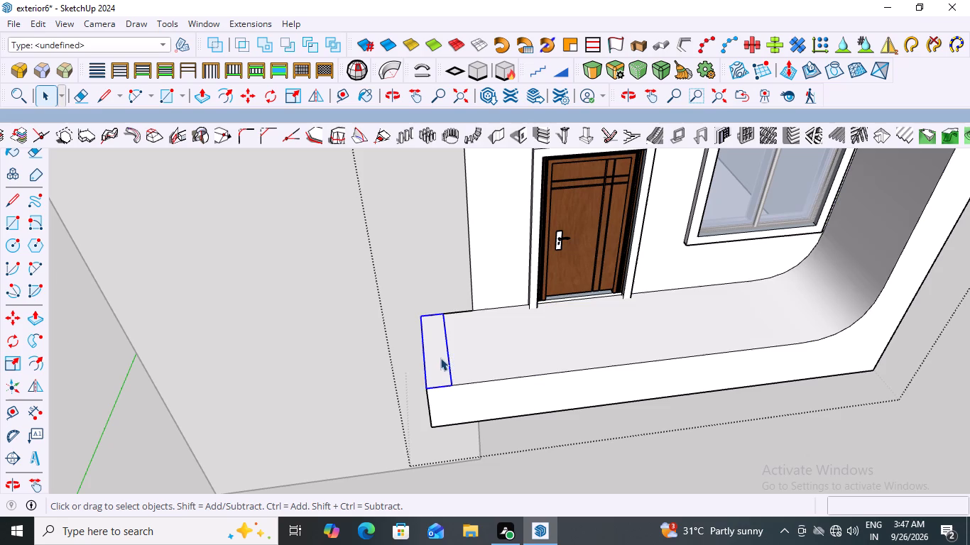
double_click(482, 356)
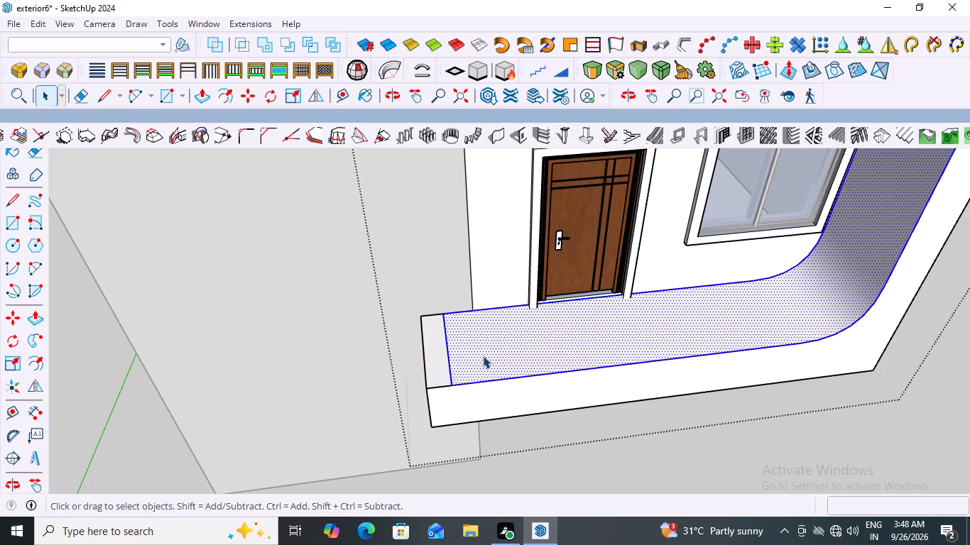
click(437, 358)
click(437, 358)
click(437, 358)
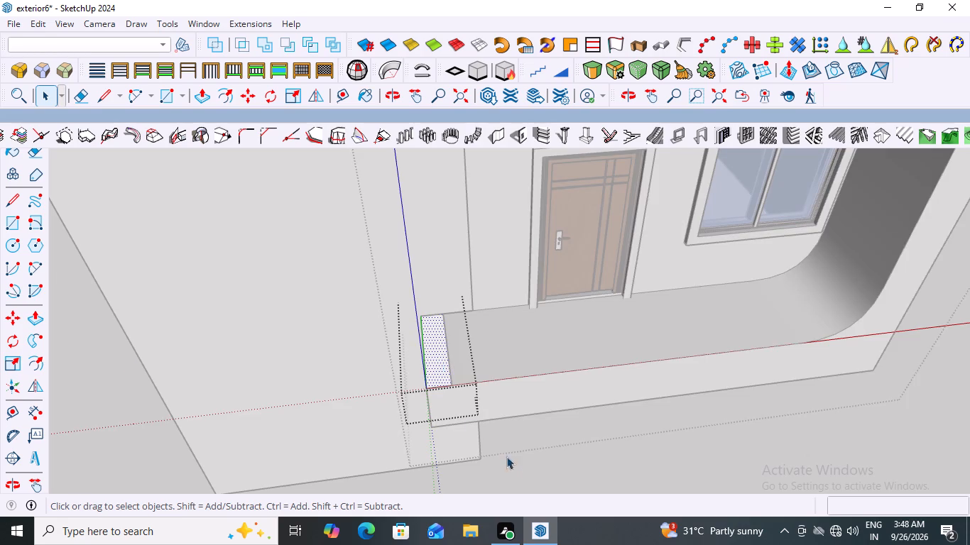
click(524, 470)
click(461, 374)
click(439, 368)
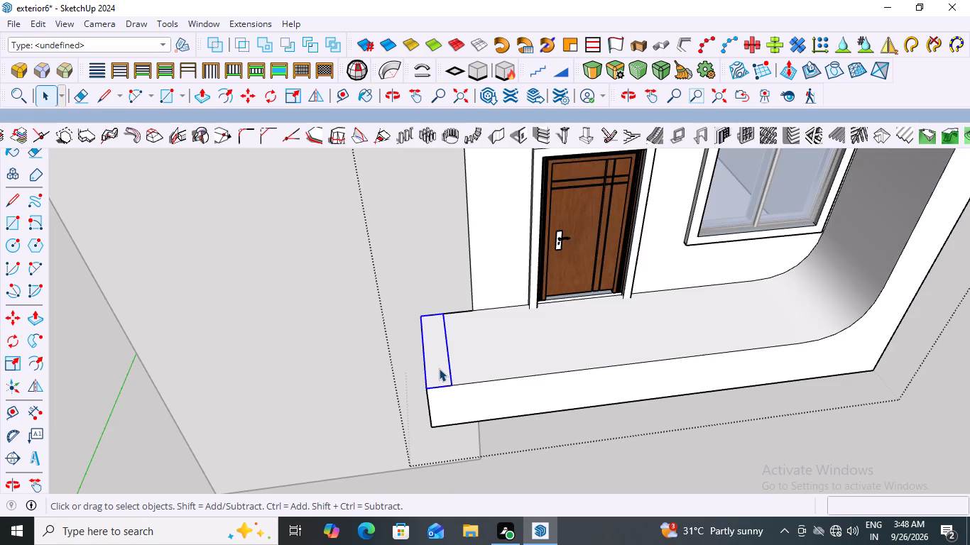
click(439, 368)
click(543, 476)
double_click(550, 488)
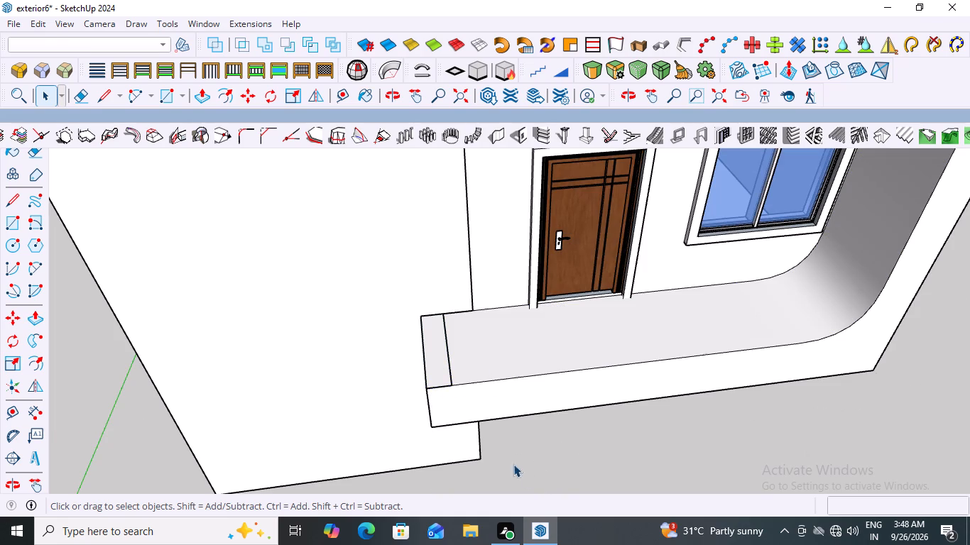
Open the upper-floor house group for editing and select the narrow strip group at the balcony floor's free end.
scroll(462, 429, down, 7)
click(444, 394)
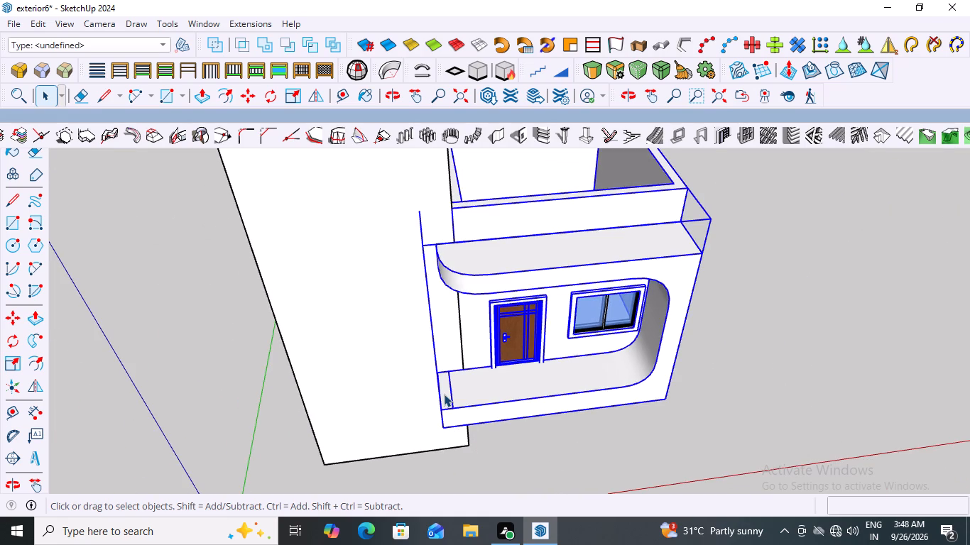
double_click(444, 394)
click(444, 394)
scroll(444, 394, up, 4)
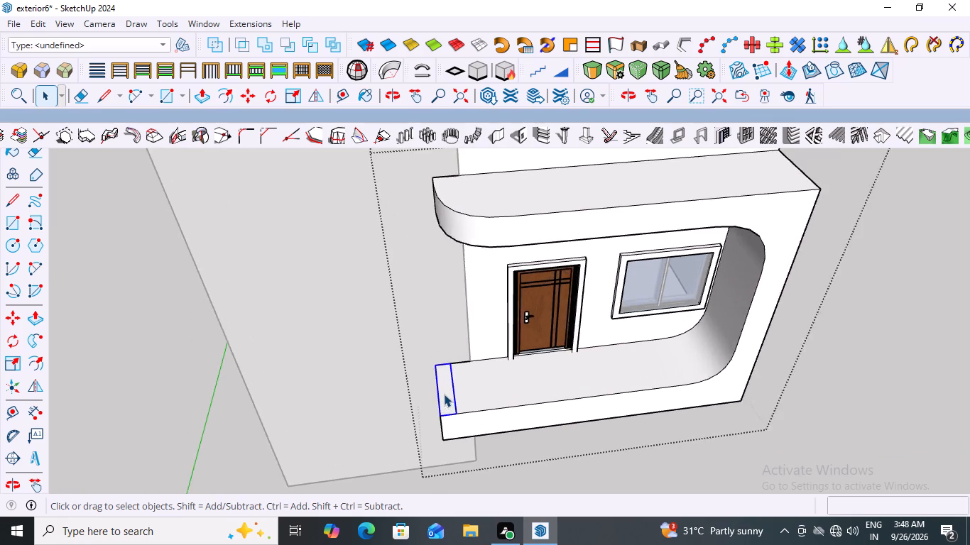
scroll(444, 394, up, 1)
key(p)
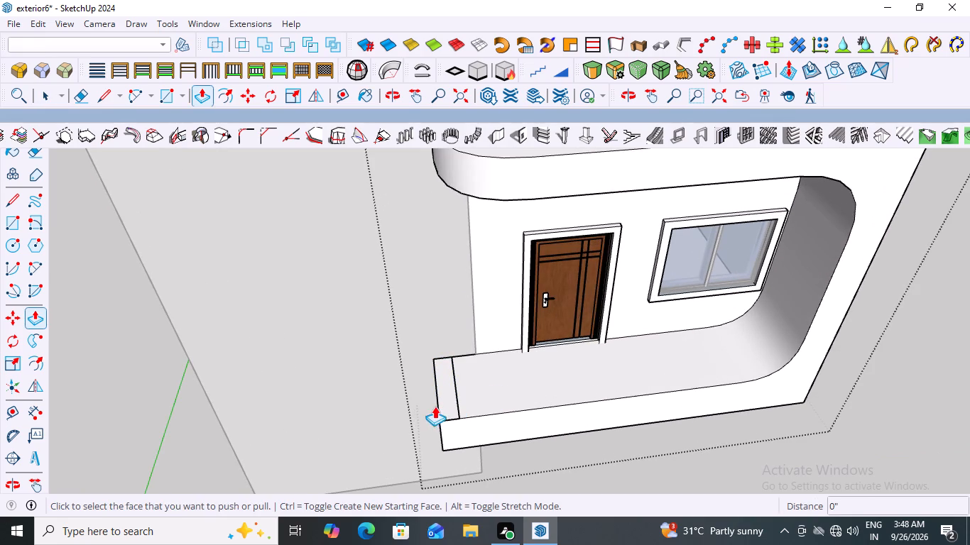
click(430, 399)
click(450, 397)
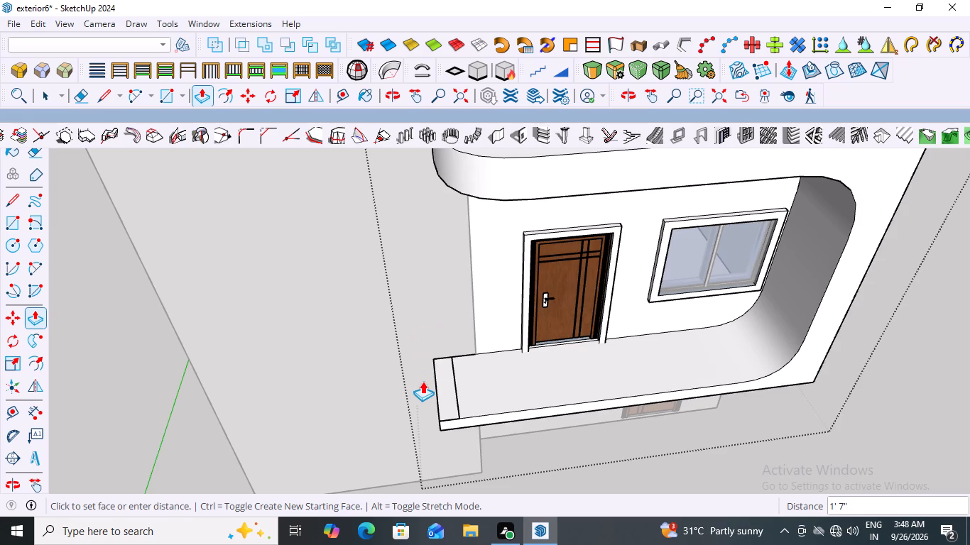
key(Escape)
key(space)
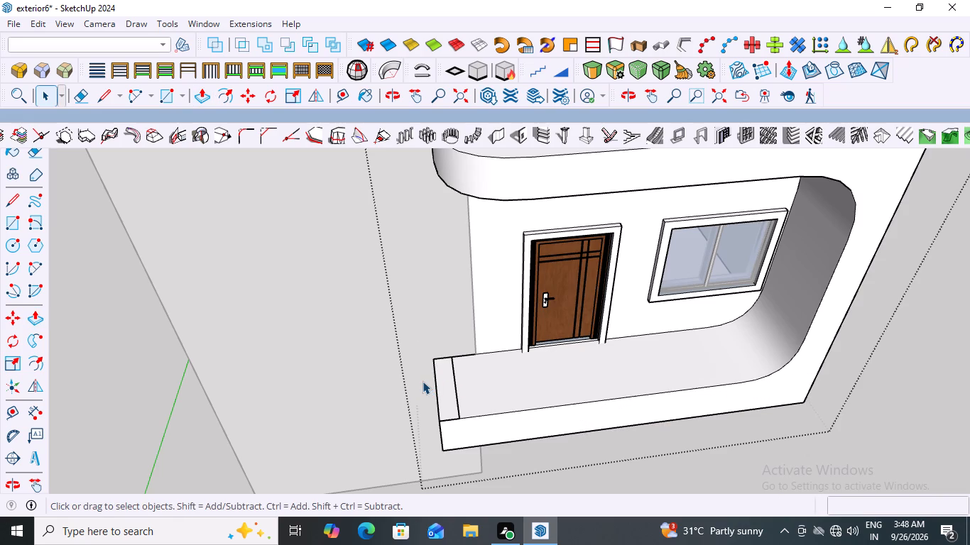
Open the strip group, push/pull its face upward about 3' 4 1/4" into an upright block, and close the strip group.
click(442, 402)
click(442, 402)
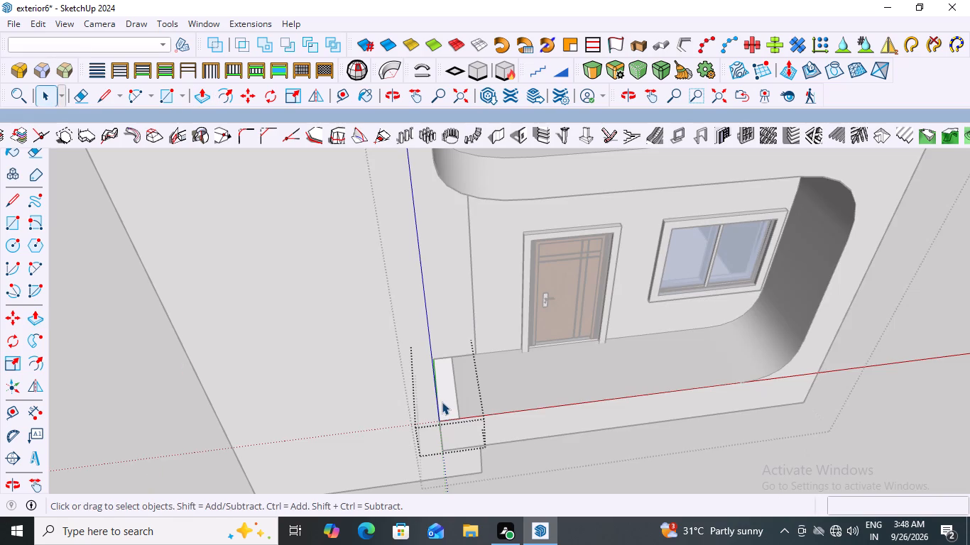
click(442, 402)
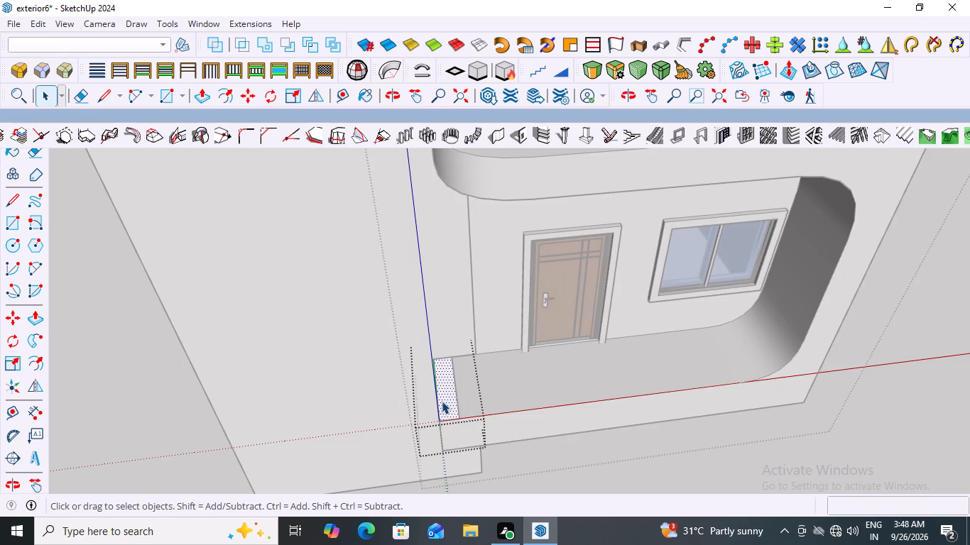
key(p)
click(449, 397)
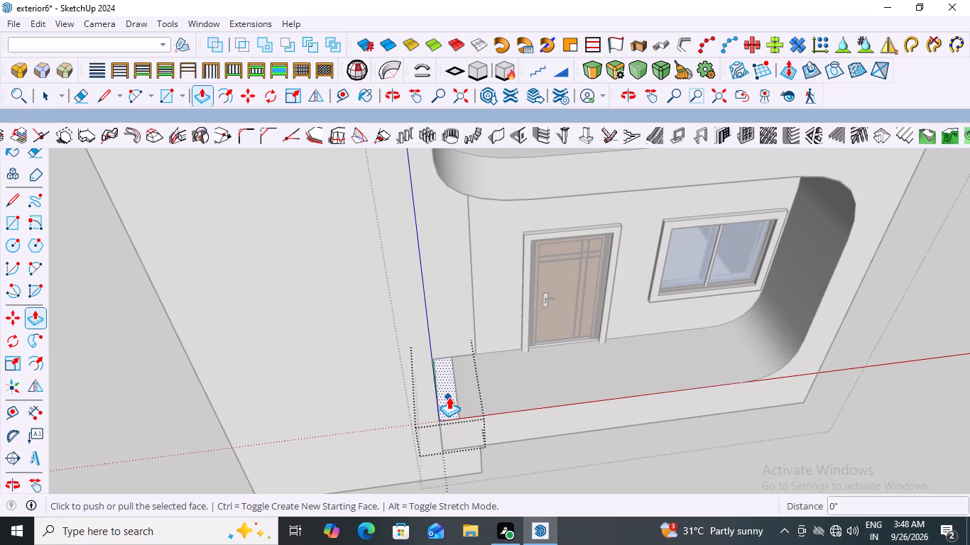
scroll(442, 351, down, 8)
middle_drag(468, 356, 375, 359)
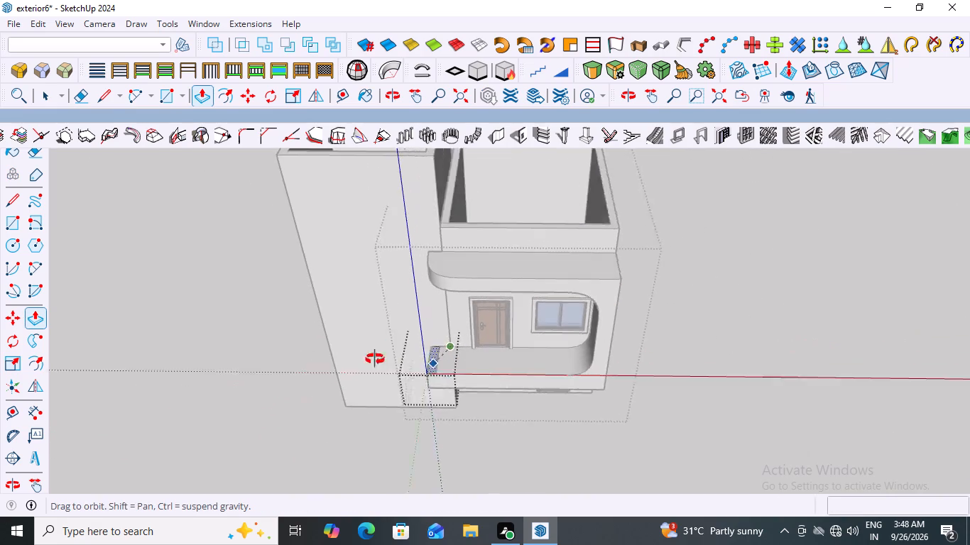
middle_drag(375, 359, 378, 292)
scroll(283, 352, down, 1)
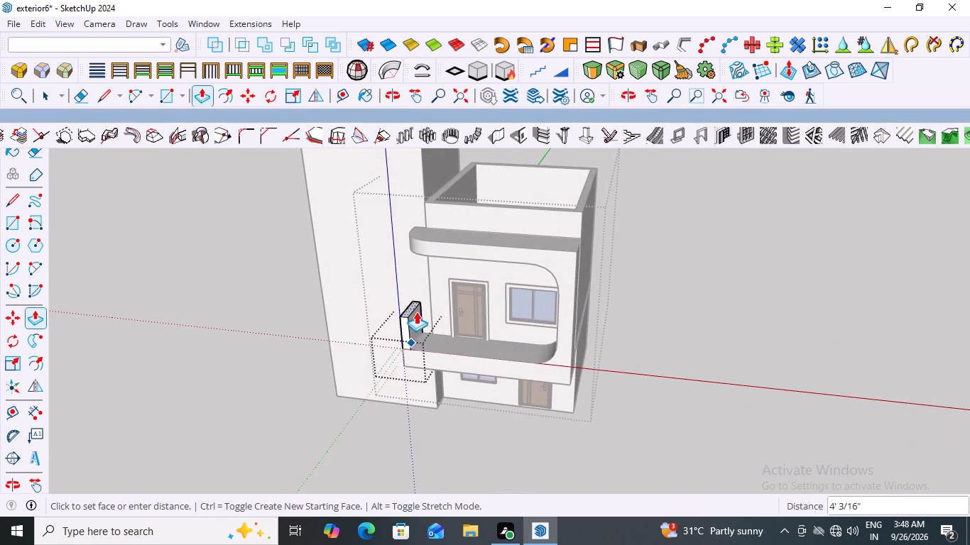
scroll(417, 312, up, 8)
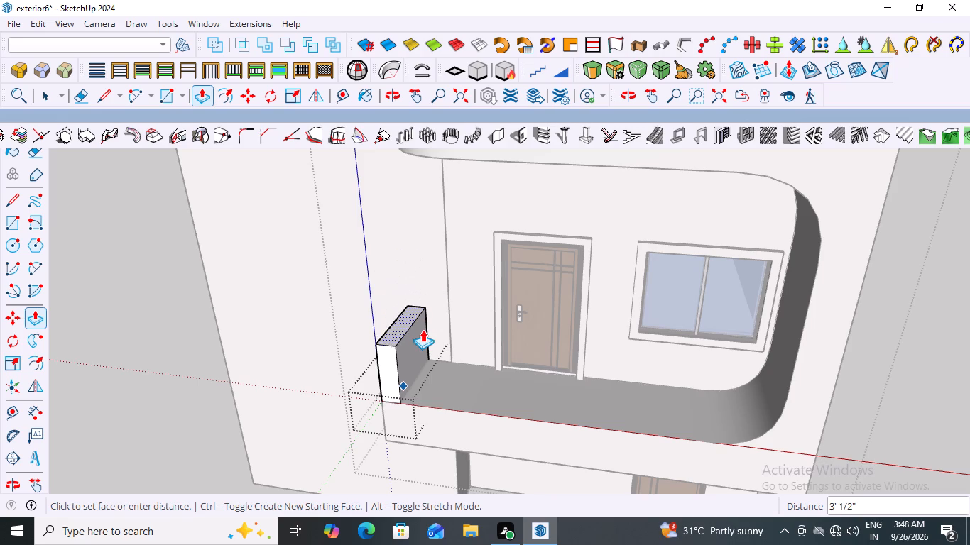
scroll(423, 329, down, 3)
middle_drag(423, 329, 267, 305)
scroll(431, 329, down, 1)
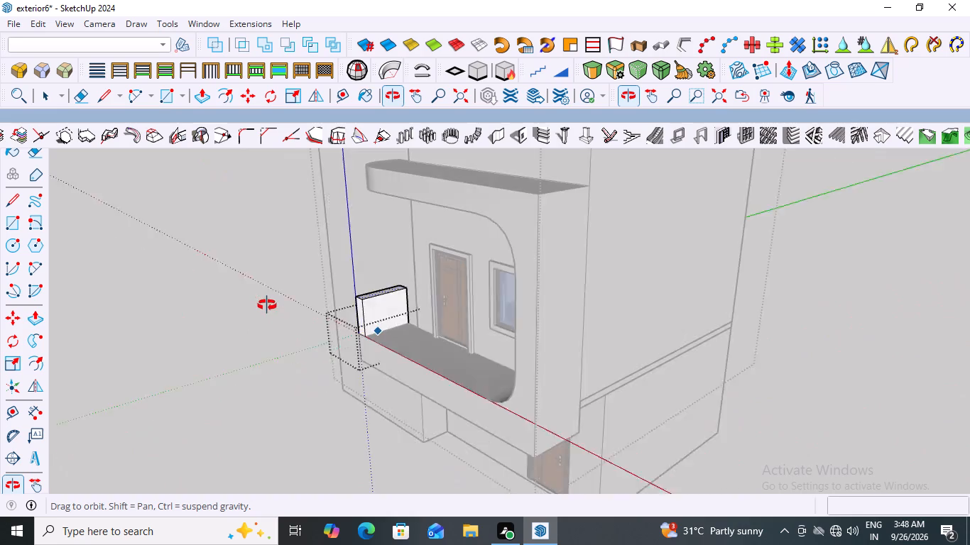
middle_drag(267, 305, 473, 310)
scroll(464, 340, up, 6)
middle_drag(502, 331, 465, 340)
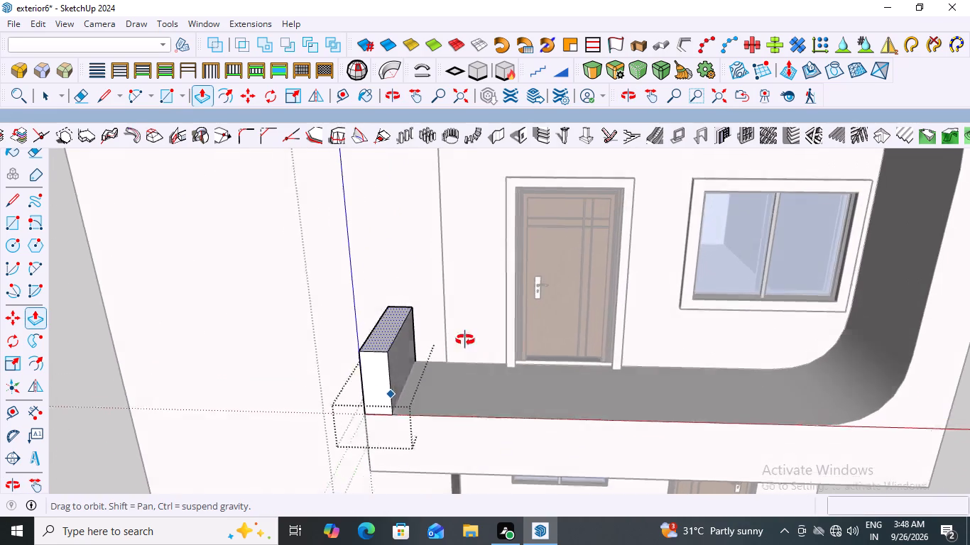
middle_drag(465, 340, 484, 316)
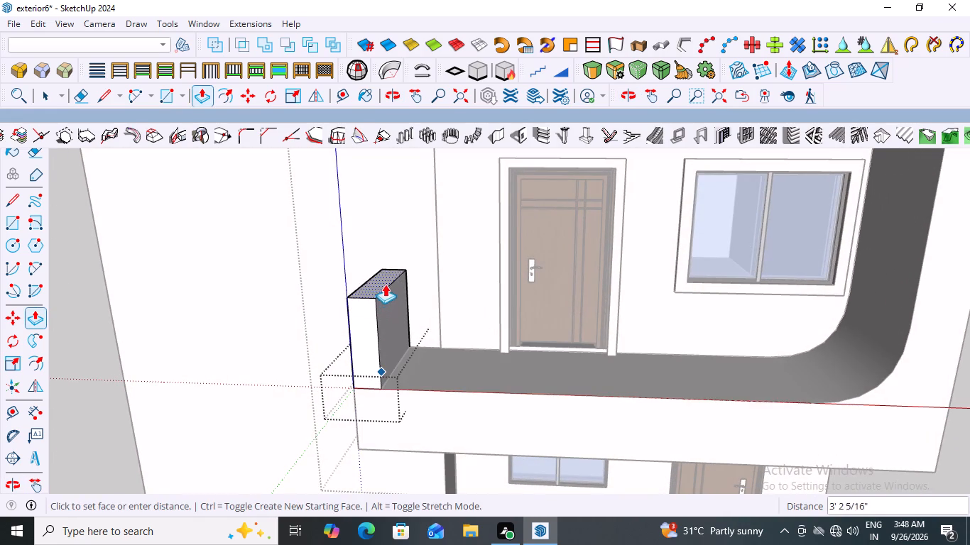
scroll(389, 282, down, 6)
middle_drag(396, 290, 498, 294)
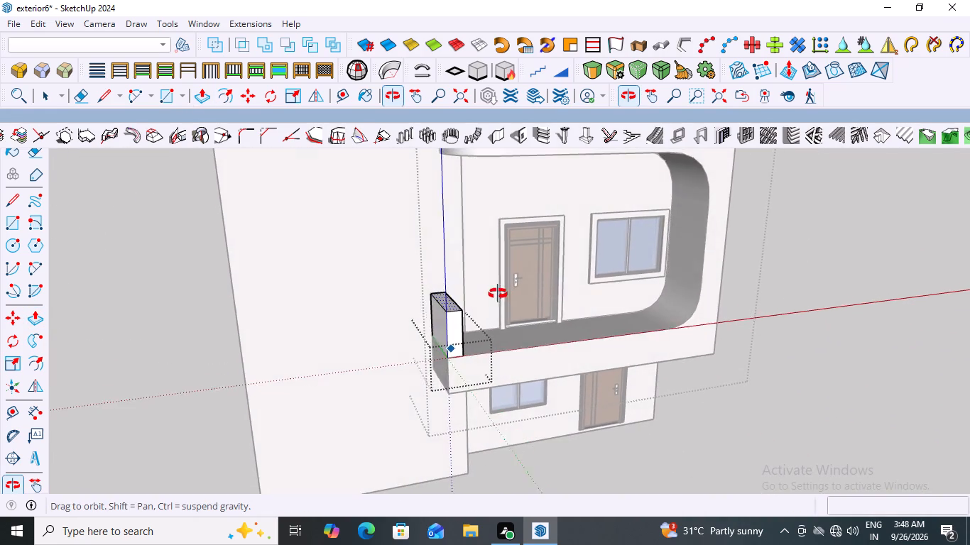
middle_drag(498, 294, 438, 300)
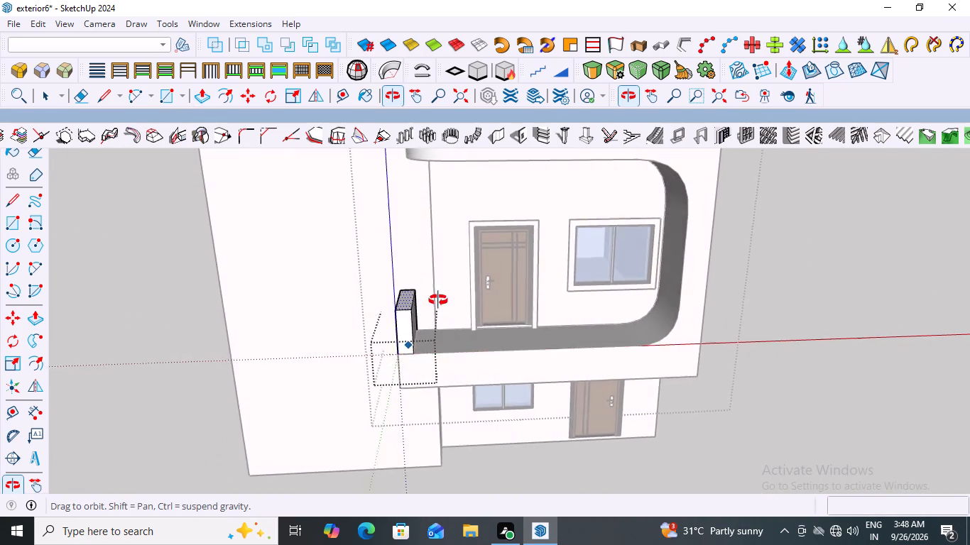
middle_drag(438, 300, 445, 280)
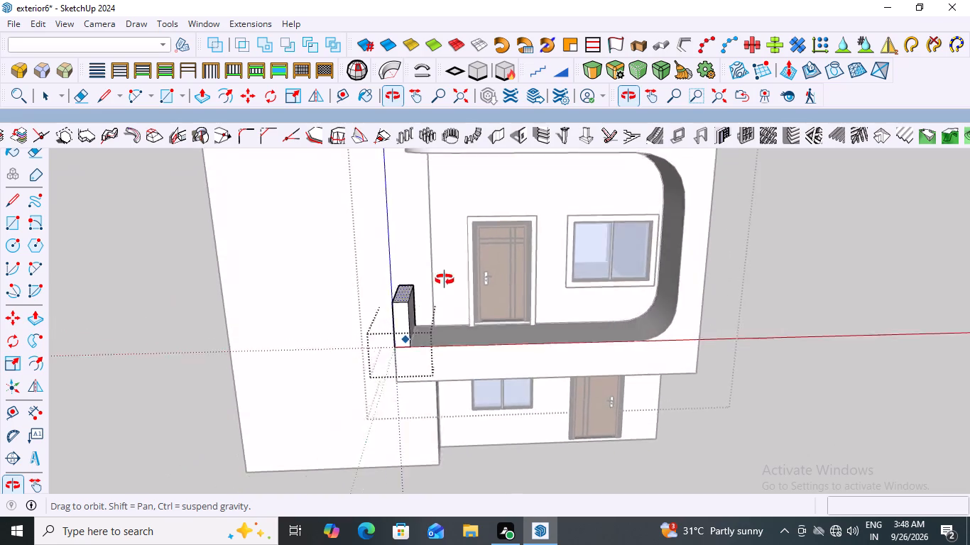
middle_drag(445, 280, 467, 294)
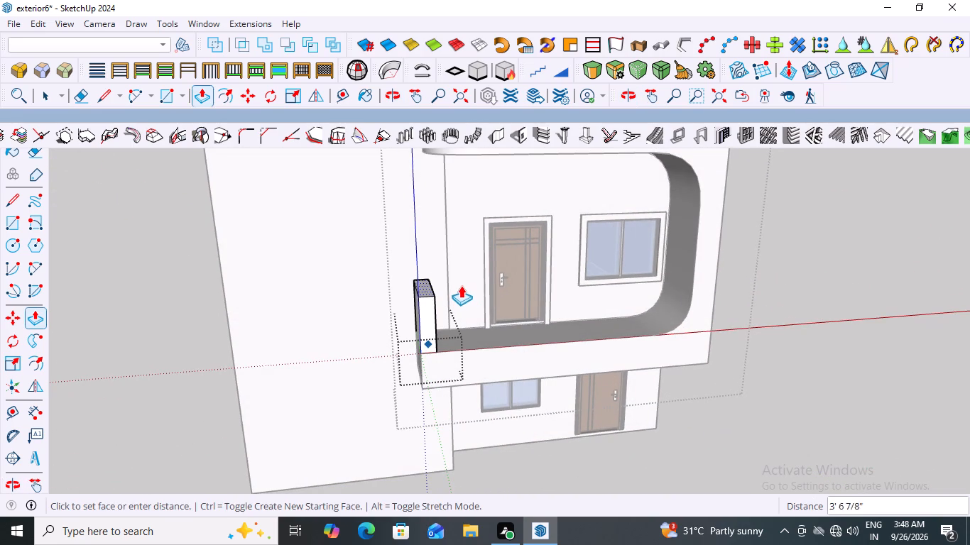
click(454, 292)
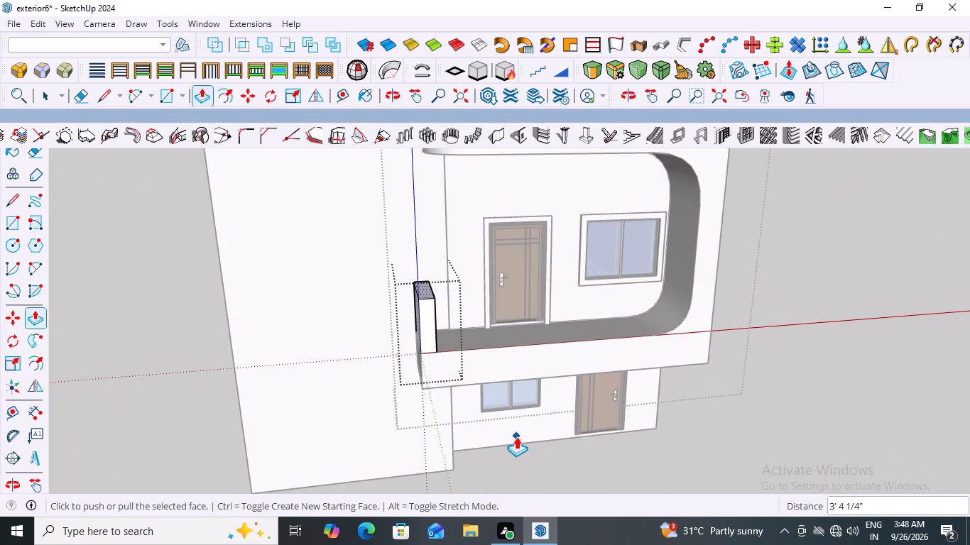
key(Escape)
key(space)
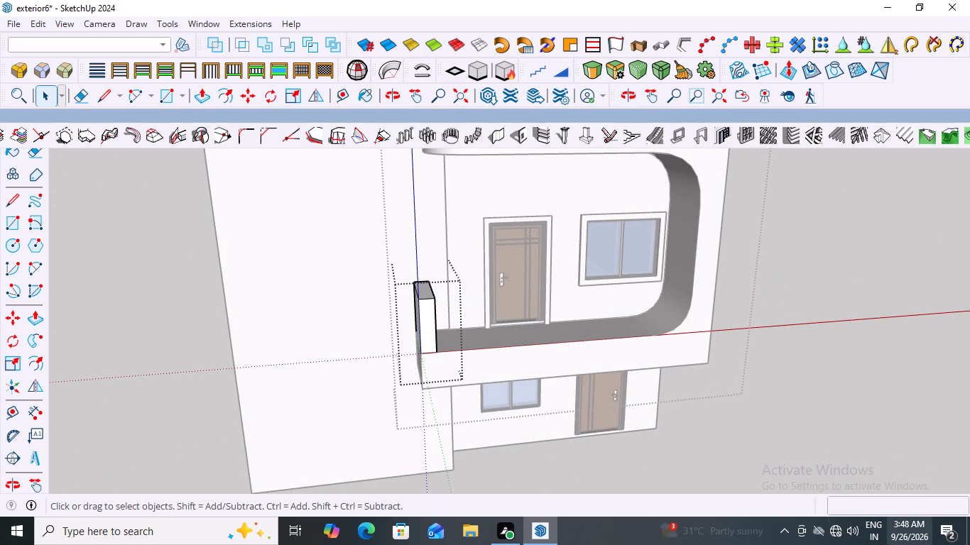
click(851, 308)
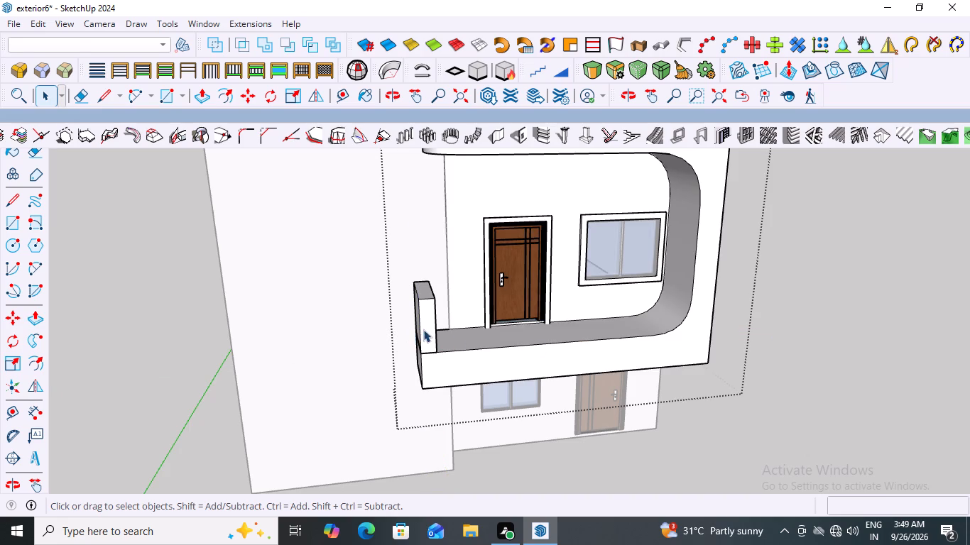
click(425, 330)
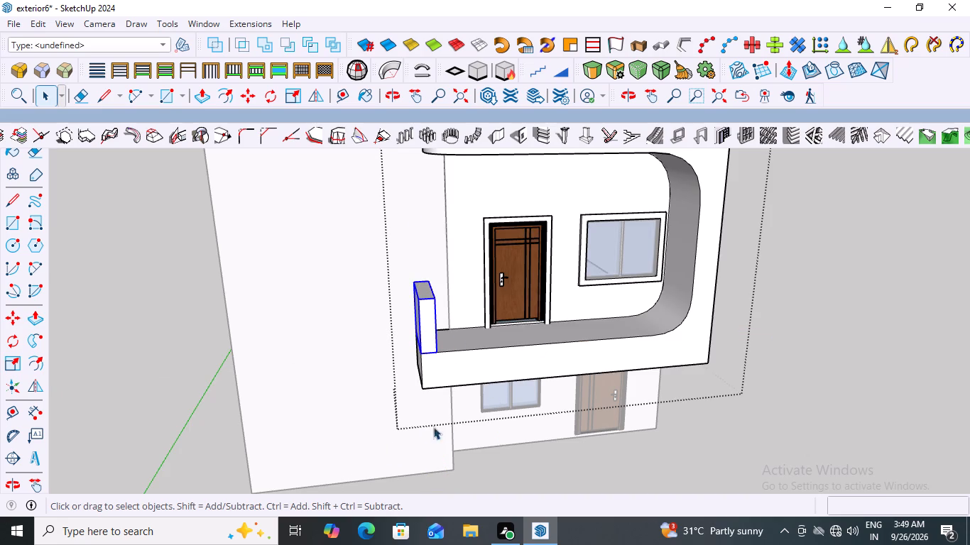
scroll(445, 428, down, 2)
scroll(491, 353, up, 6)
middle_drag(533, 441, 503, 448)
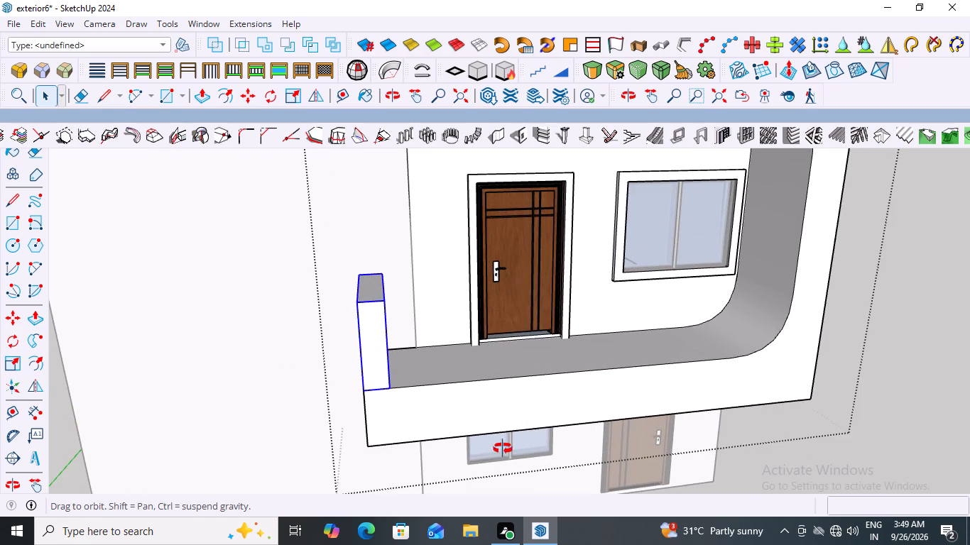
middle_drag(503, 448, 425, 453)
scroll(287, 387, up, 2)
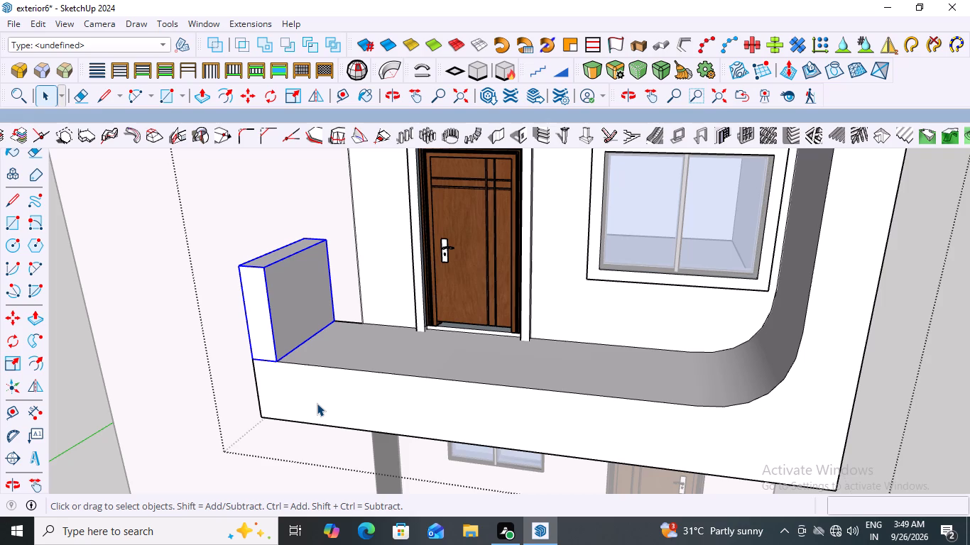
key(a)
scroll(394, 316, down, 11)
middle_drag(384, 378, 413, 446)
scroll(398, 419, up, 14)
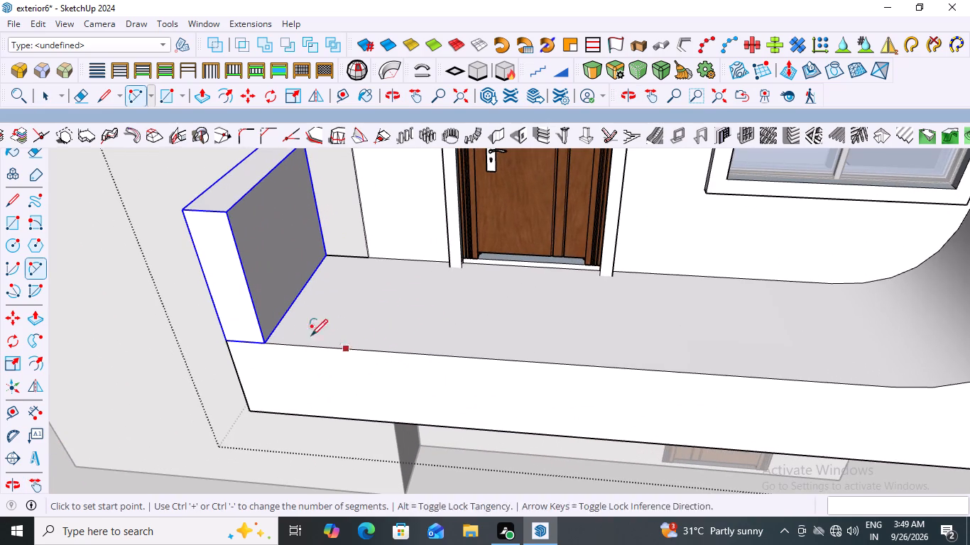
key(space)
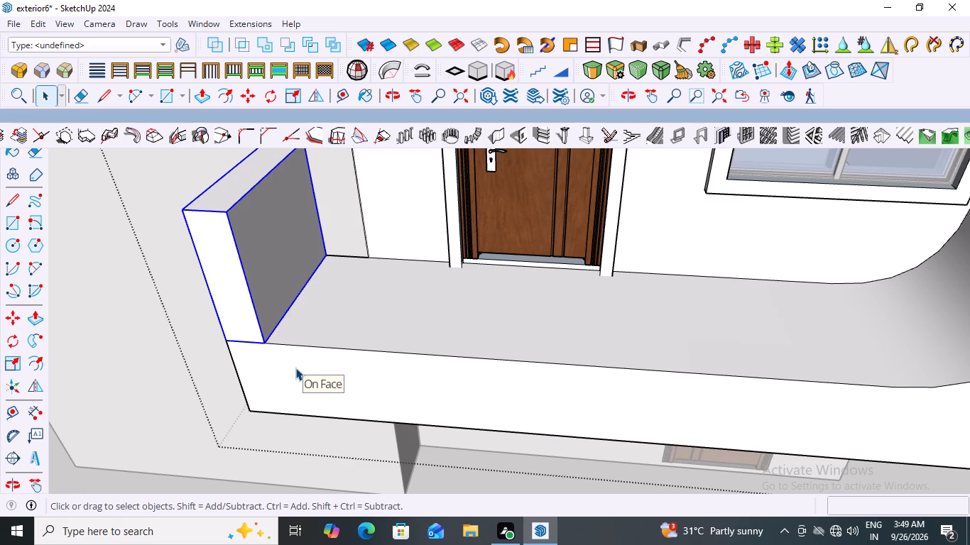
Draw a line about 4' 7/16" long across the balcony floor's depth, parallel to the upright block and just inside it.
key(l)
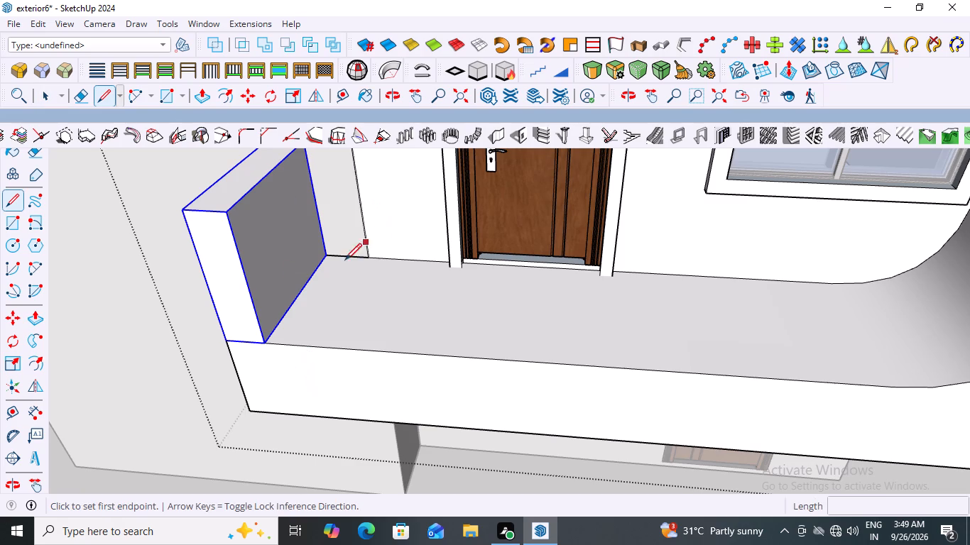
click(285, 345)
click(339, 258)
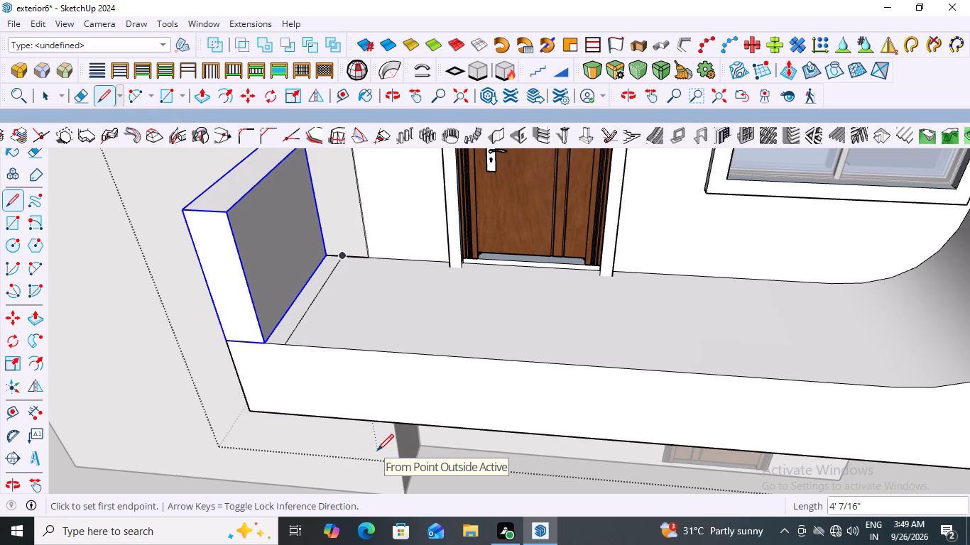
key(space)
Draw an arc across the balcony floor's depth from the front edge to the house wall corner, bulging about 8 1/16" toward the block.
text(a)
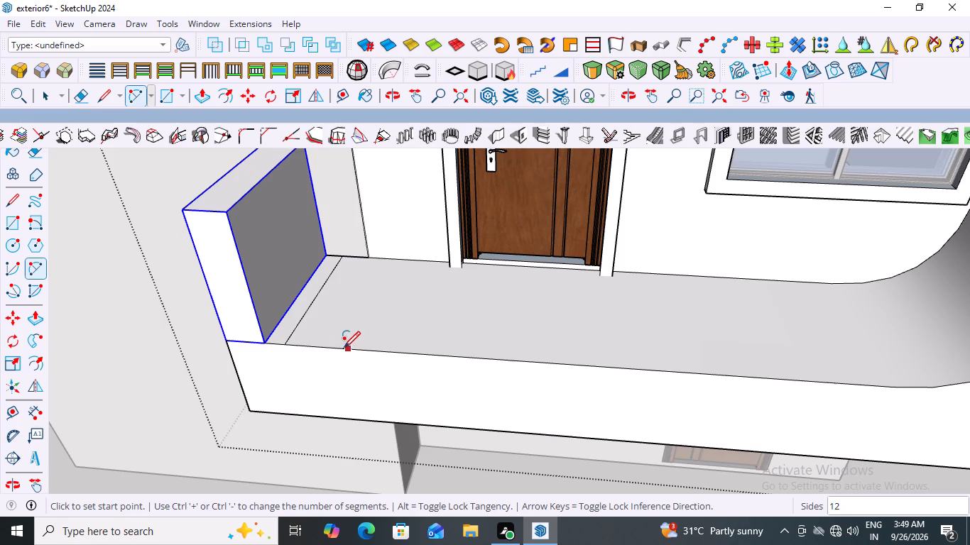
click(322, 348)
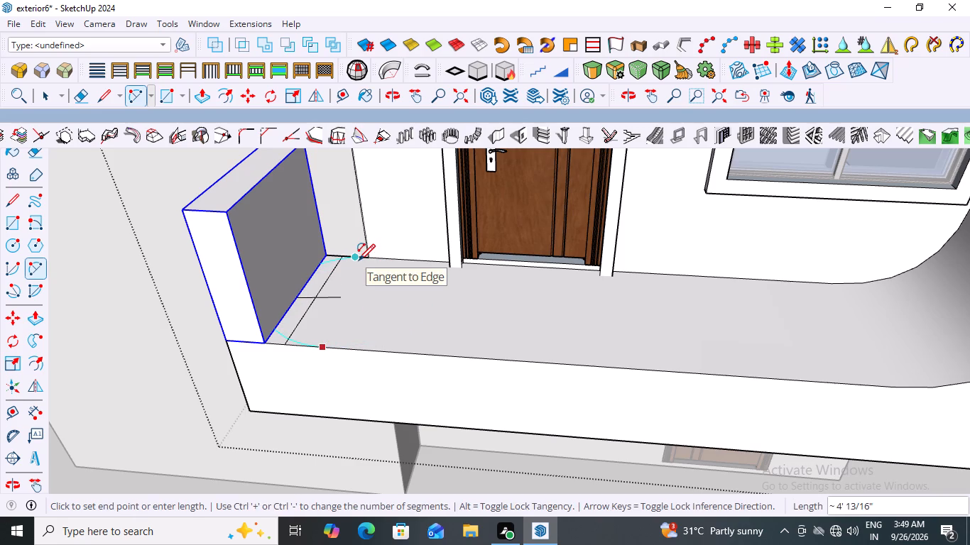
click(361, 258)
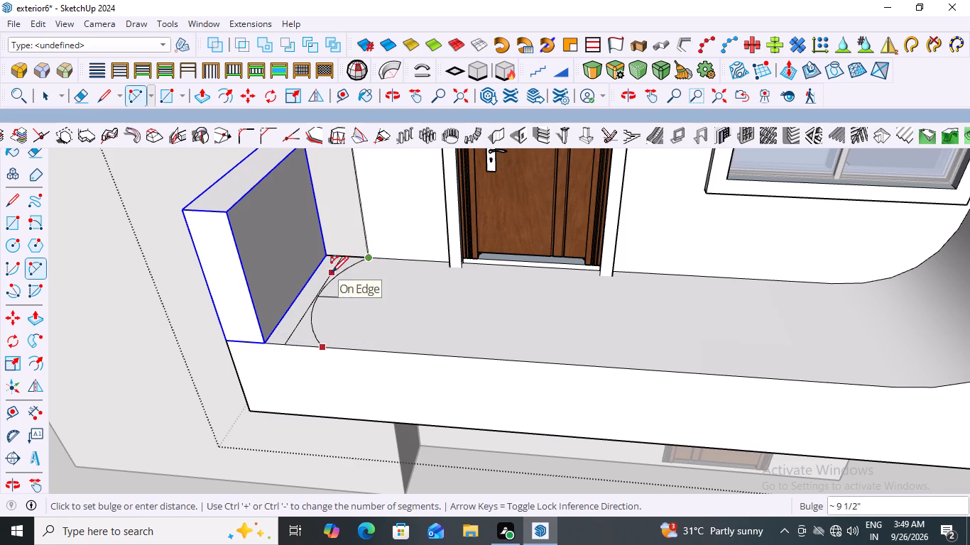
scroll(339, 275, up, 2)
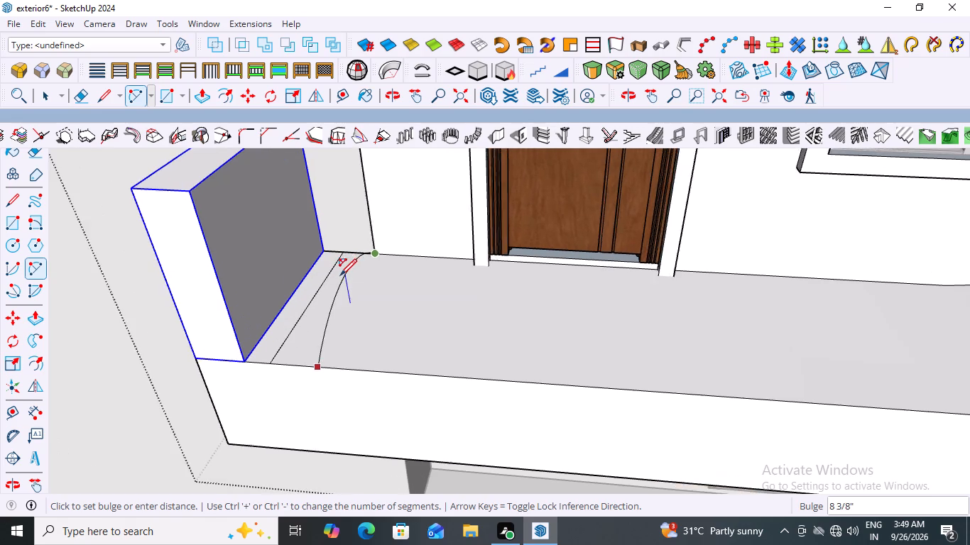
scroll(340, 275, up, 2)
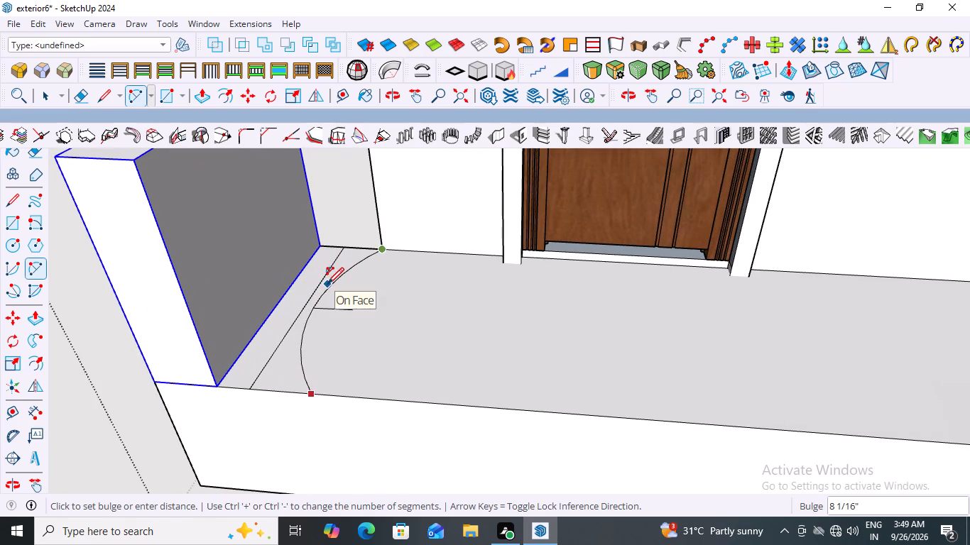
click(327, 284)
scroll(414, 308, down, 7)
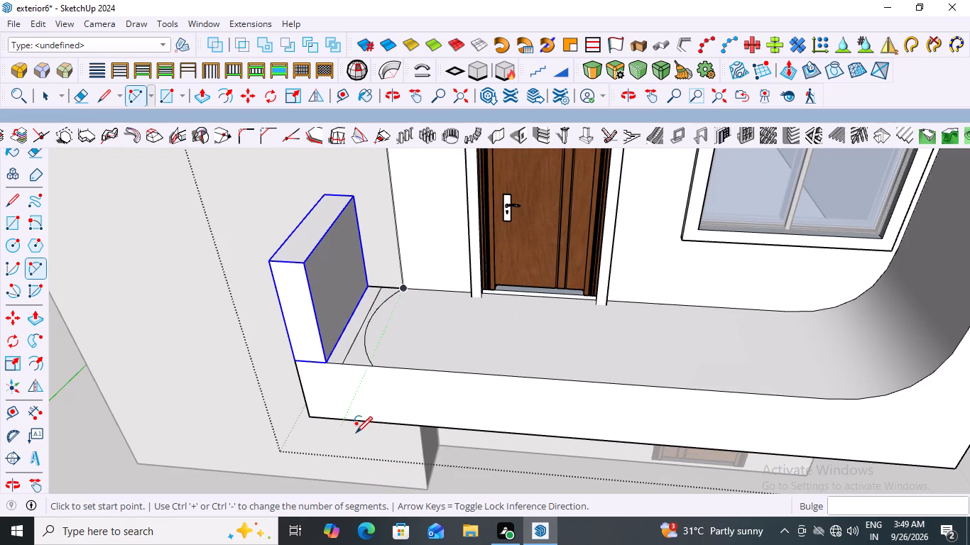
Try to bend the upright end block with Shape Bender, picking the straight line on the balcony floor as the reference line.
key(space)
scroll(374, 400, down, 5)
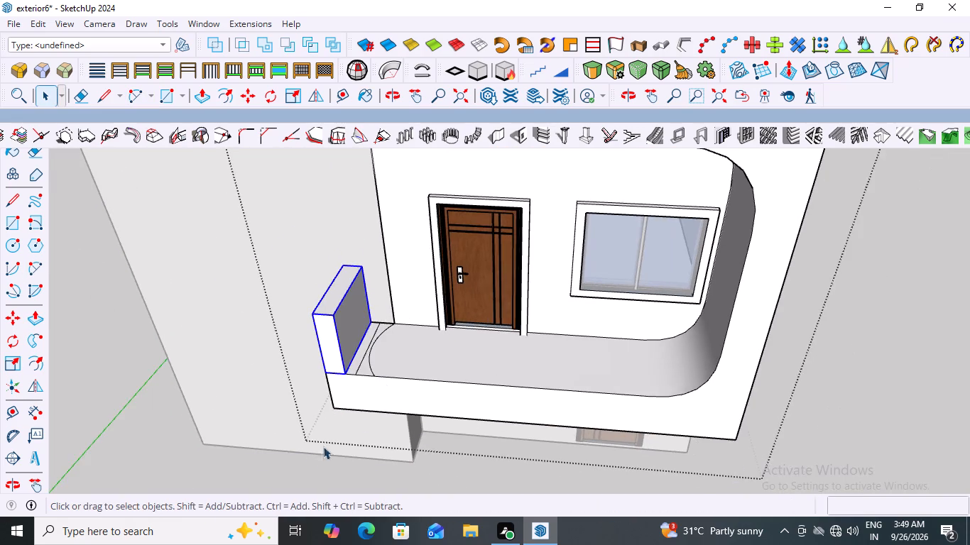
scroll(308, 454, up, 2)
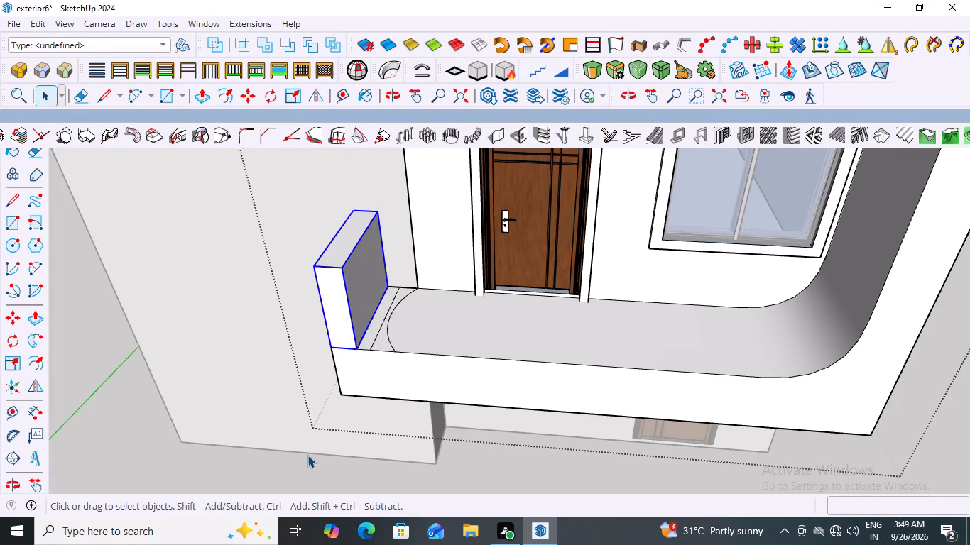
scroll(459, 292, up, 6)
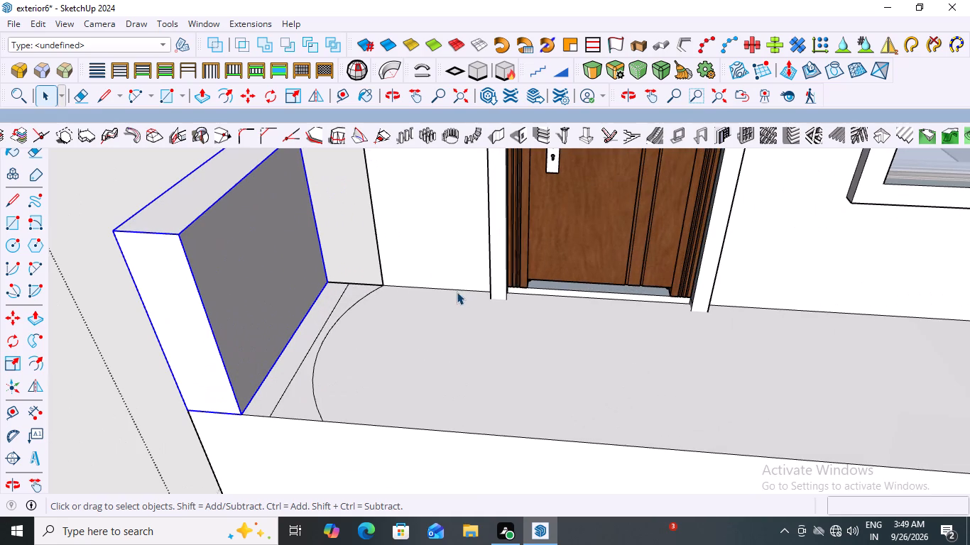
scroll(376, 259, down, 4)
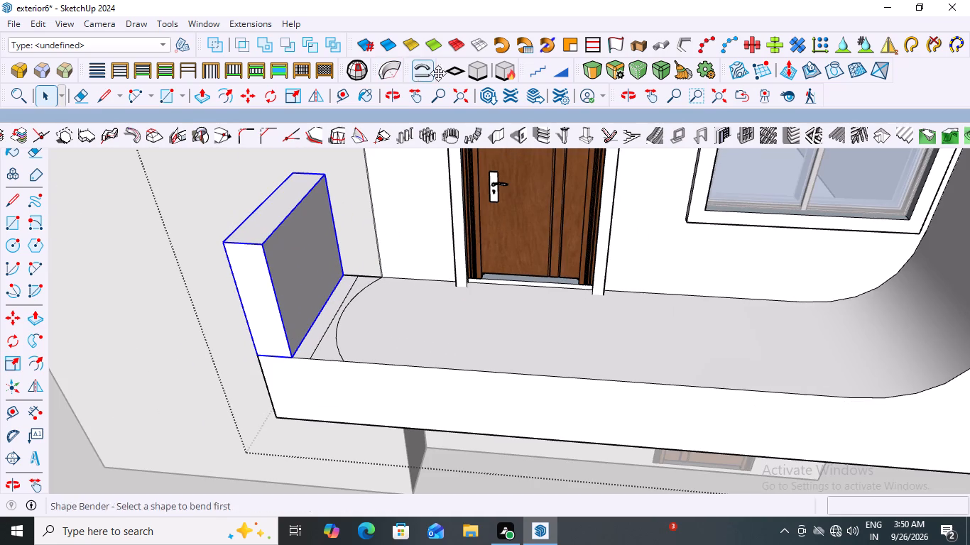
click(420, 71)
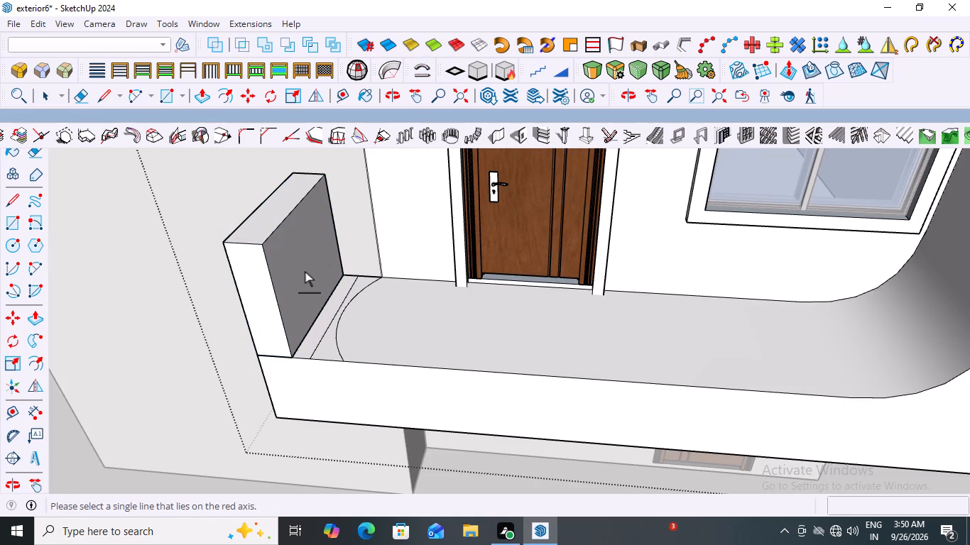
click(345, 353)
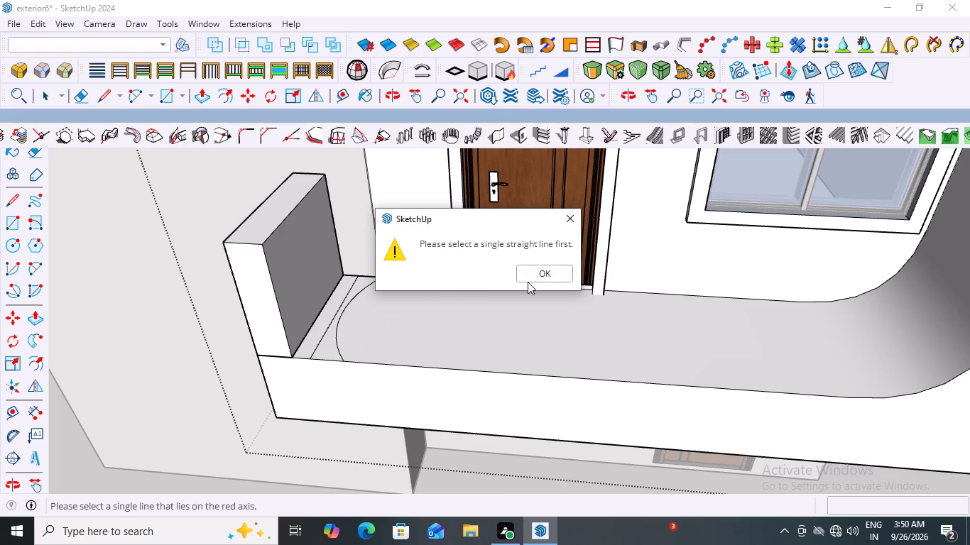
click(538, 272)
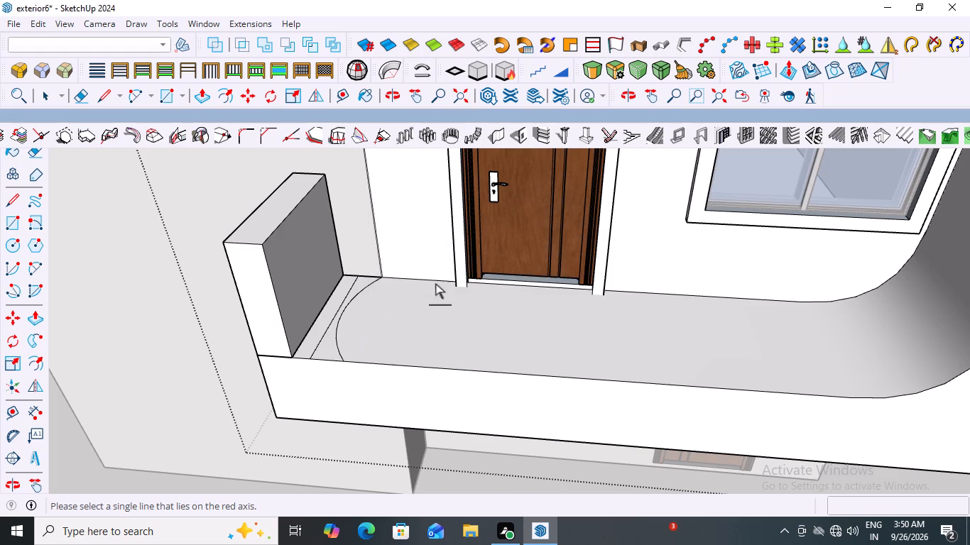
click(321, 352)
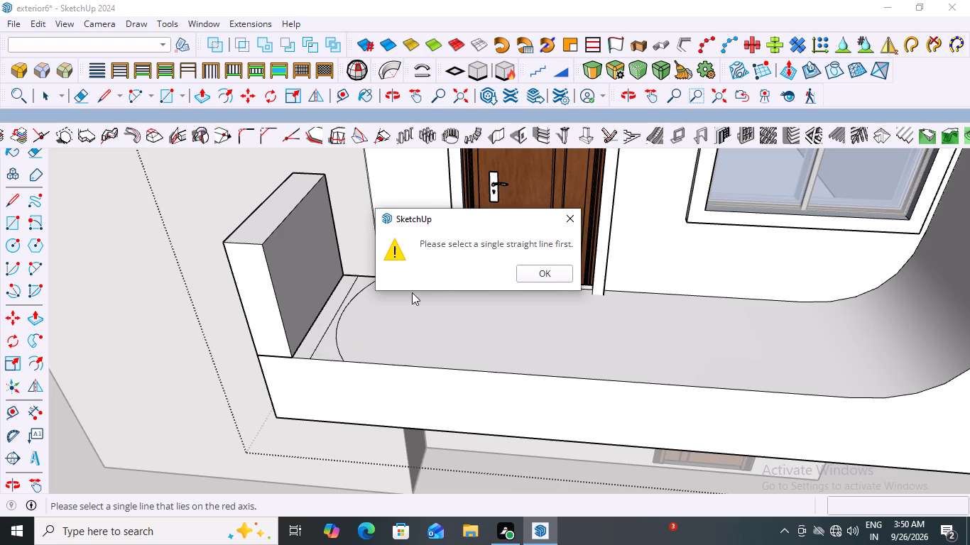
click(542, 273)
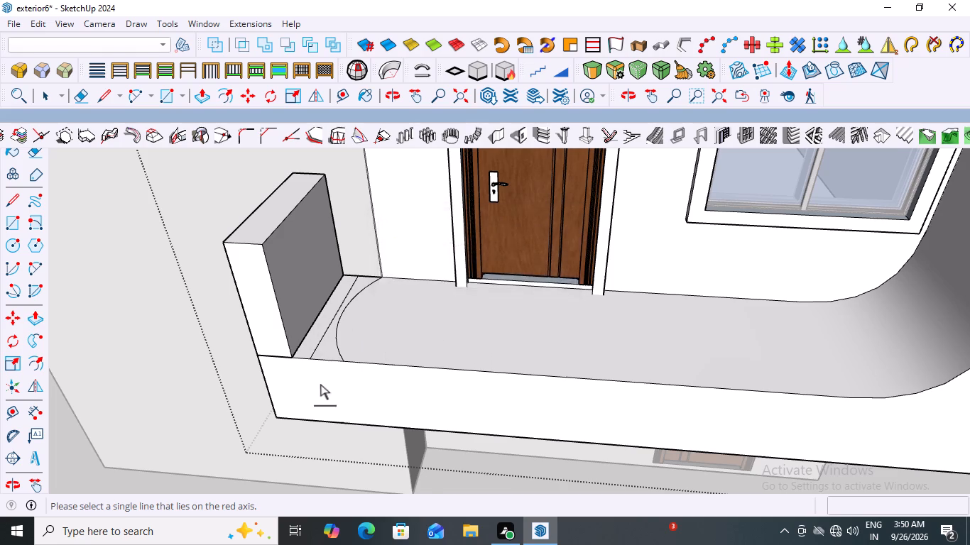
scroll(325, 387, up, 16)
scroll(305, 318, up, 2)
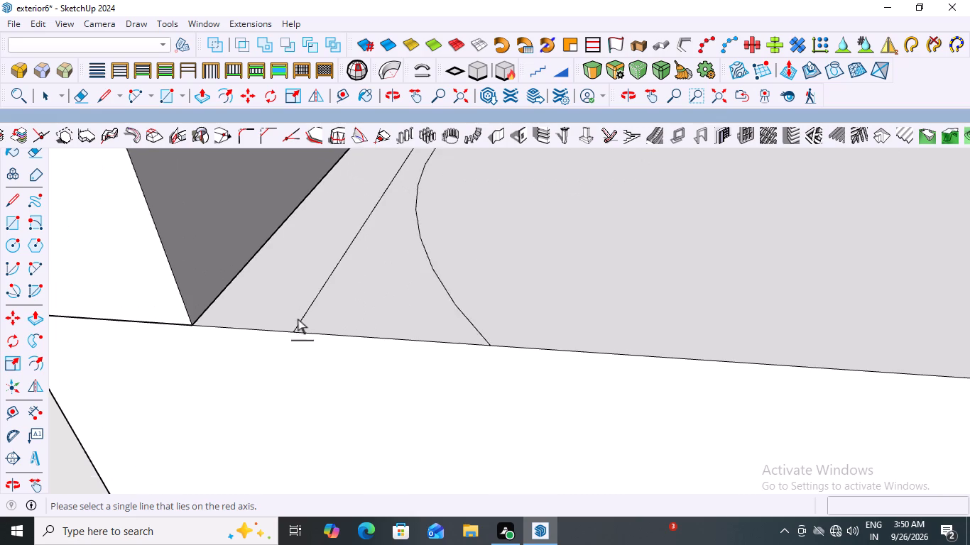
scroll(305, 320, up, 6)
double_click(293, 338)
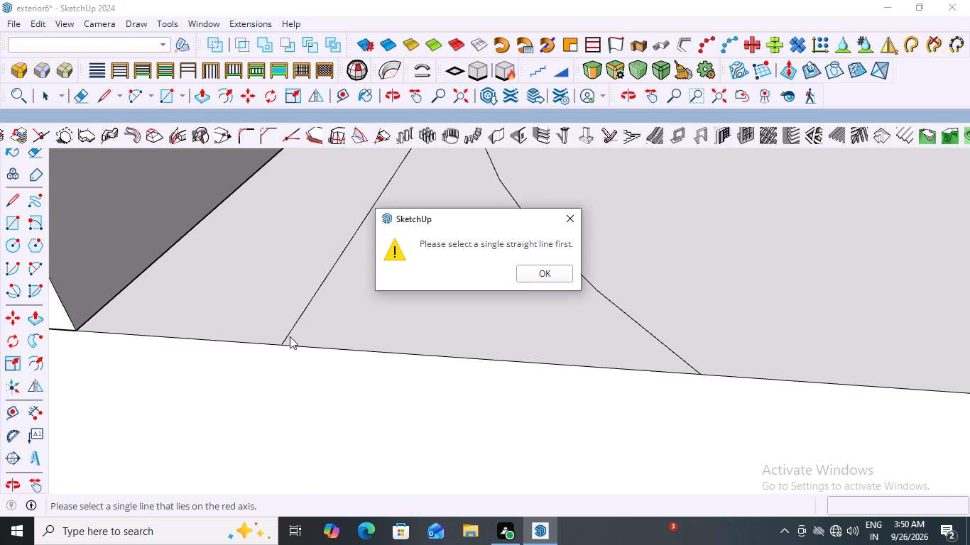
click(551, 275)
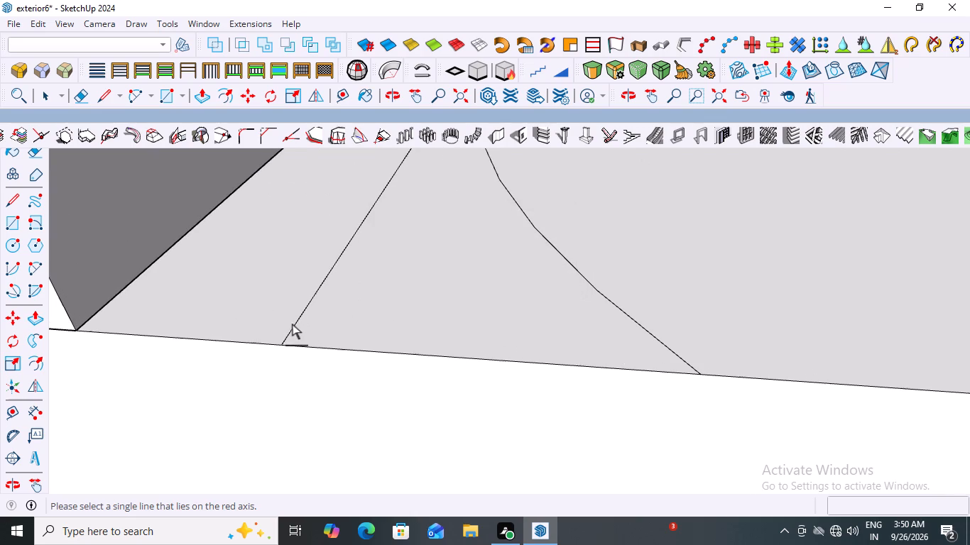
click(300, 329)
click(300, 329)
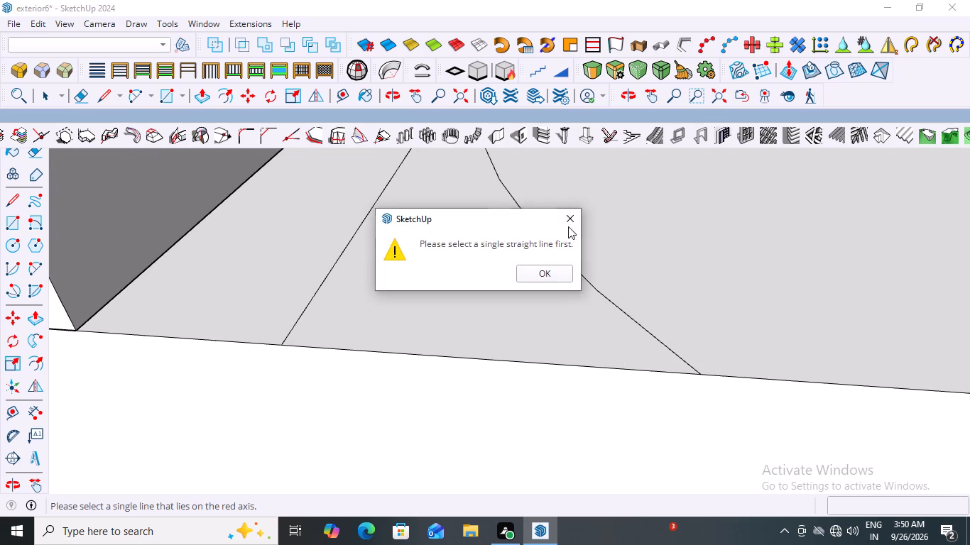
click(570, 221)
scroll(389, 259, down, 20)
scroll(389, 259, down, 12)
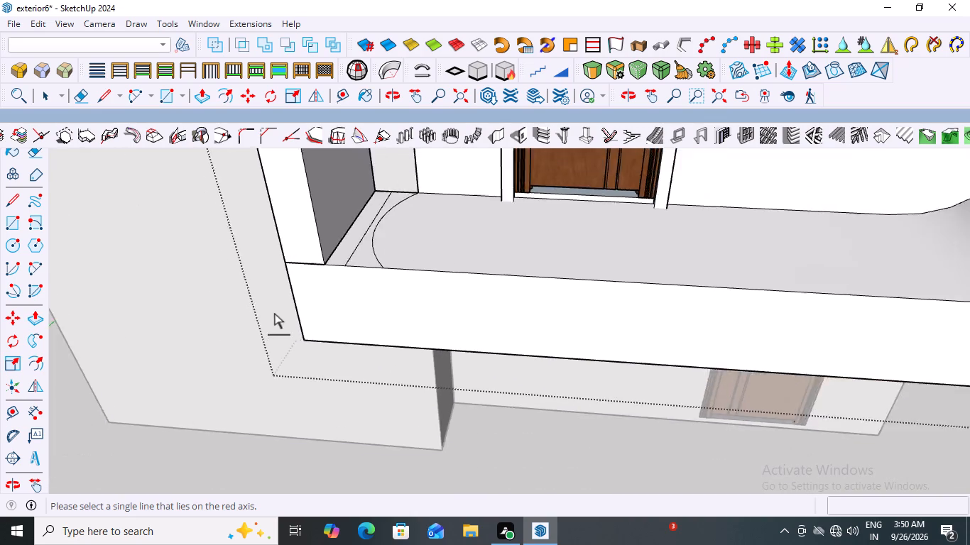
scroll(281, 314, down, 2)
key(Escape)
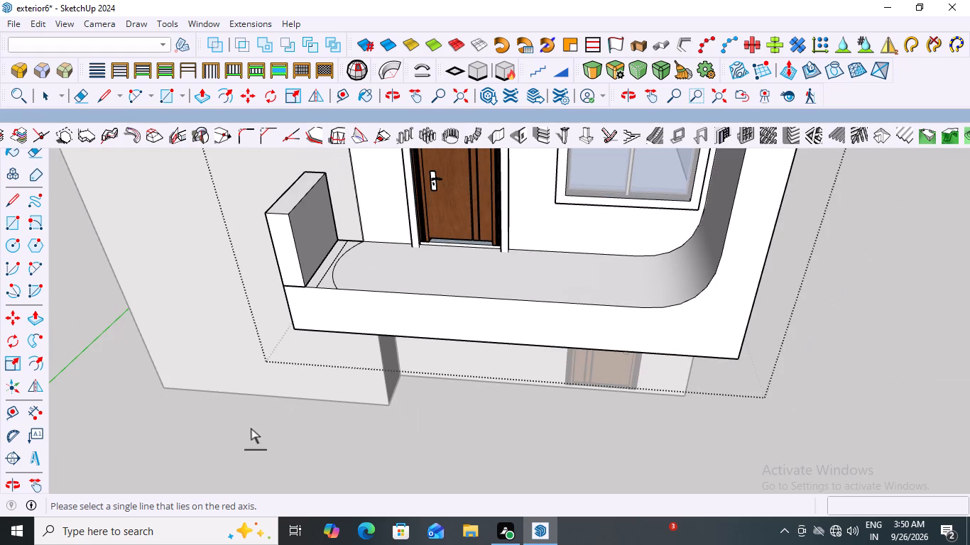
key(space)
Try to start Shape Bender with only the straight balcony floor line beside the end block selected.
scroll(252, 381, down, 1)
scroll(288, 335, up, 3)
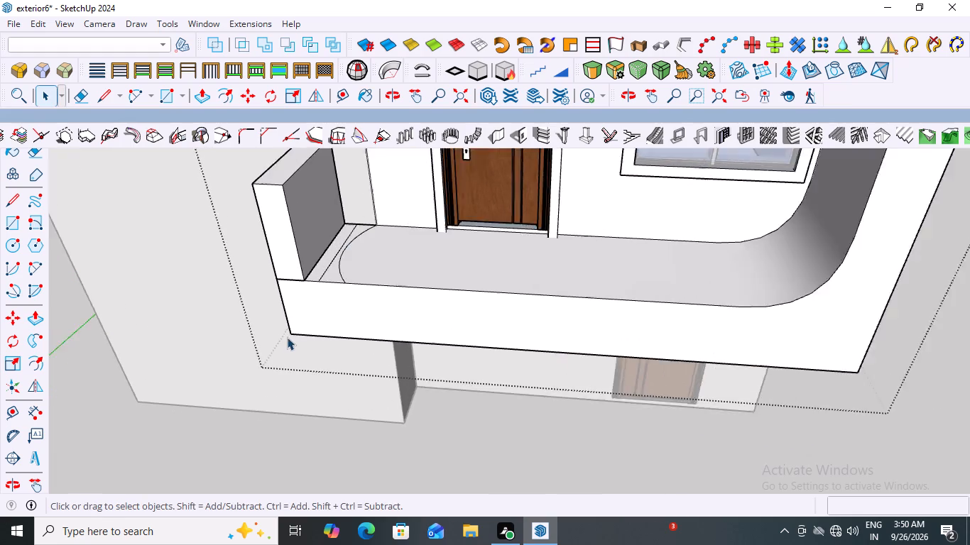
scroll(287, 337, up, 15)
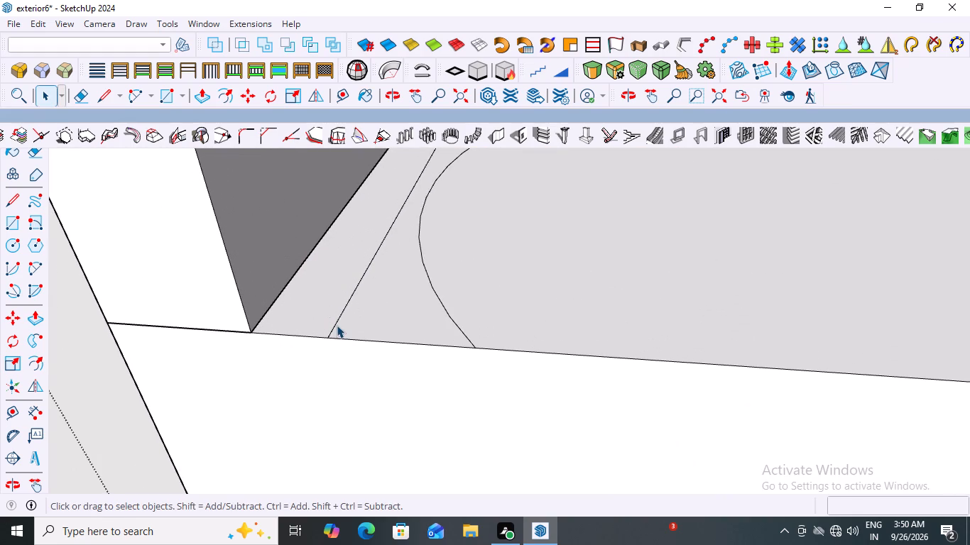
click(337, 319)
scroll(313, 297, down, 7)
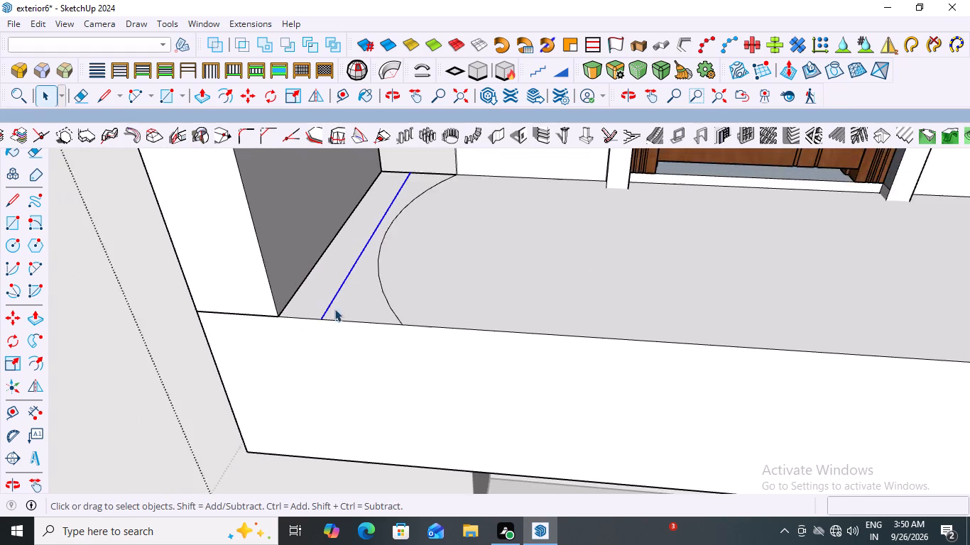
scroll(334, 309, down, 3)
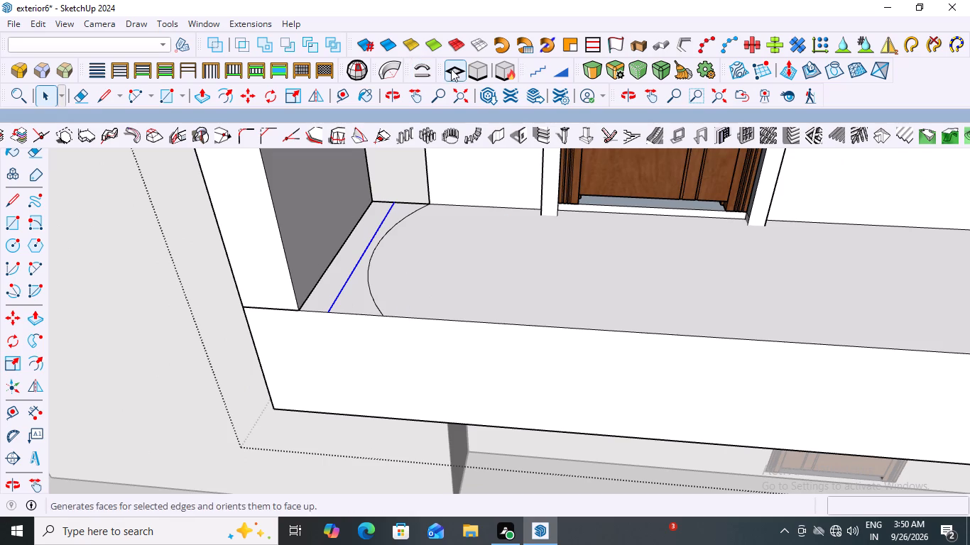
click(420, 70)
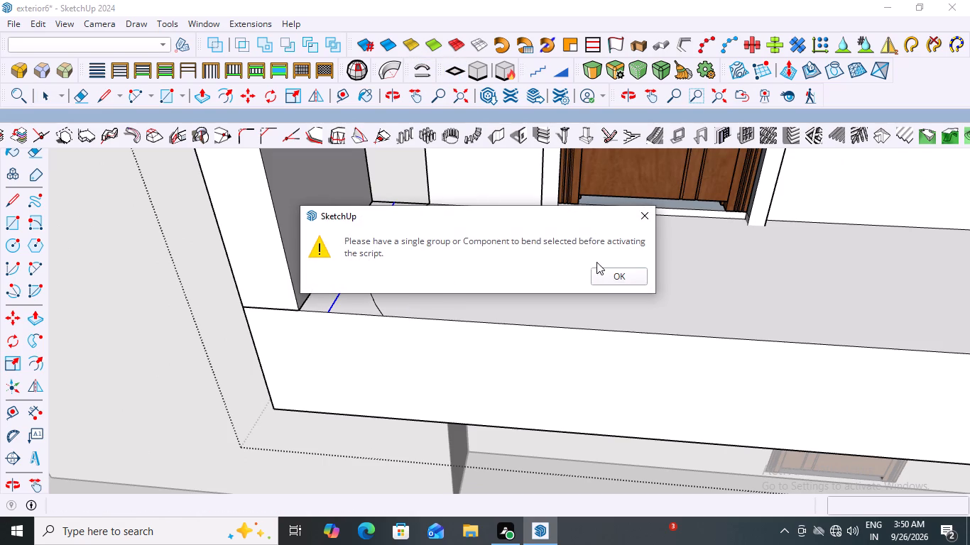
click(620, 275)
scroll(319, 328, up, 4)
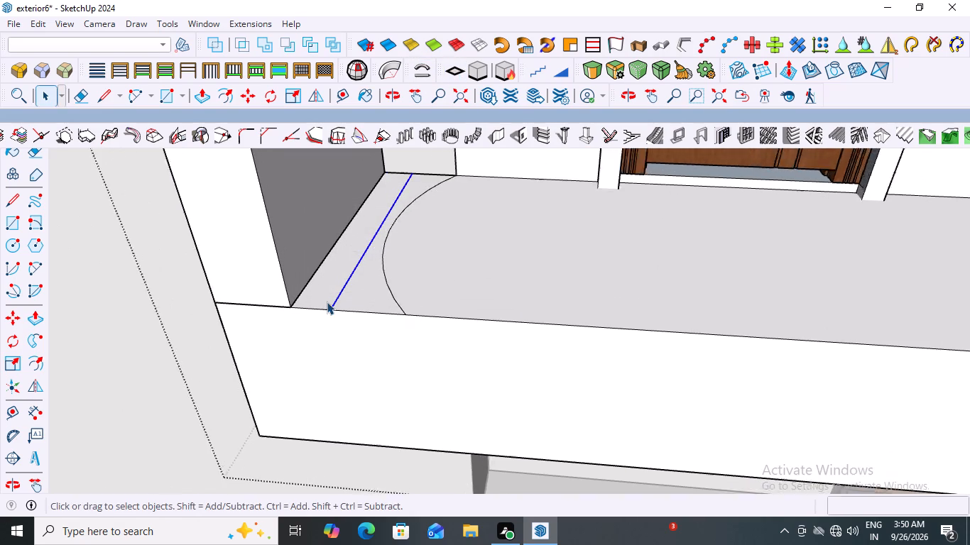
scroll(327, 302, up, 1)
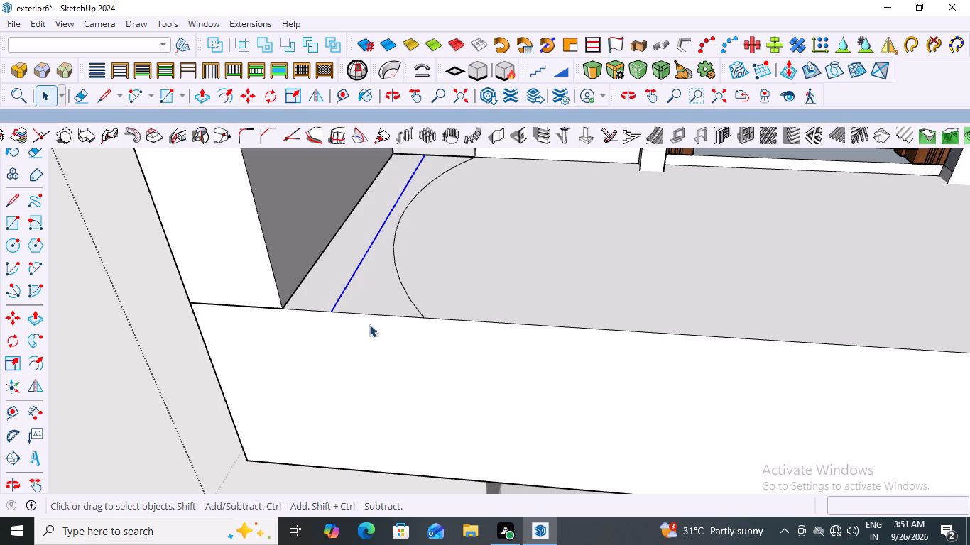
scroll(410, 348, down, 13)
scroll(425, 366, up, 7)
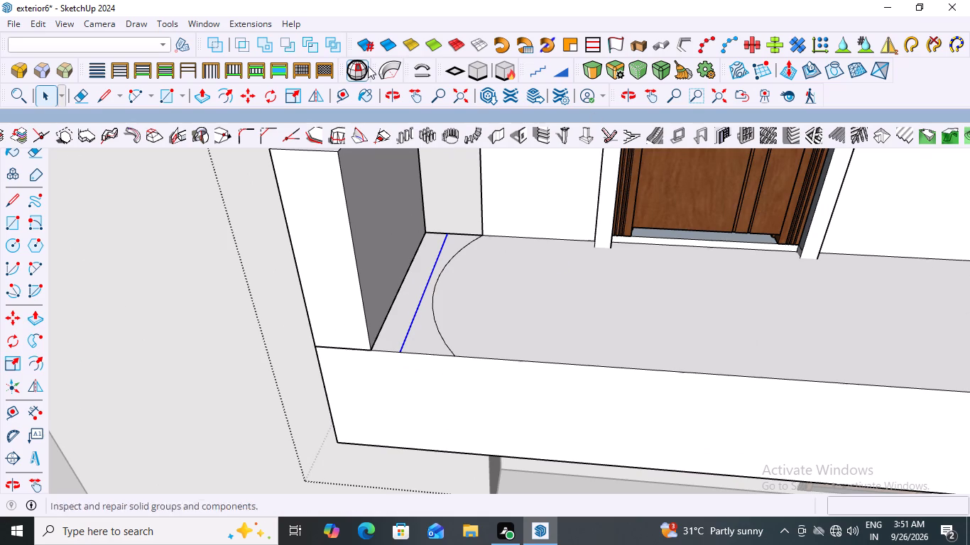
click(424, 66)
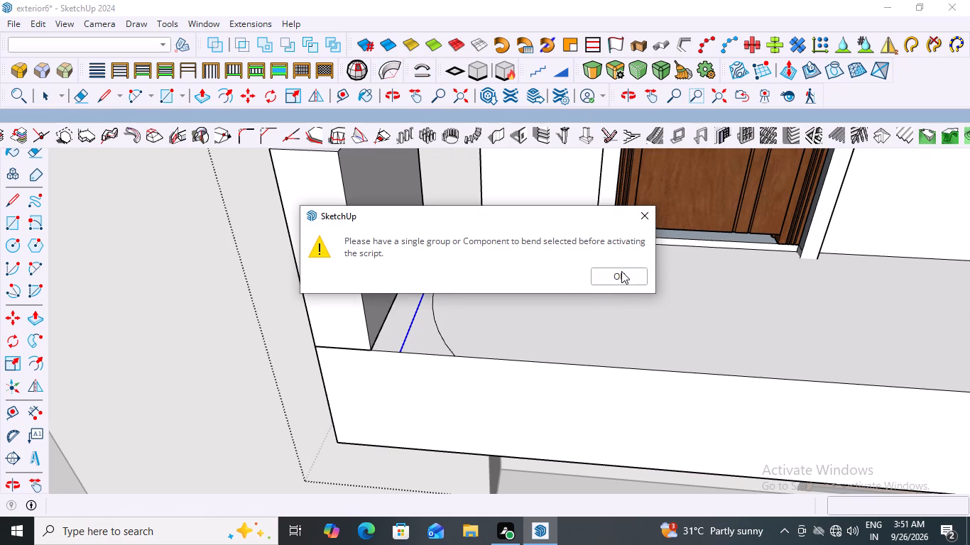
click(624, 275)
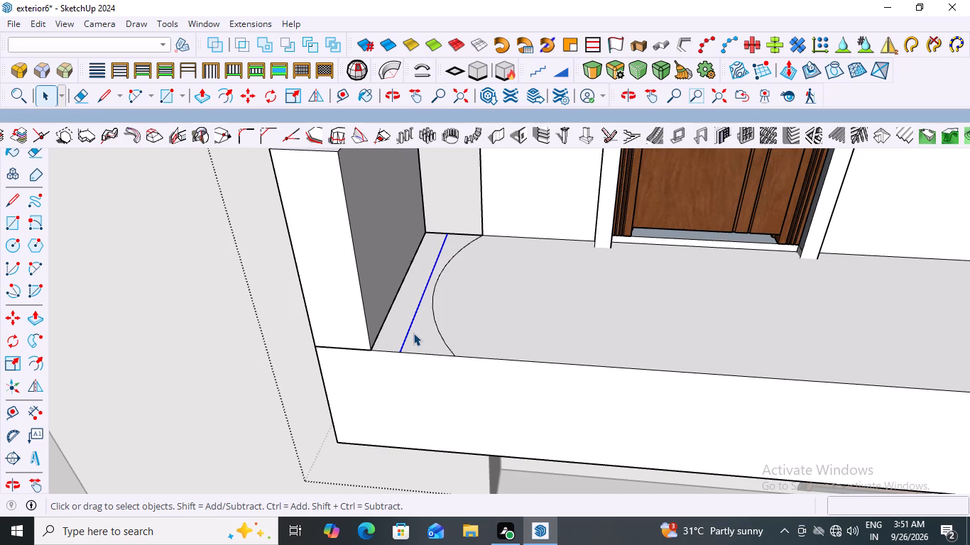
Deselect the floor line and close the upper-floor house group.
scroll(456, 340, up, 2)
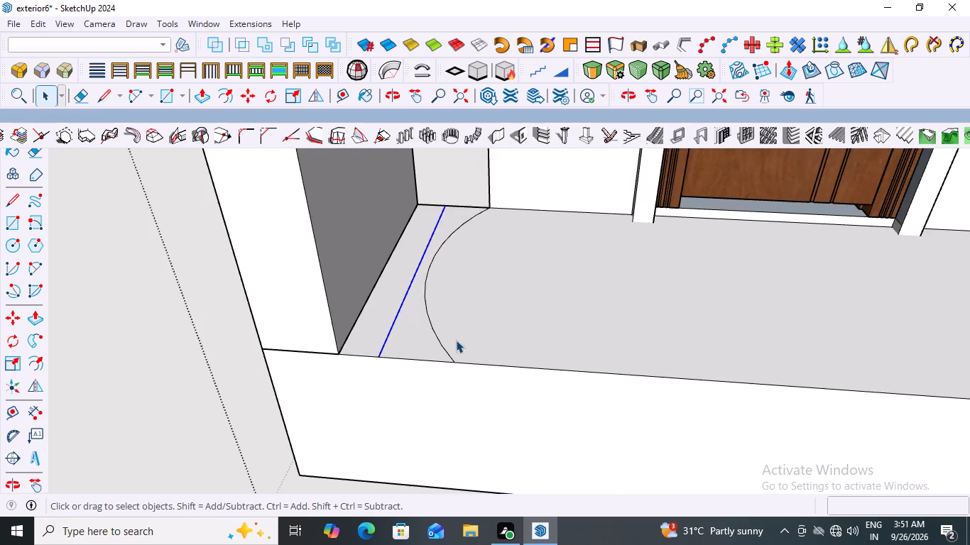
scroll(456, 340, up, 4)
scroll(456, 339, down, 20)
scroll(456, 339, down, 2)
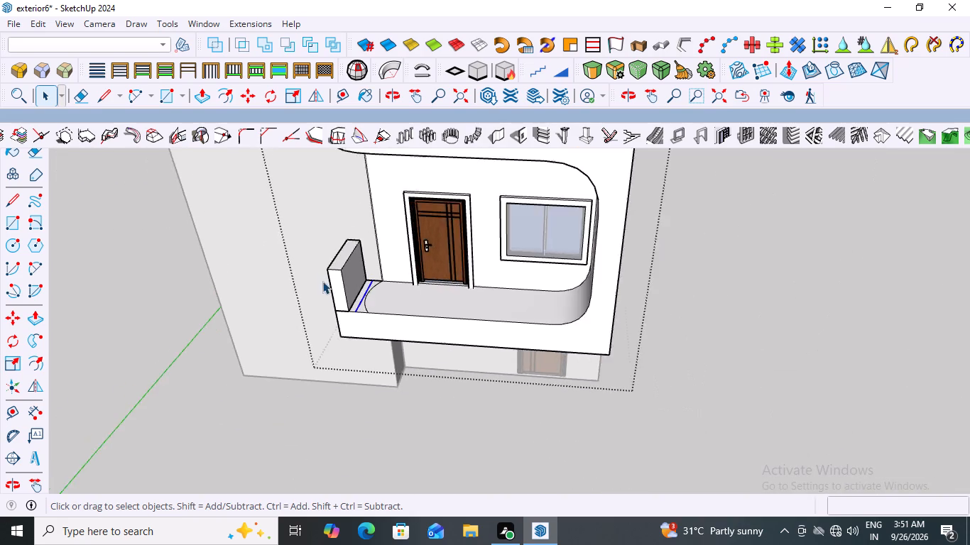
scroll(322, 281, down, 5)
scroll(577, 382, up, 7)
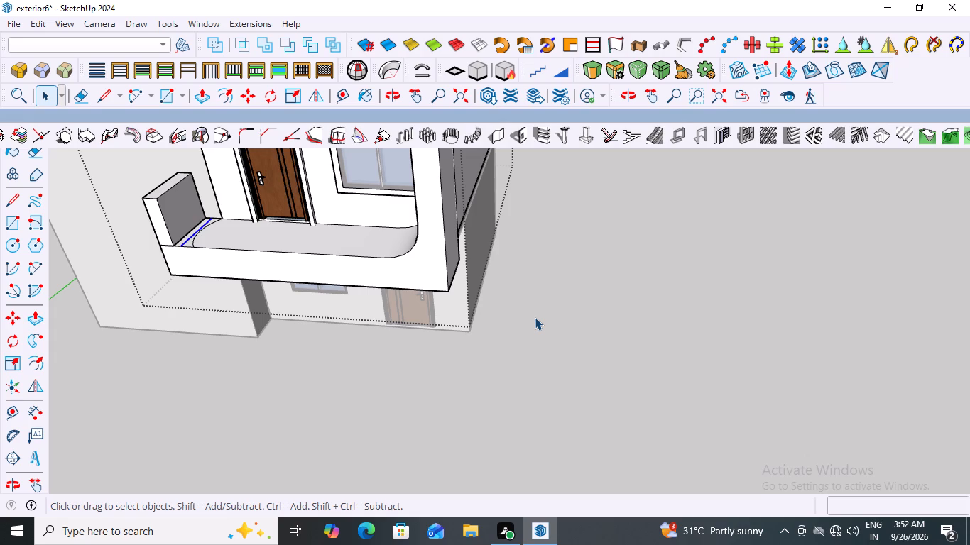
scroll(476, 336, down, 3)
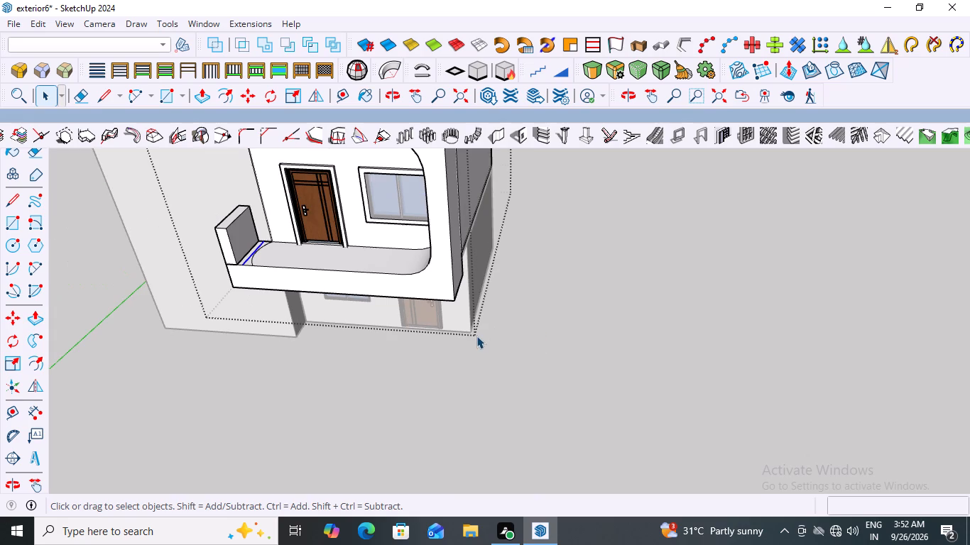
scroll(513, 290, down, 14)
scroll(543, 366, up, 1)
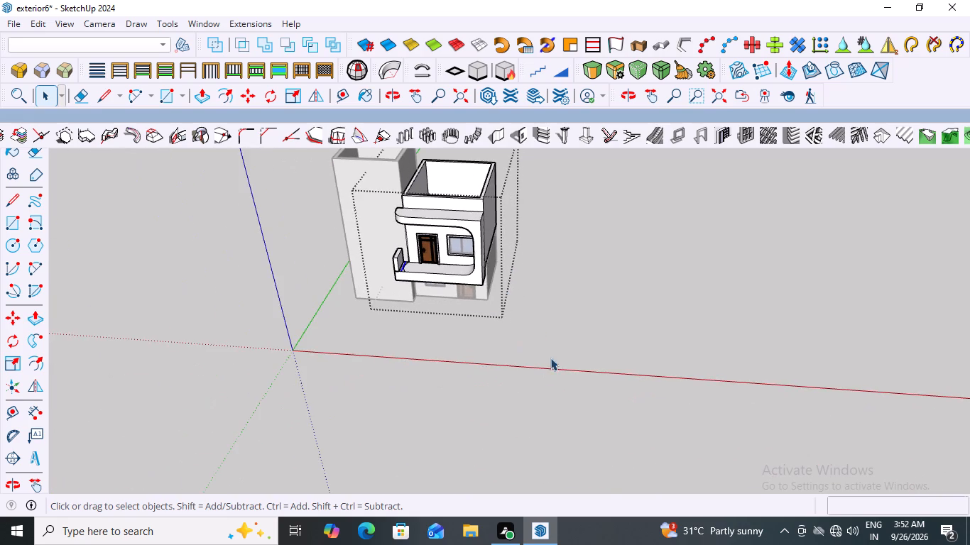
click(615, 271)
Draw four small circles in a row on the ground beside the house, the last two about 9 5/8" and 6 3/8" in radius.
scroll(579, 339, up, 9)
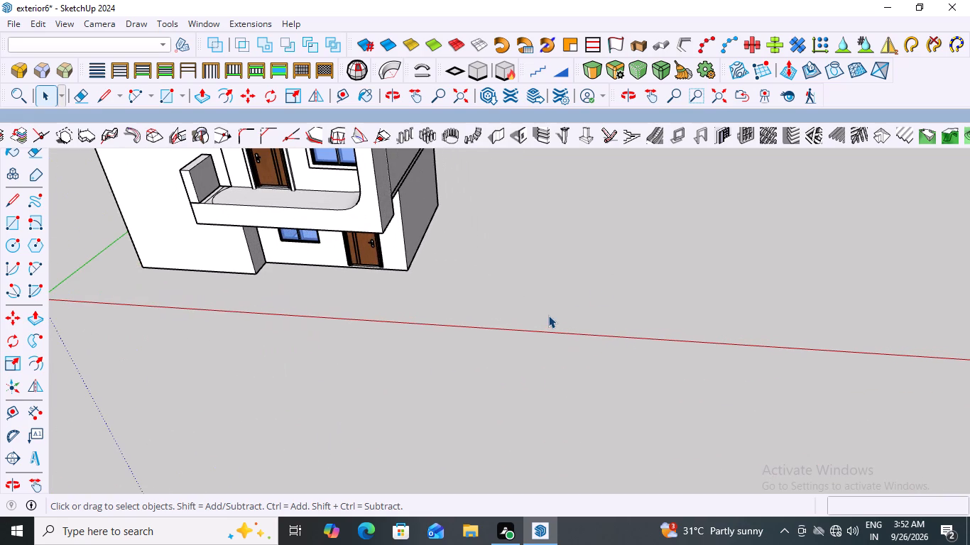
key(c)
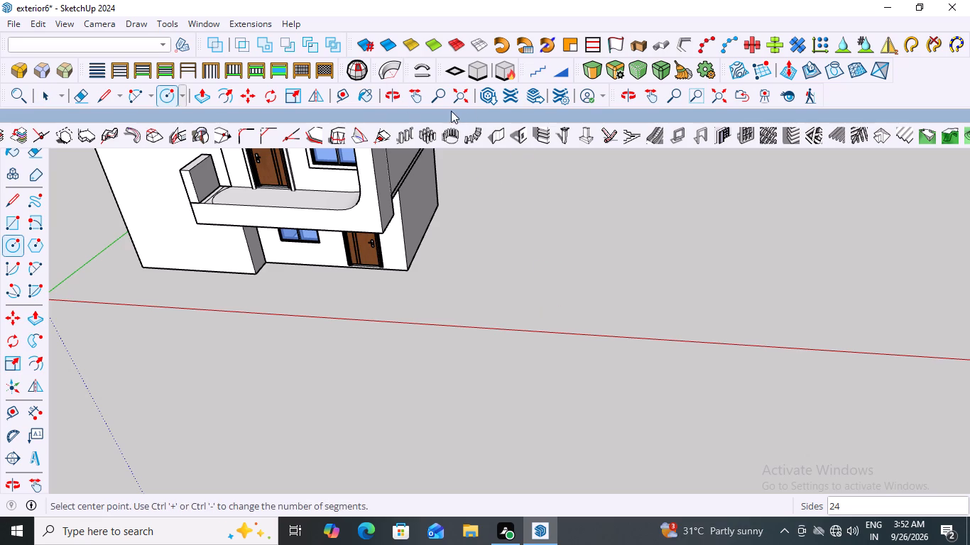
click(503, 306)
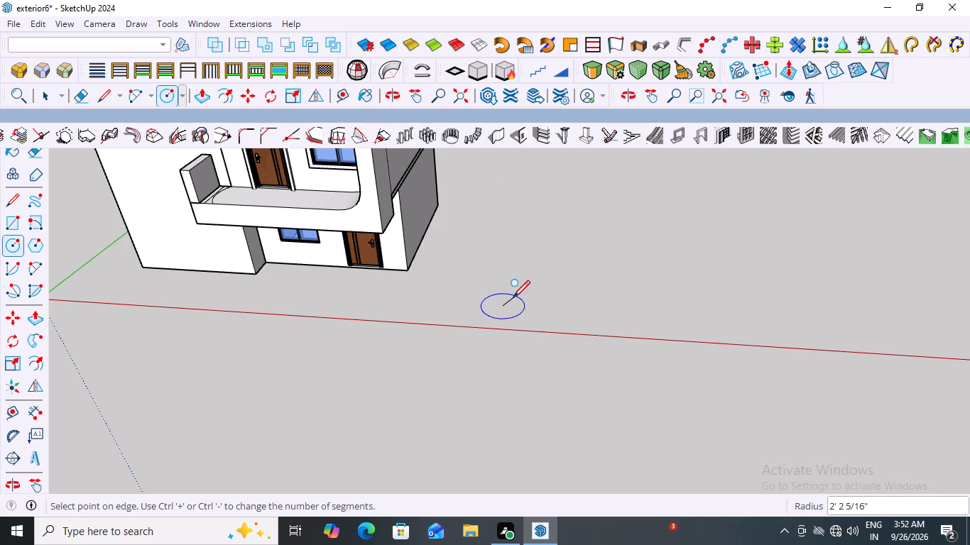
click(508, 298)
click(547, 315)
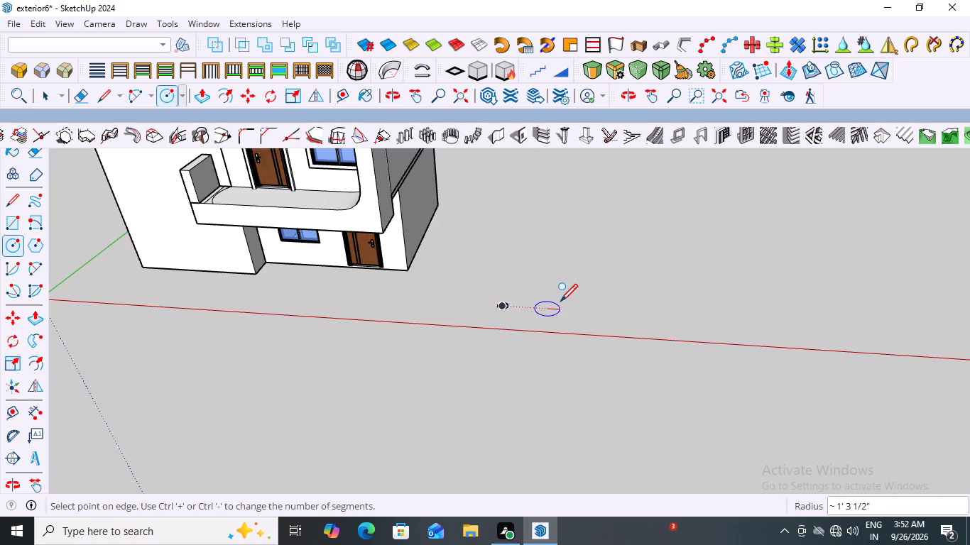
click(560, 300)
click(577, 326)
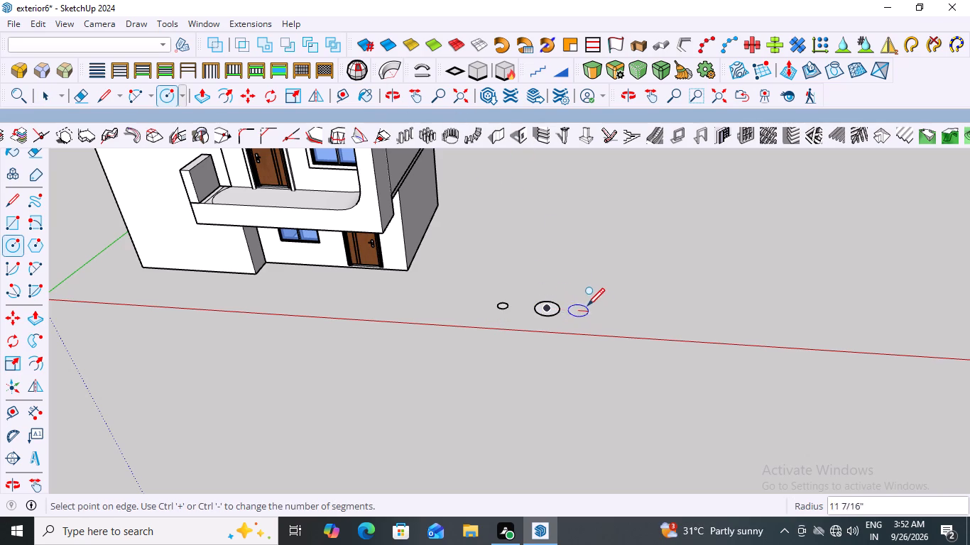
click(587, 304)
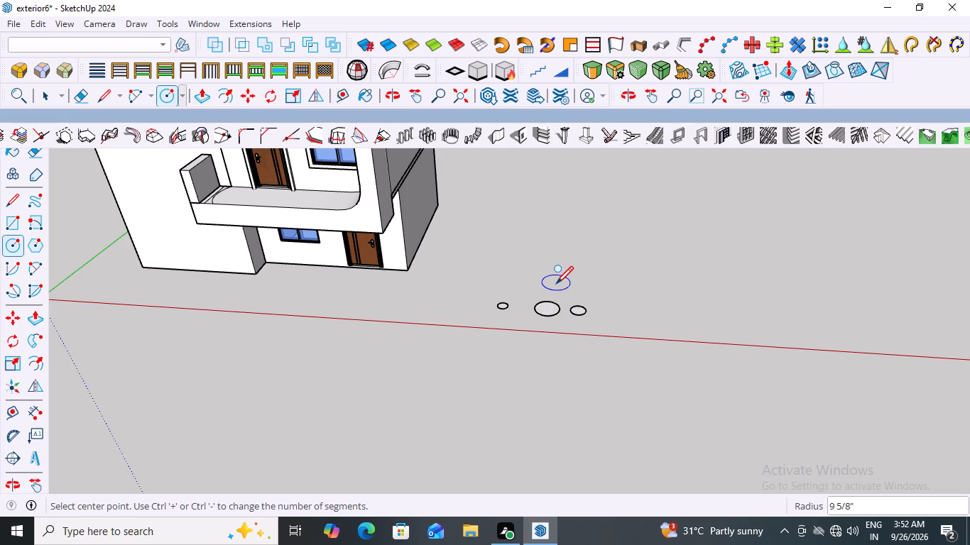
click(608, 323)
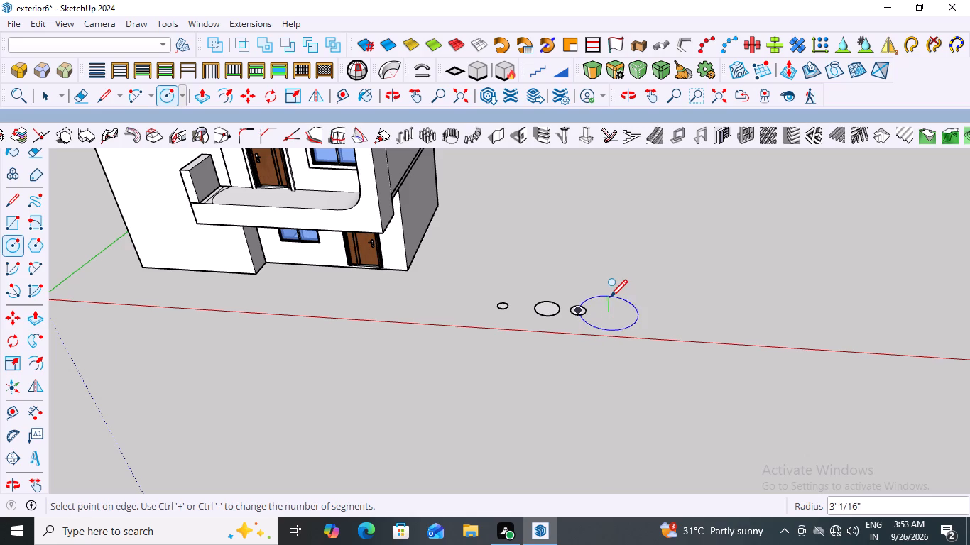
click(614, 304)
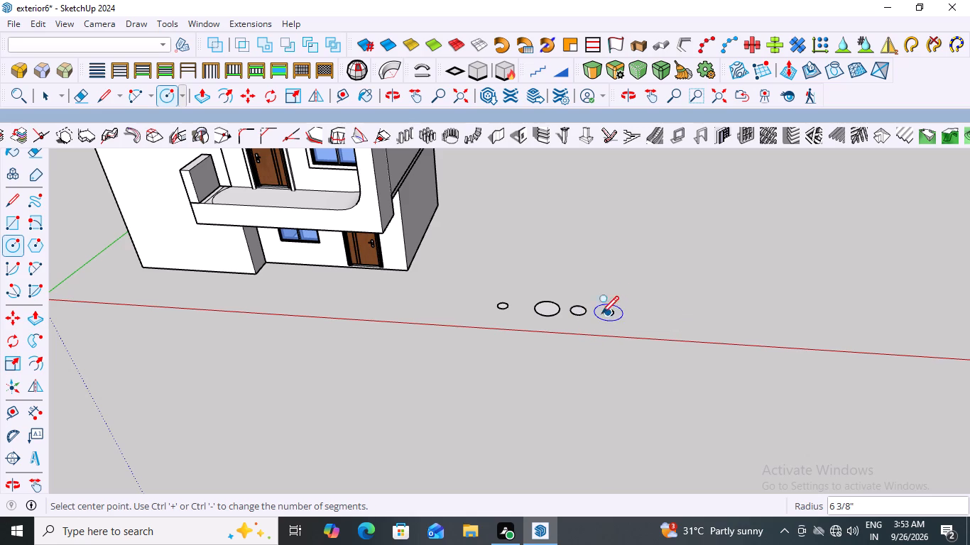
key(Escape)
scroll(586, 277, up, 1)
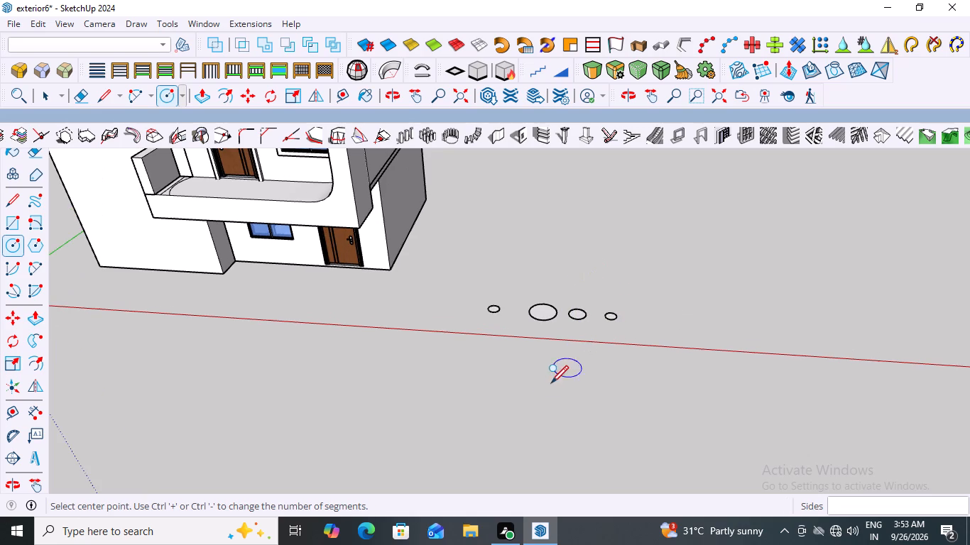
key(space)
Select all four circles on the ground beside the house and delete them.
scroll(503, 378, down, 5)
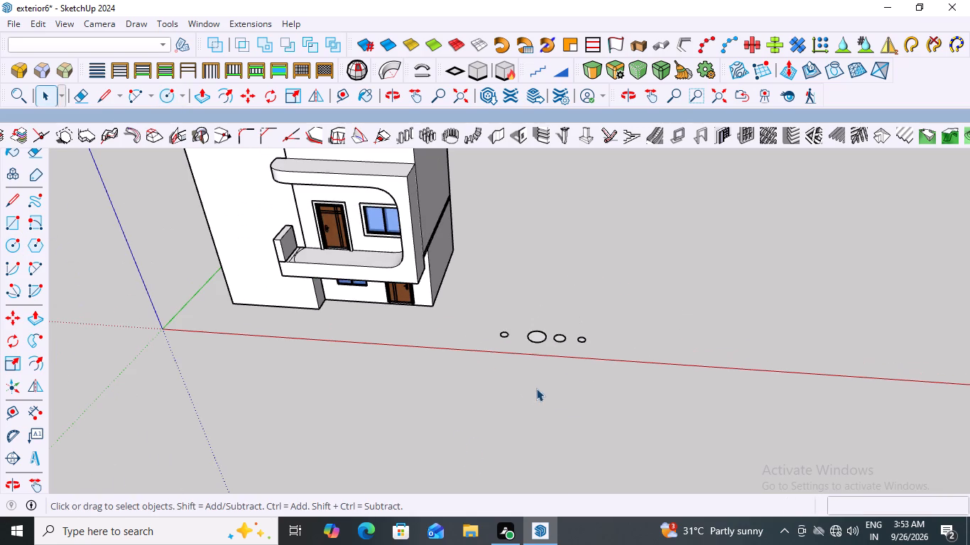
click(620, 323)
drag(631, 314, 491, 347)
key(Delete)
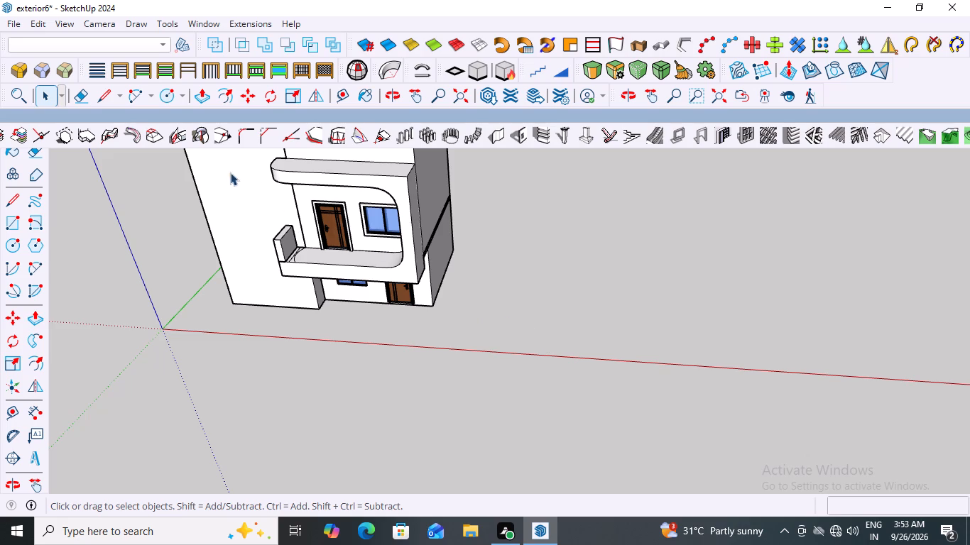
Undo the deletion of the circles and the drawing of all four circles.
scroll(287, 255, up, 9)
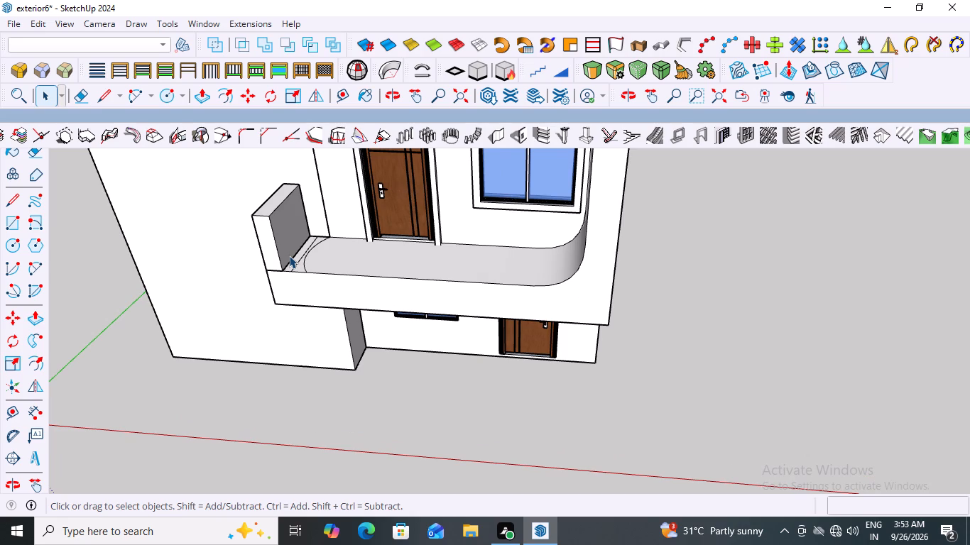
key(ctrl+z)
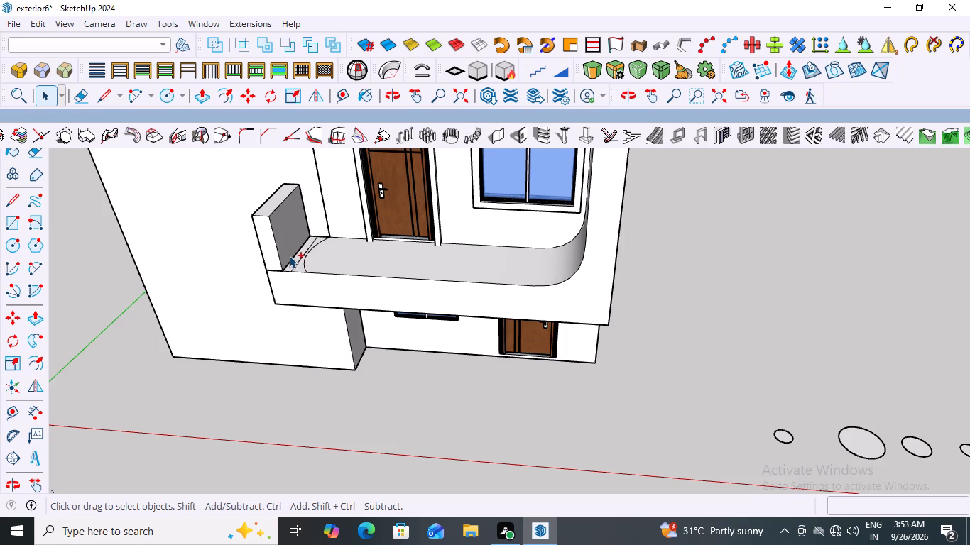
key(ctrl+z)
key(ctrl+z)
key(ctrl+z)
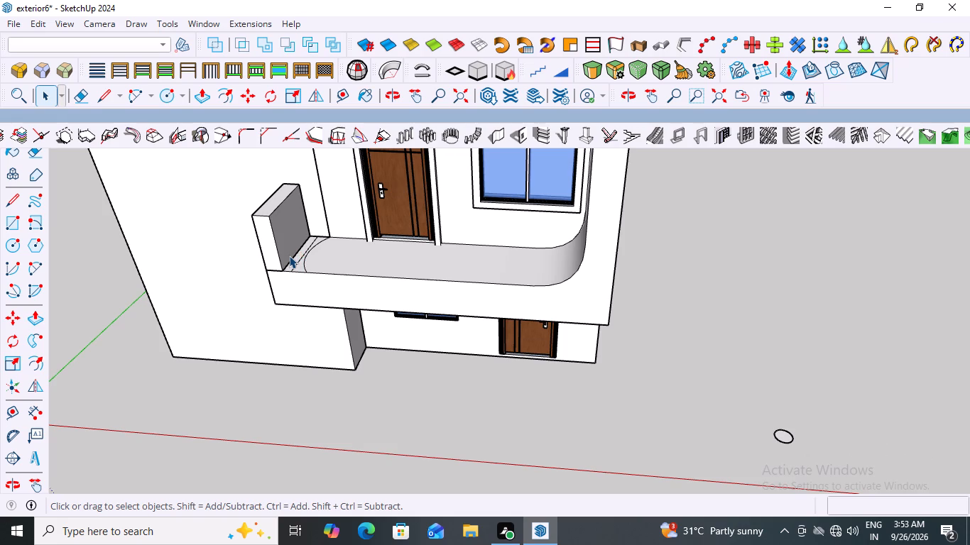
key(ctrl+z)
Undo the balcony-floor arcs, the raised end block and its dividing line, leaving the upper-floor house group closed.
key(ctrl+z)
key(ctrl+z)
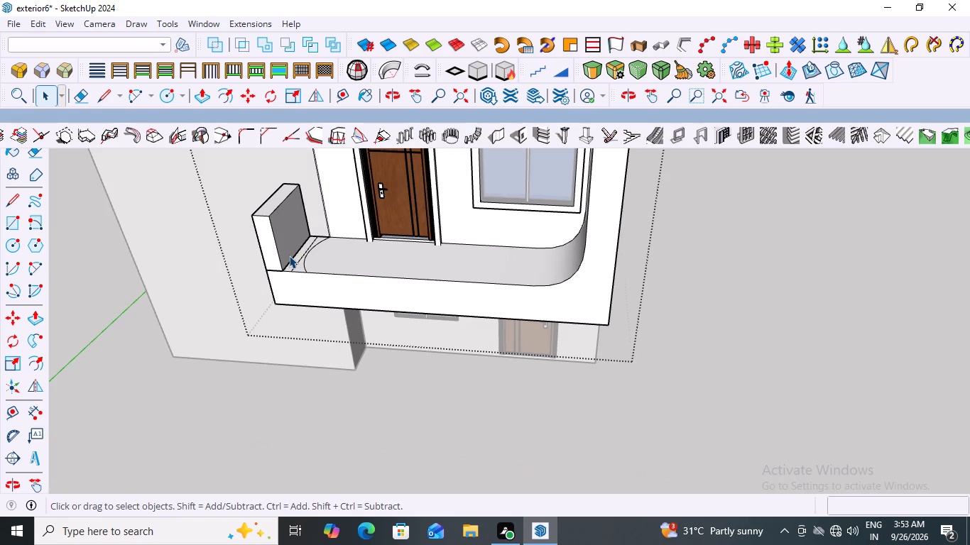
key(ctrl+z)
key(ctrl+z)
key(ctrl+z)
key(ctrl+z)
key(ctrl+z)
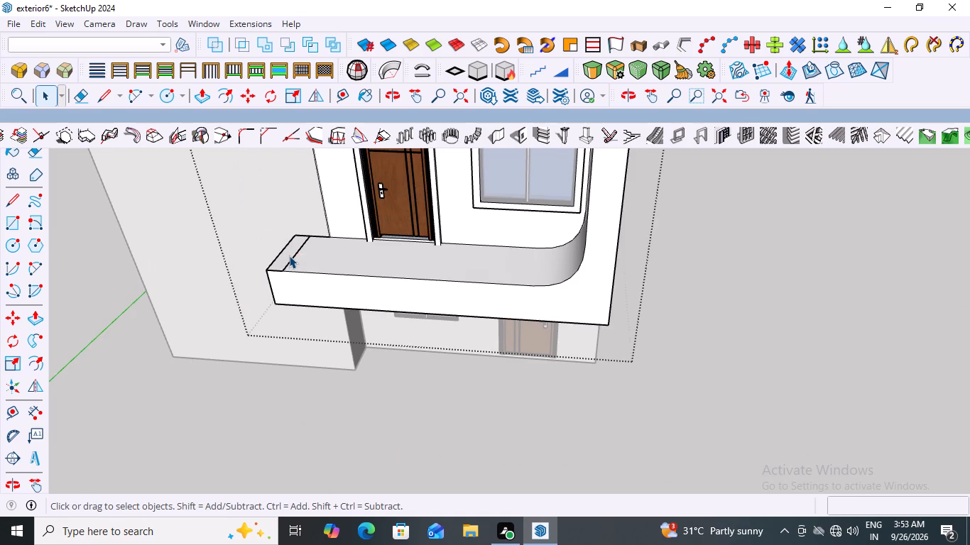
key(ctrl+z)
key(ctrl+z)
key(ctrl+z)
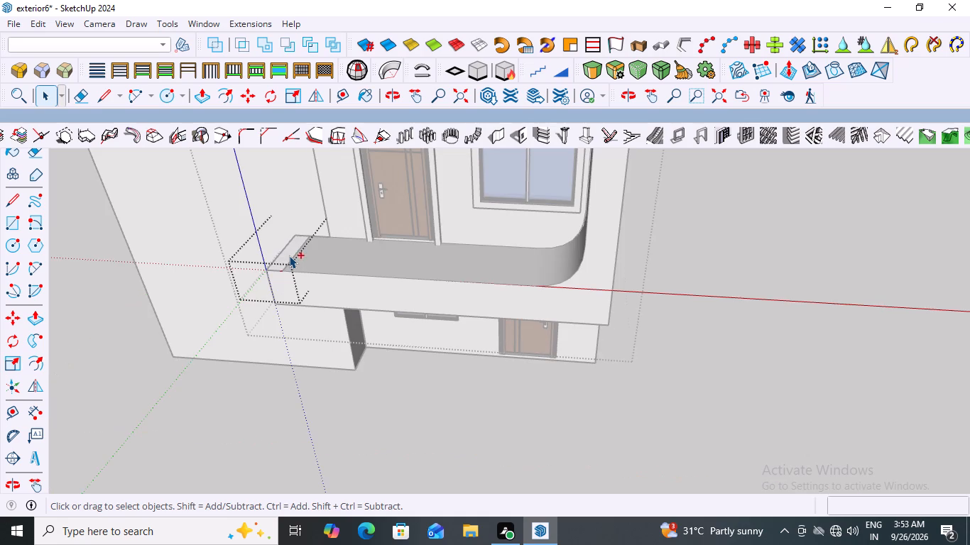
key(ctrl+z)
key(ctrl+z)
key(ctrl+z)
key(ctrl+z)
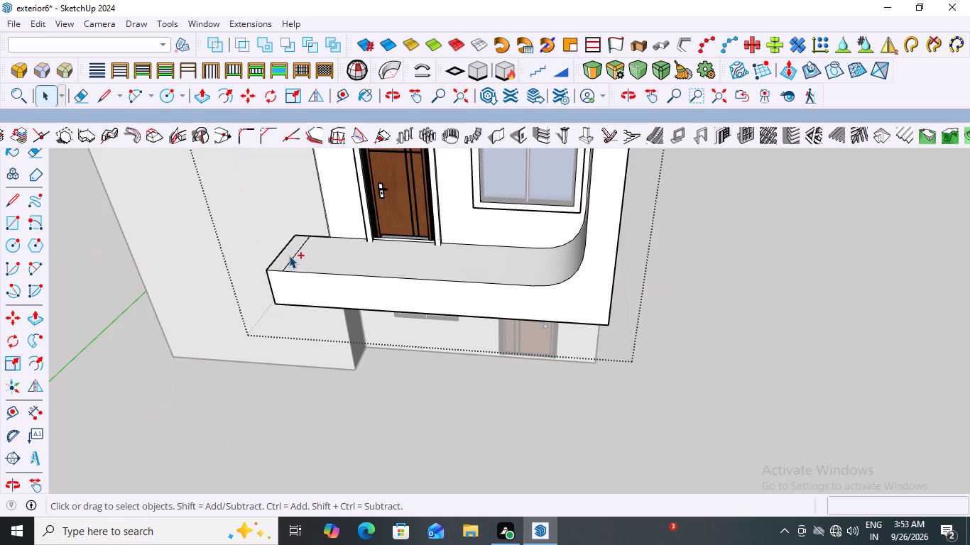
key(ctrl+z)
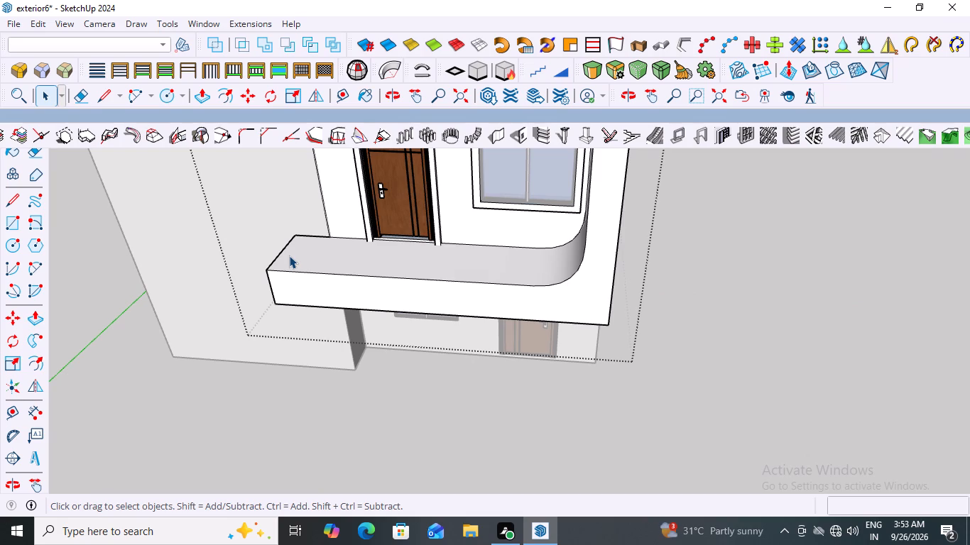
scroll(148, 256, down, 8)
click(423, 288)
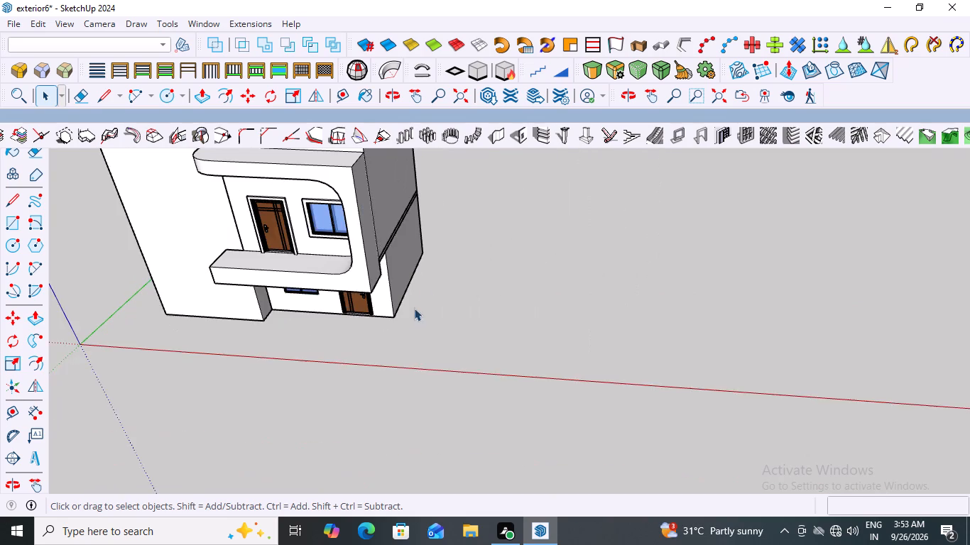
Start the Rectangle tool for a shape on the open ground beside the house.
scroll(405, 314, down, 3)
scroll(423, 336, up, 9)
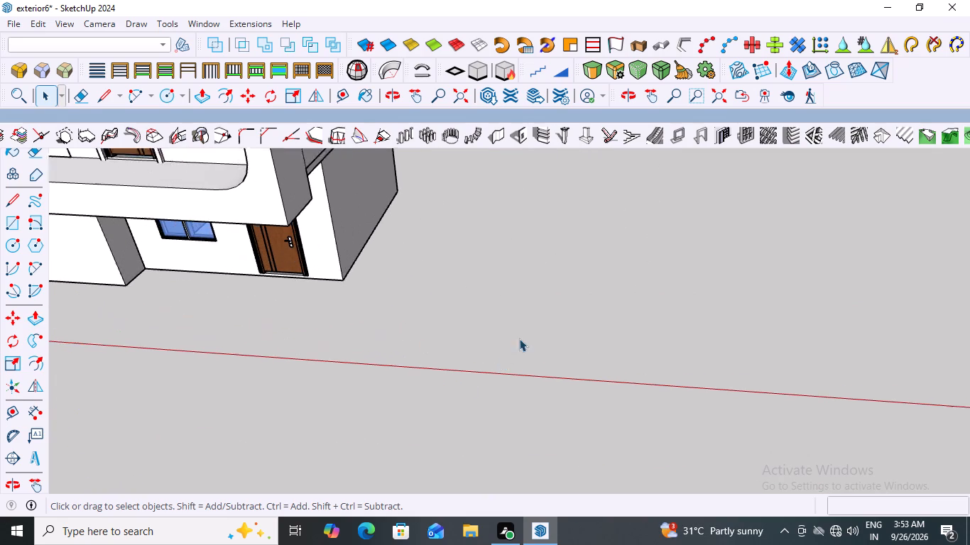
scroll(519, 338, up, 1)
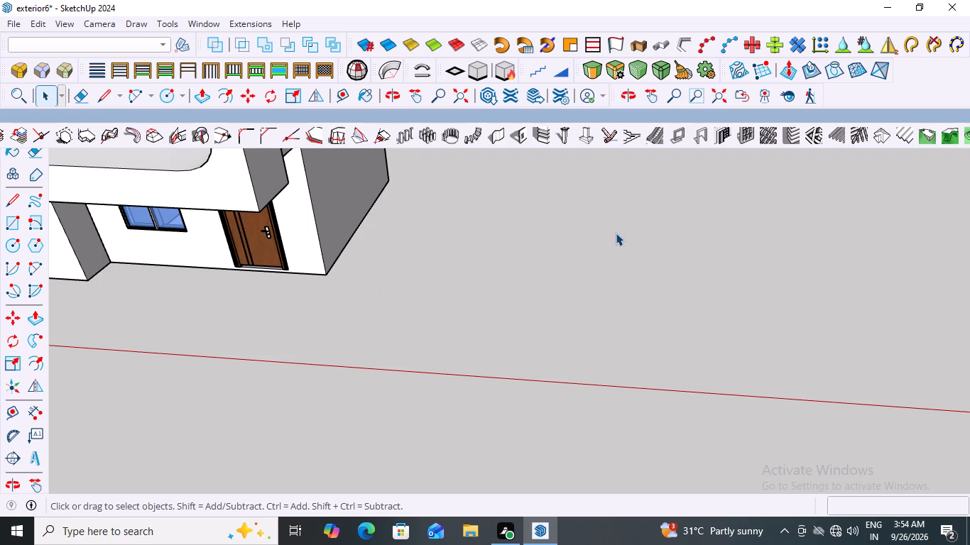
key(r)
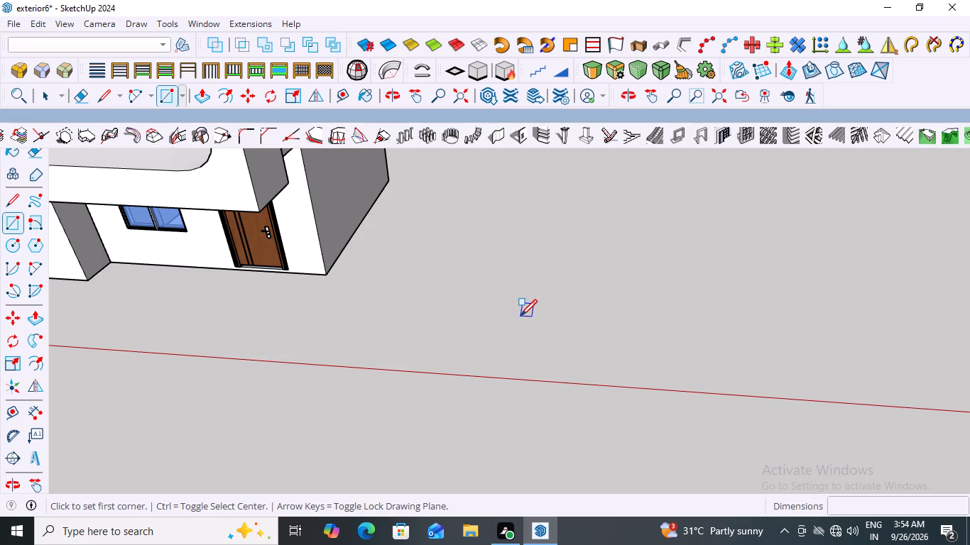
scroll(540, 306, down, 13)
middle_drag(523, 229, 592, 174)
scroll(600, 156, down, 1)
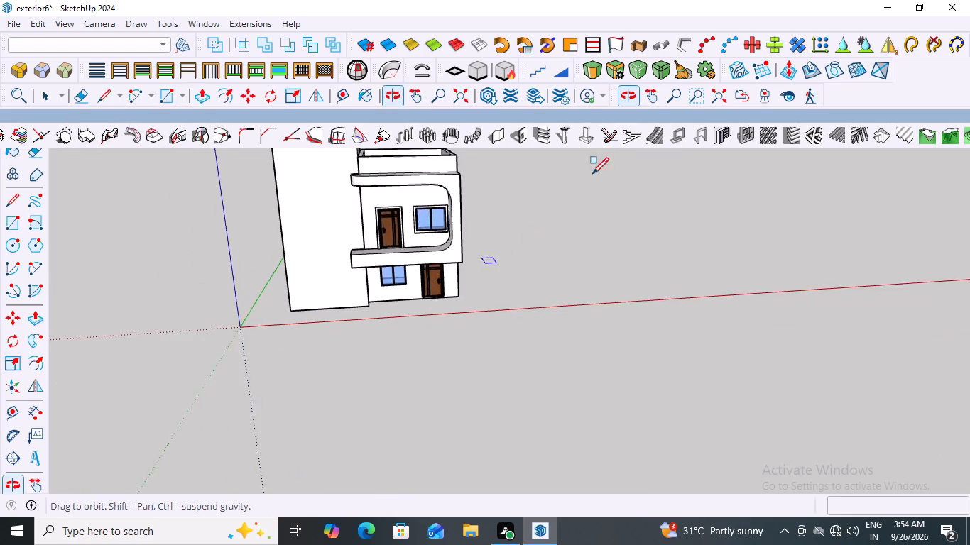
middle_drag(592, 174, 594, 163)
scroll(592, 174, down, 5)
middle_drag(564, 203, 550, 150)
scroll(530, 194, up, 3)
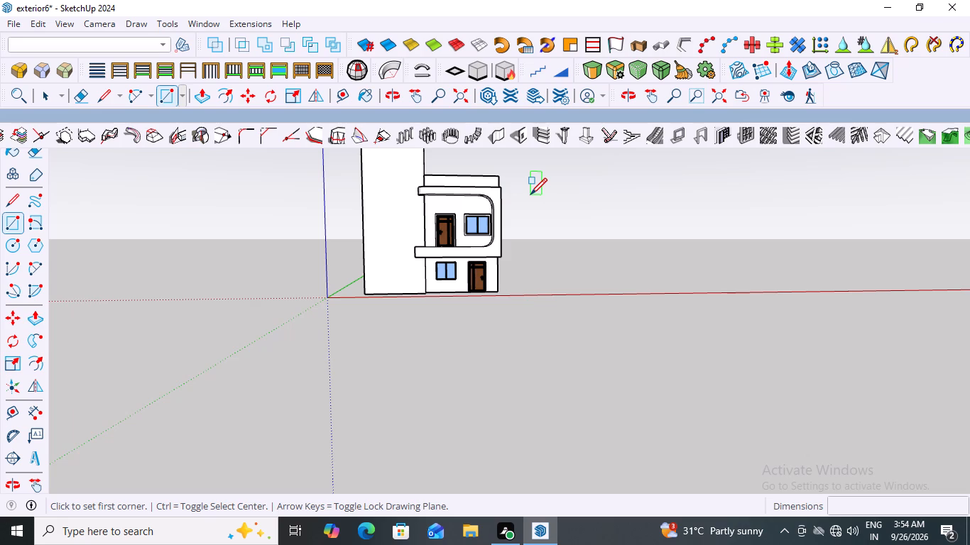
scroll(530, 194, down, 2)
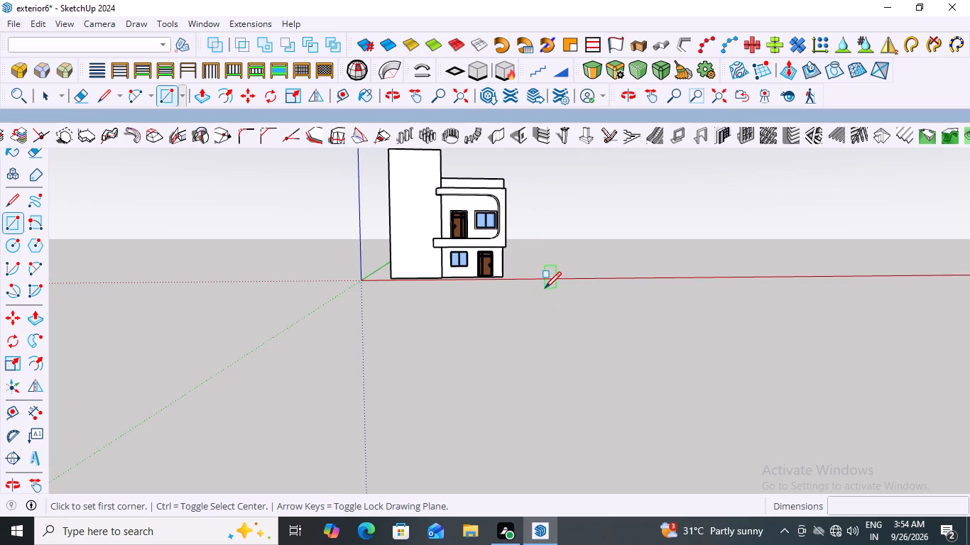
scroll(545, 288, down, 3)
middle_drag(592, 255, 530, 365)
scroll(575, 290, up, 8)
scroll(516, 314, up, 7)
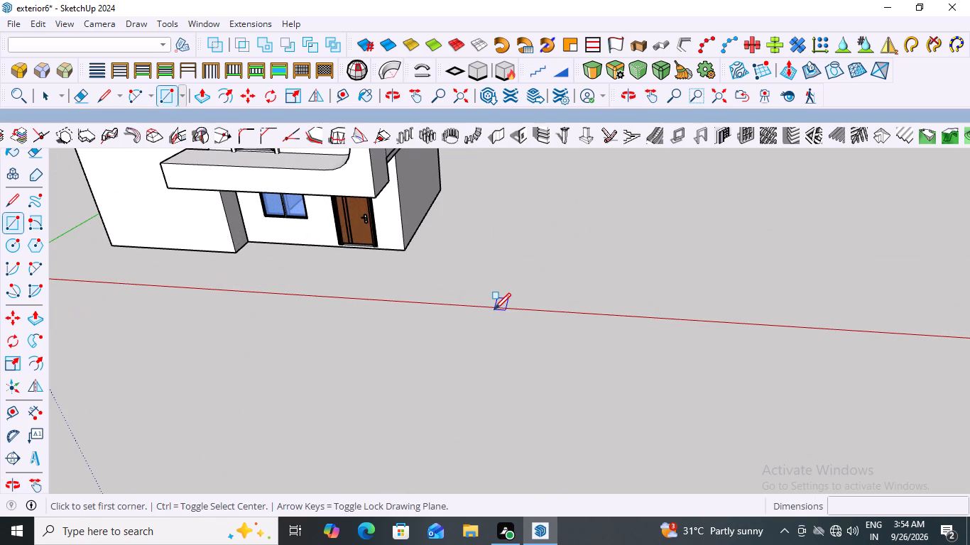
scroll(442, 285, up, 2)
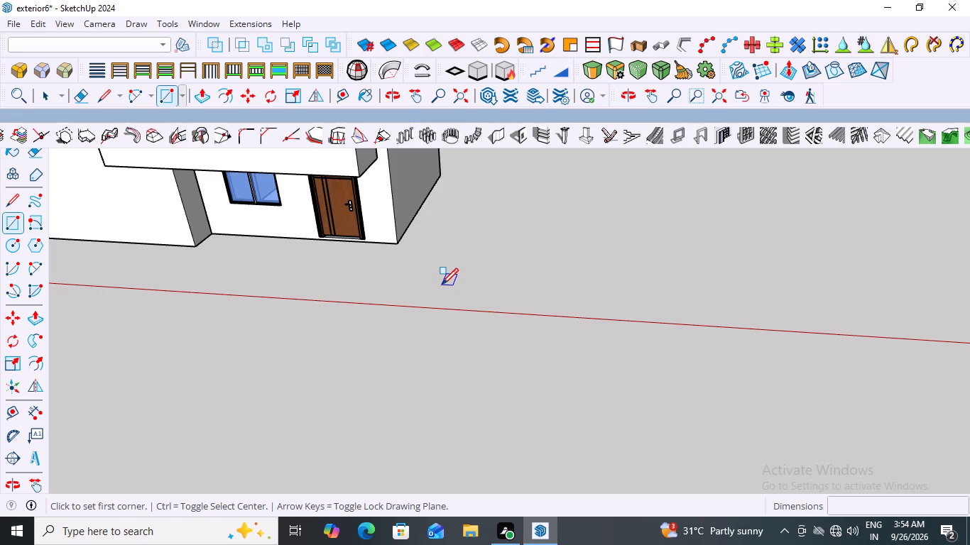
scroll(460, 280, down, 6)
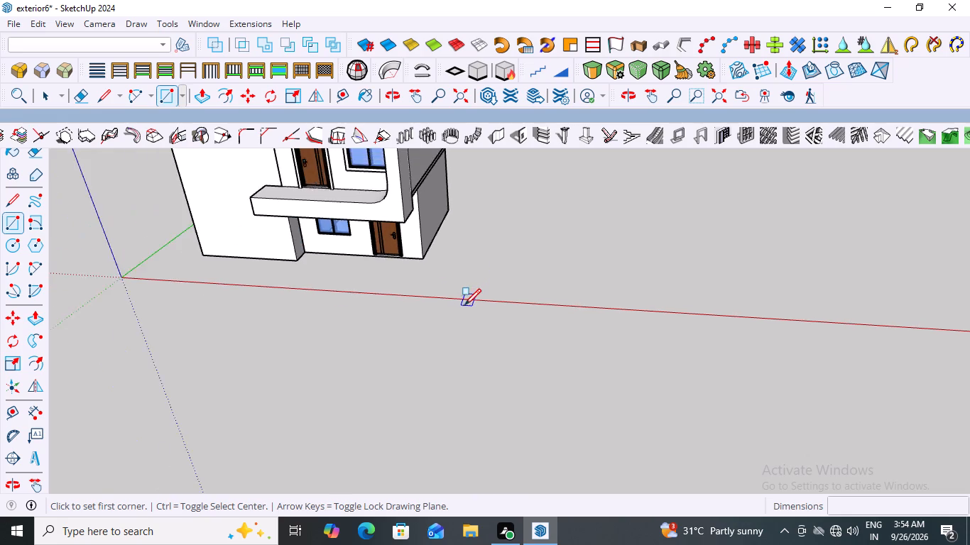
scroll(467, 301, up, 7)
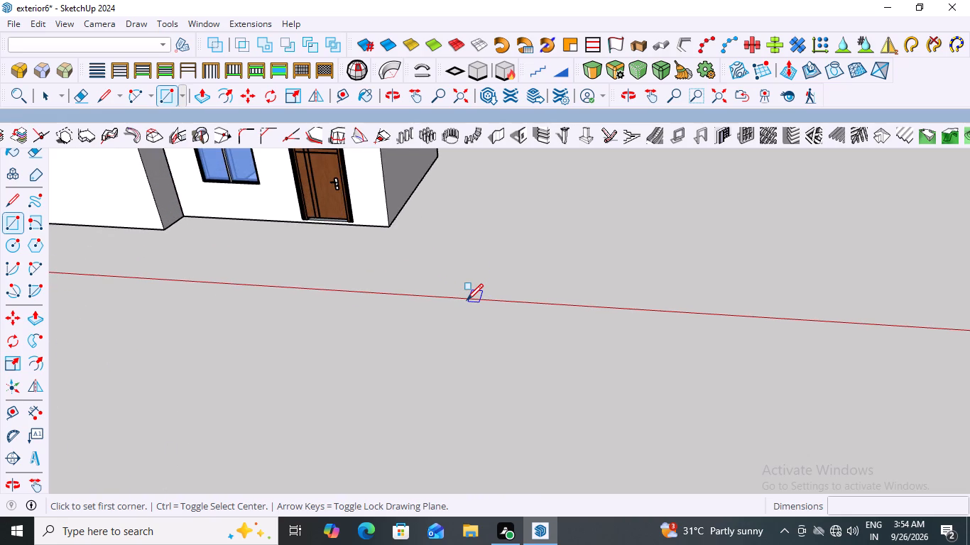
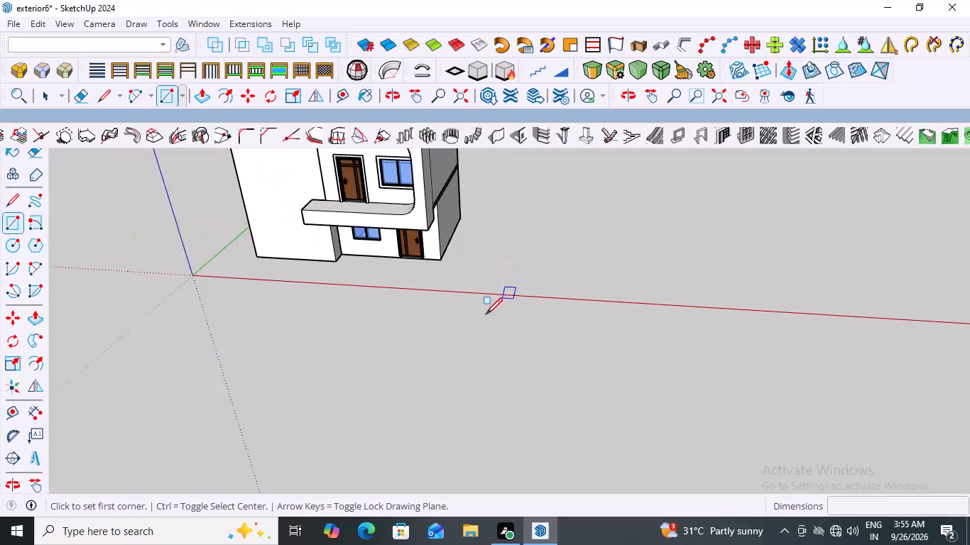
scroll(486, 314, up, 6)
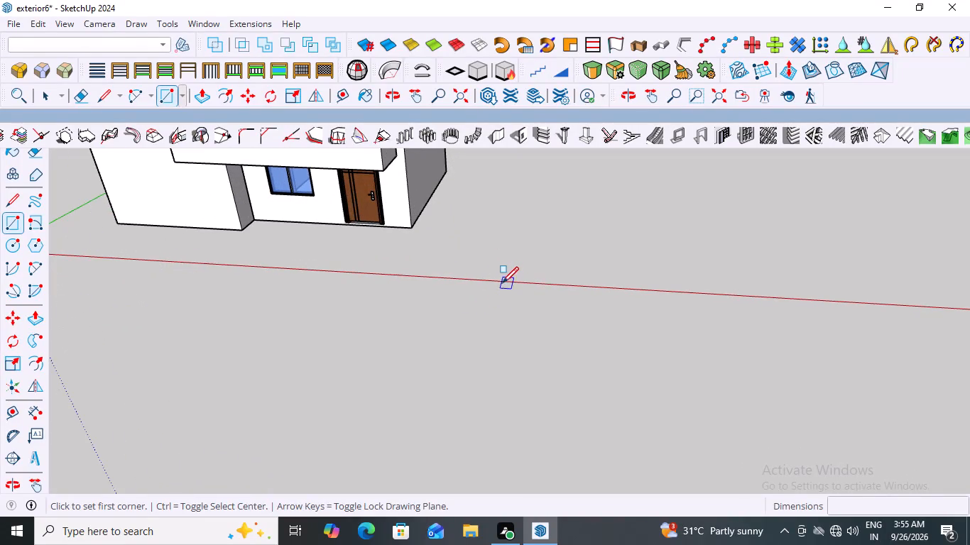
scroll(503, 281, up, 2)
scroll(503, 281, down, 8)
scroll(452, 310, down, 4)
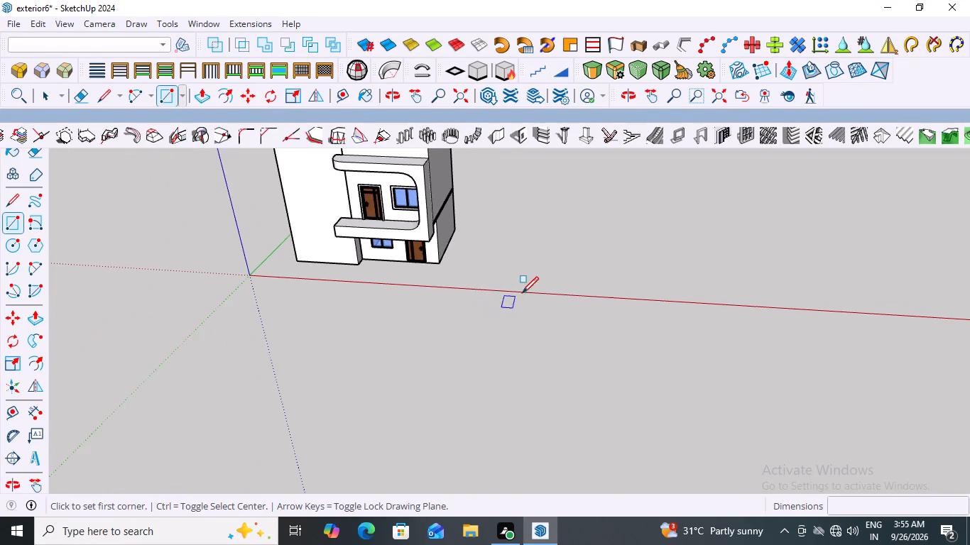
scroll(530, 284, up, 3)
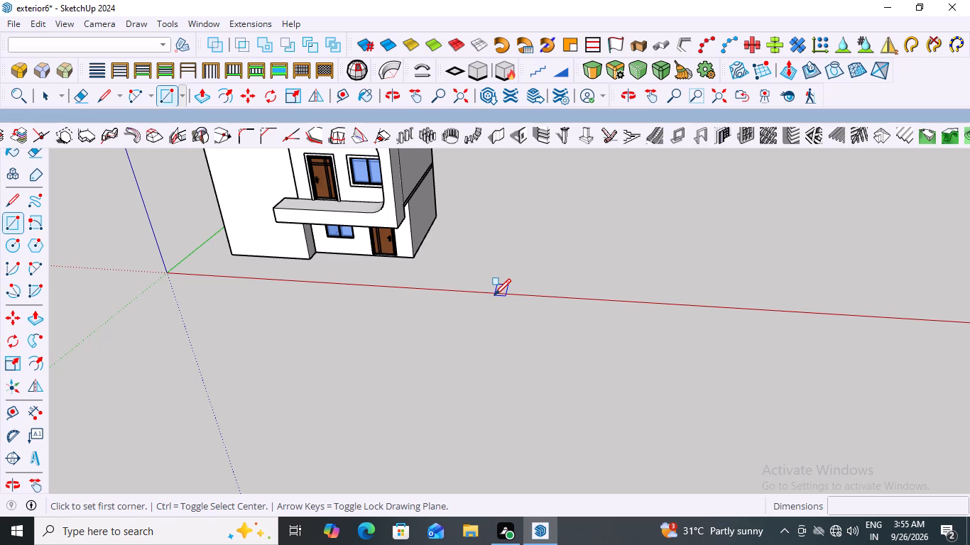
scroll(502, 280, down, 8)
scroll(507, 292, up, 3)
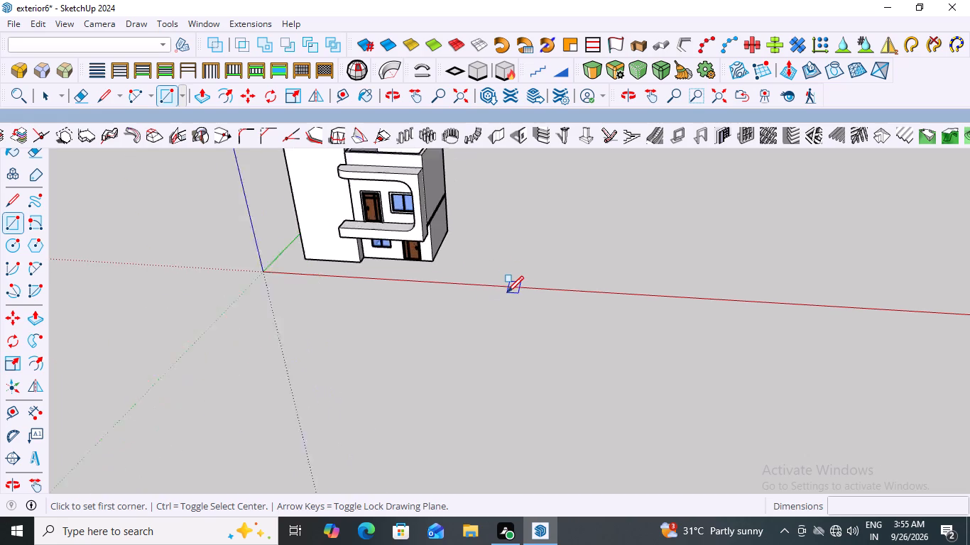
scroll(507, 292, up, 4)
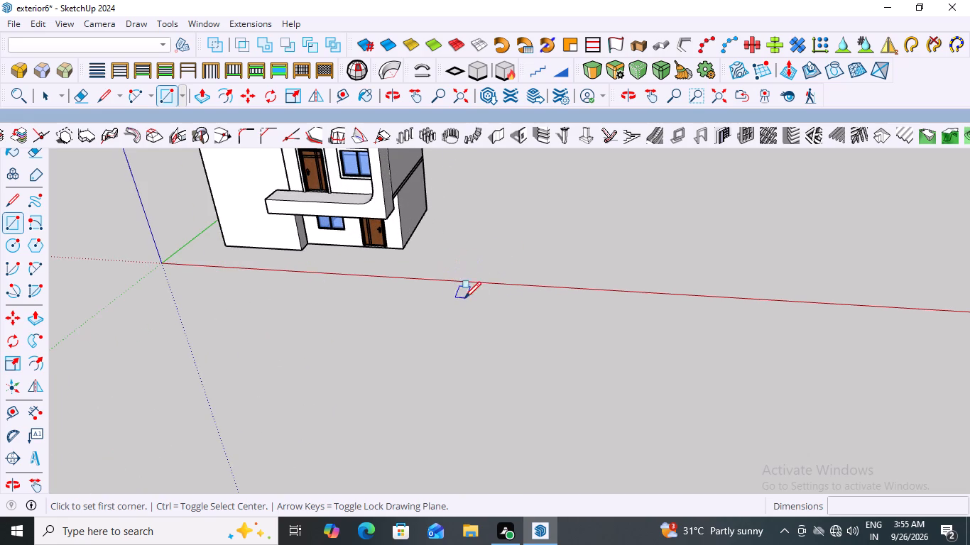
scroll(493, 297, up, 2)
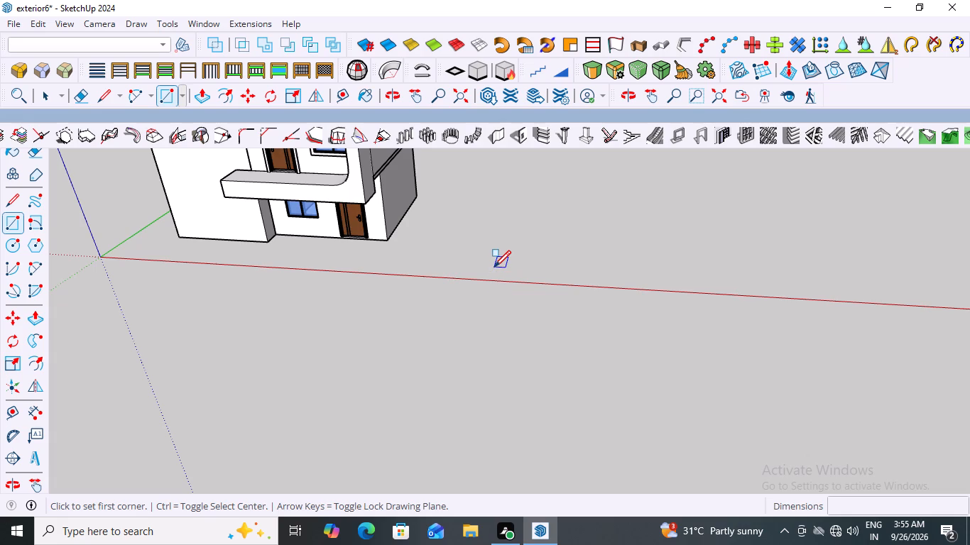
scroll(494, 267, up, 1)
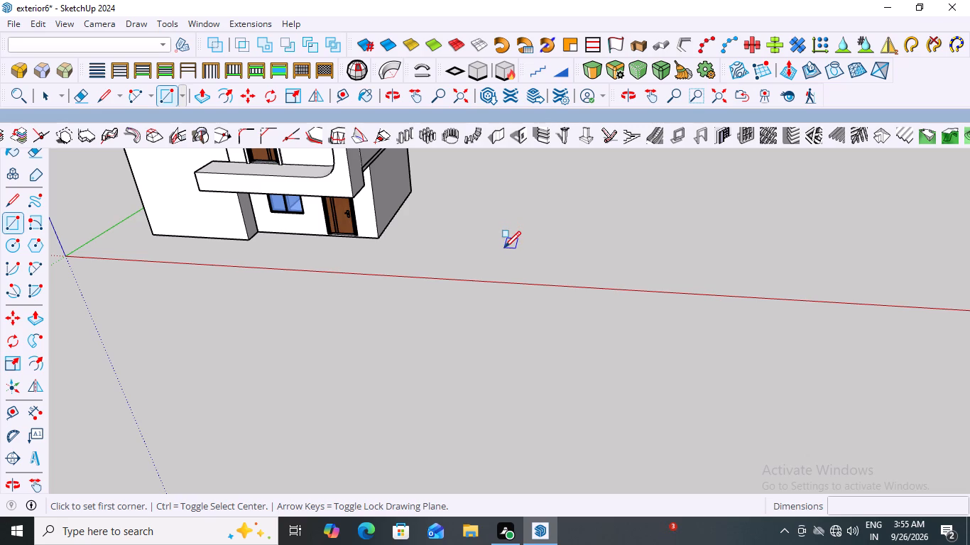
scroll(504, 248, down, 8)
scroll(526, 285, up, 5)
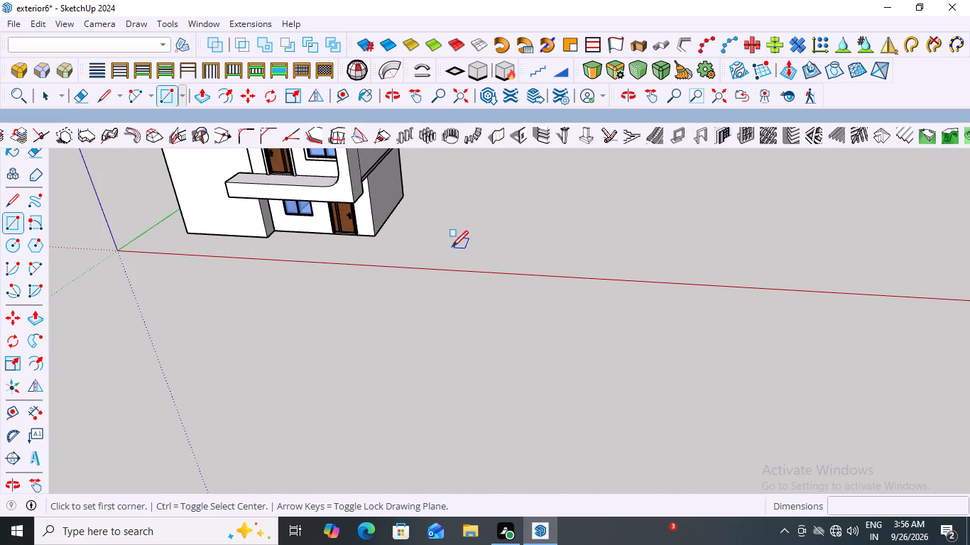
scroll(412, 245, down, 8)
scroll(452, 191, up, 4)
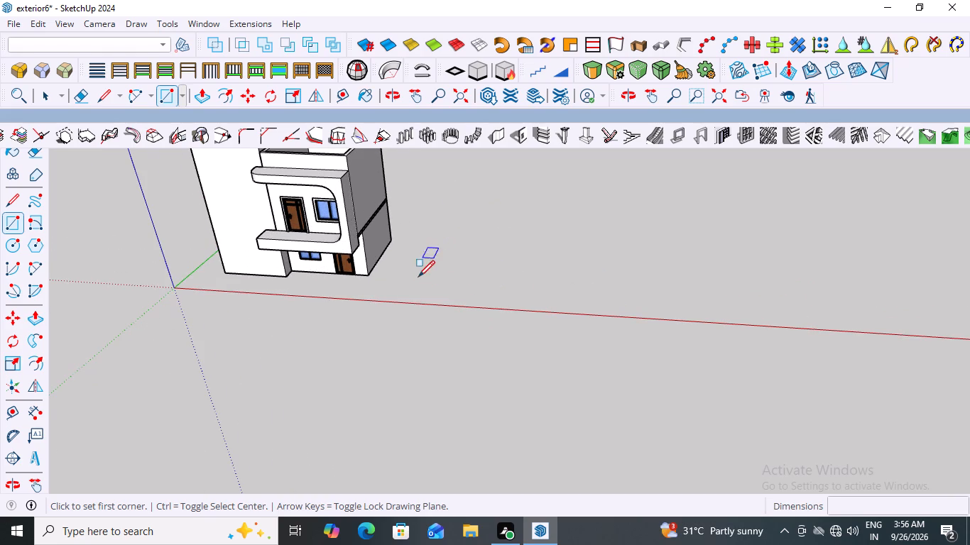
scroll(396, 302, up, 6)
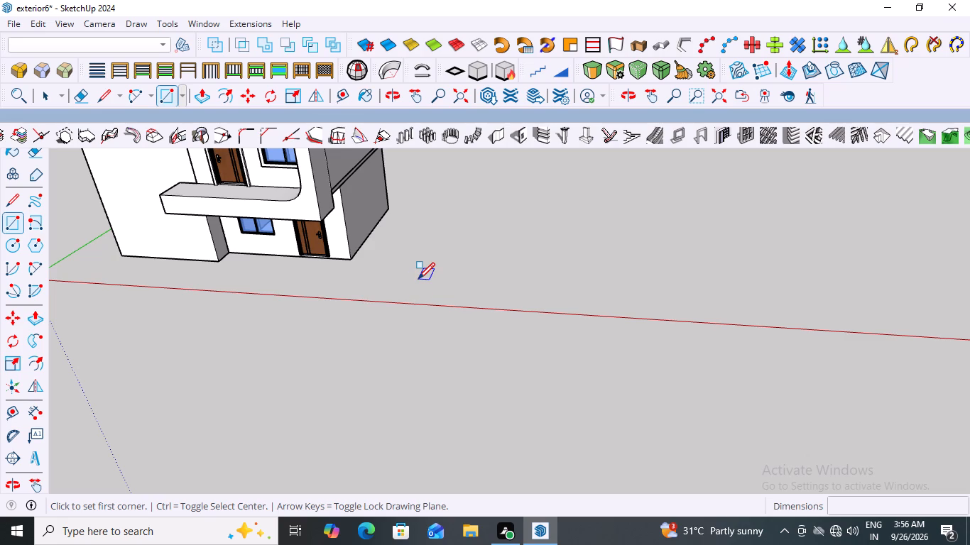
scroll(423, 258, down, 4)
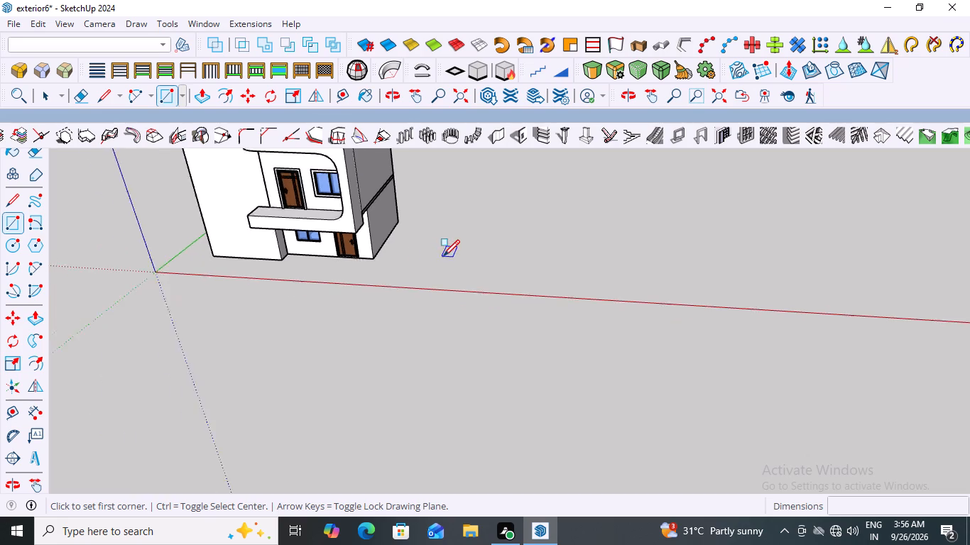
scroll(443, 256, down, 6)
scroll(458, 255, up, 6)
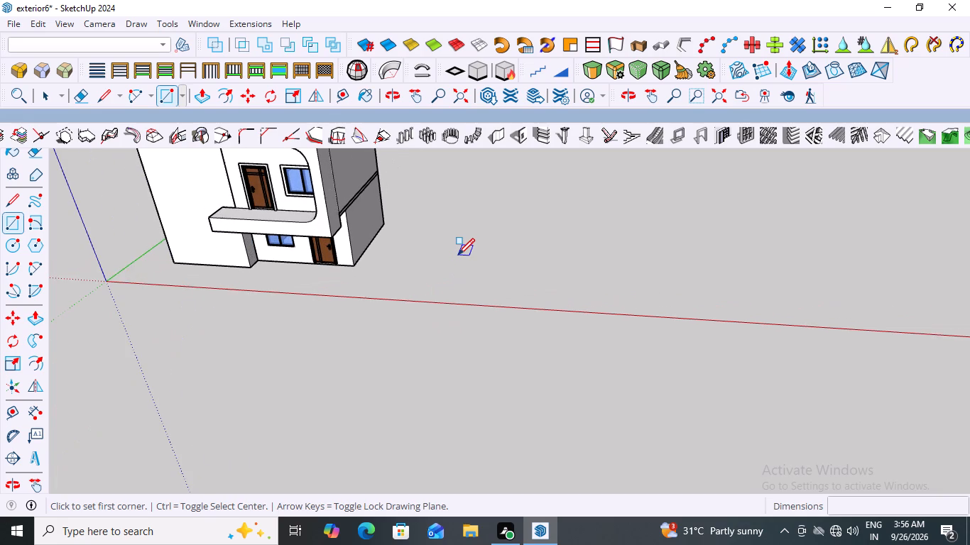
Draw a narrow rectangle nearly 6 feet long on the open ground beside the house, running parallel to the green axis.
scroll(405, 287, up, 2)
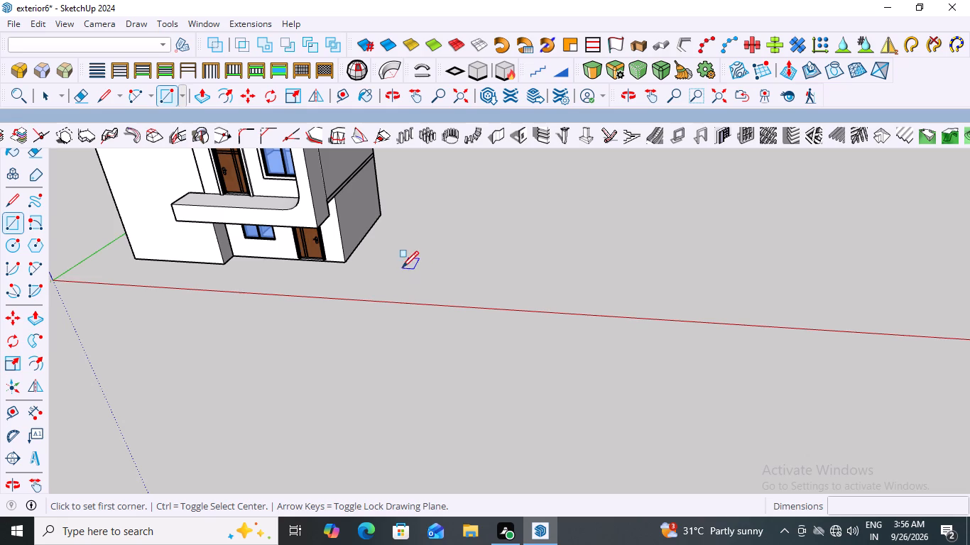
scroll(392, 292, up, 9)
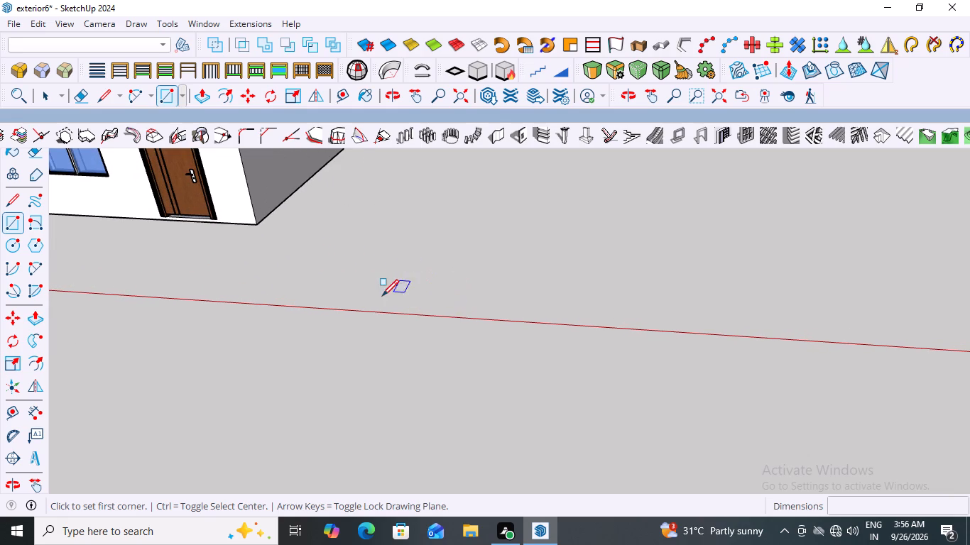
click(385, 302)
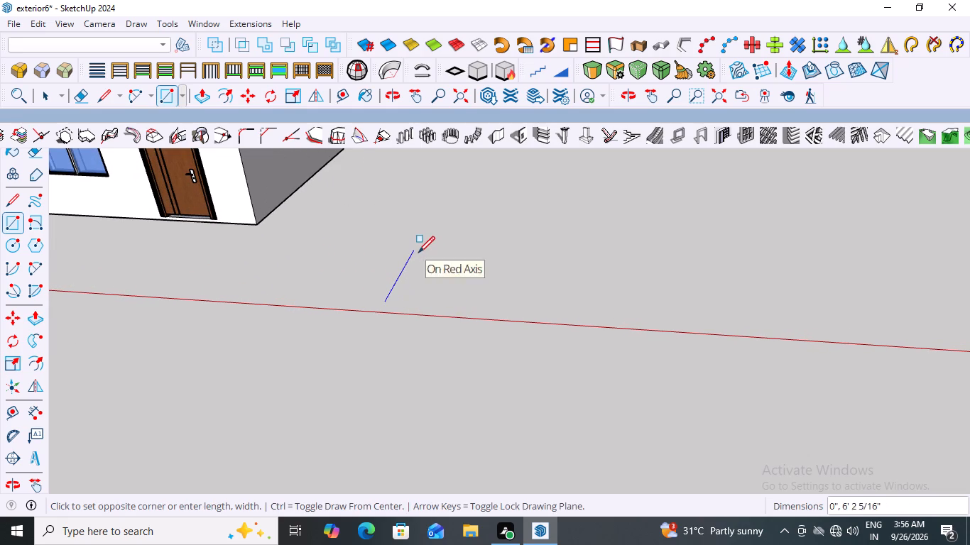
scroll(425, 256, up, 6)
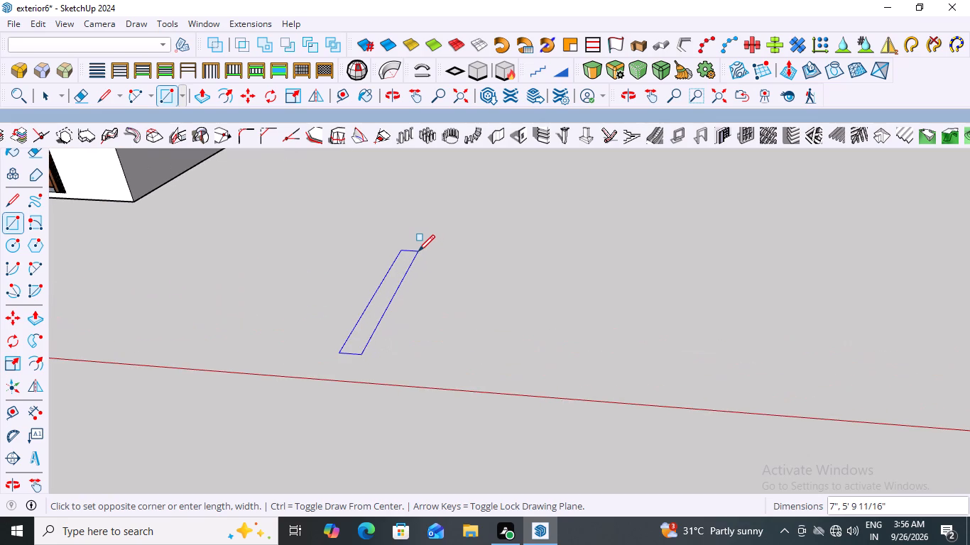
click(420, 255)
scroll(466, 246, down, 8)
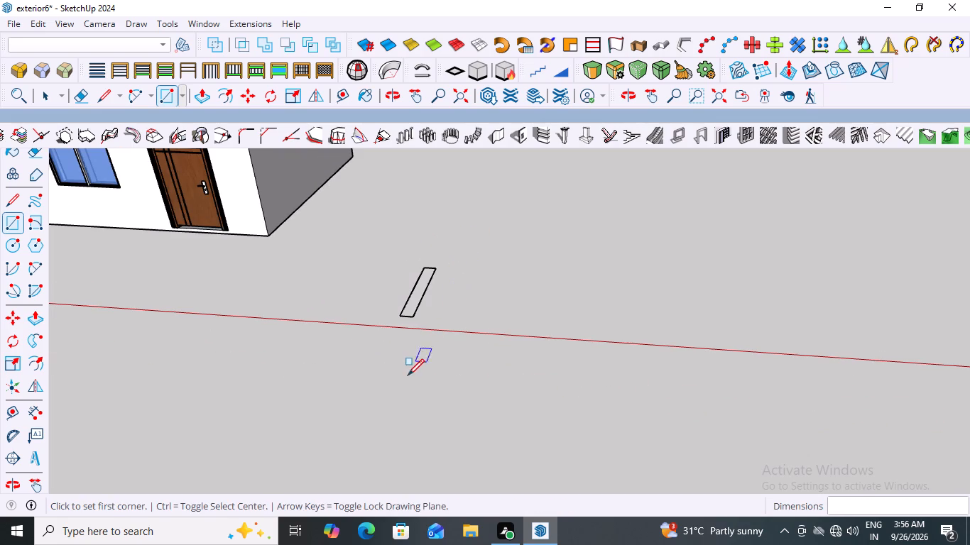
Select the whole narrow rectangle with its edges and make it a group.
key(space)
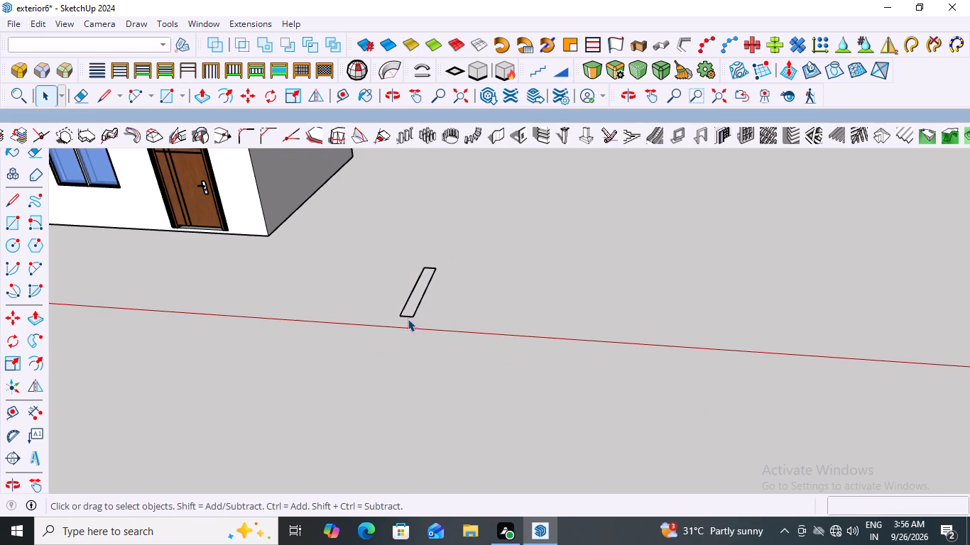
triple_click(415, 298)
right_click(415, 298)
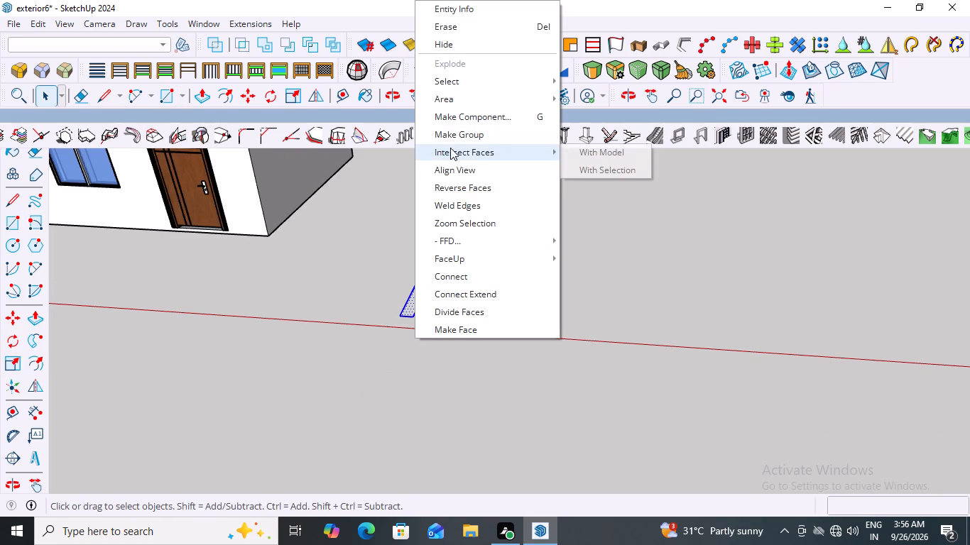
click(464, 133)
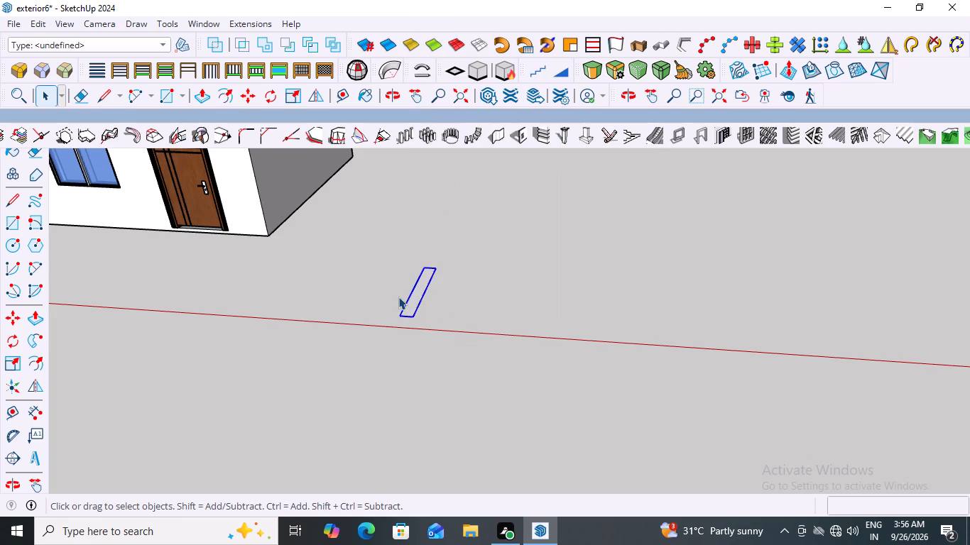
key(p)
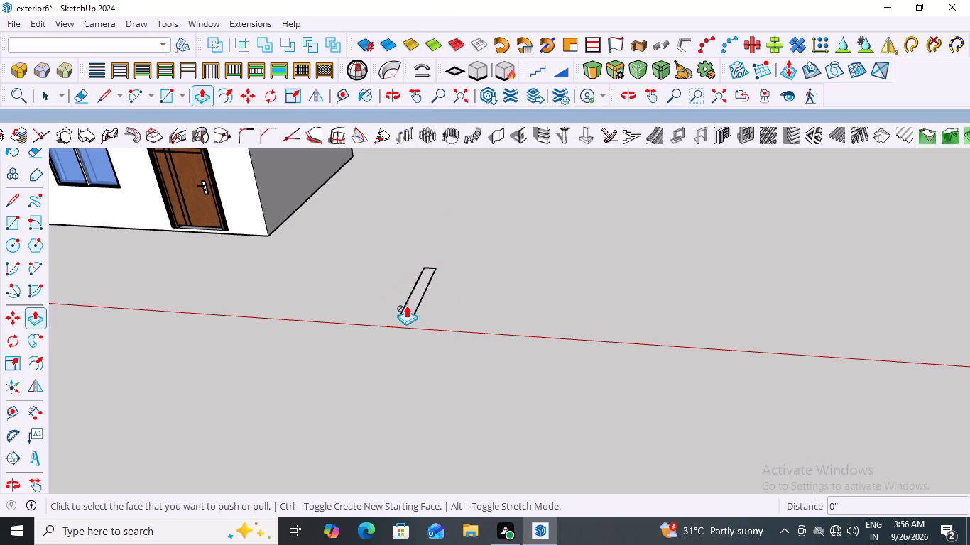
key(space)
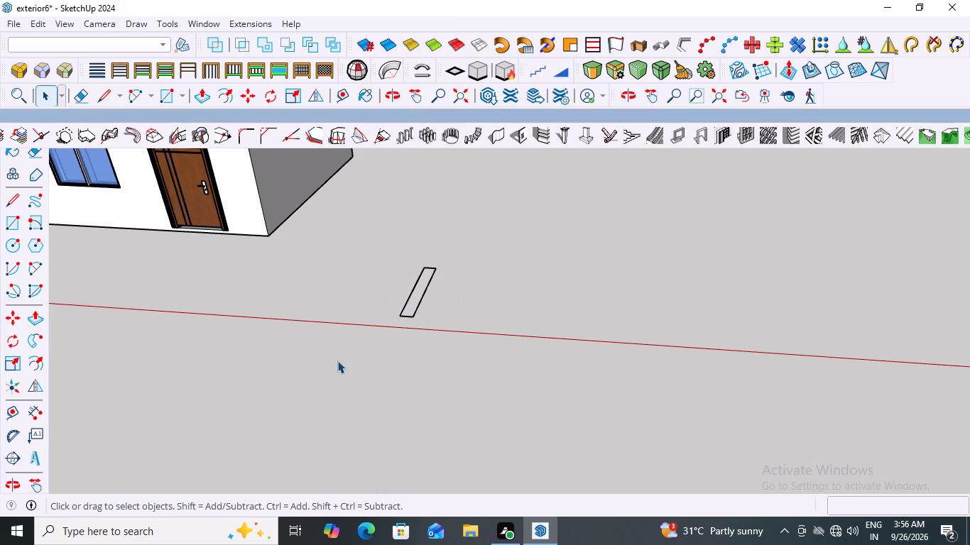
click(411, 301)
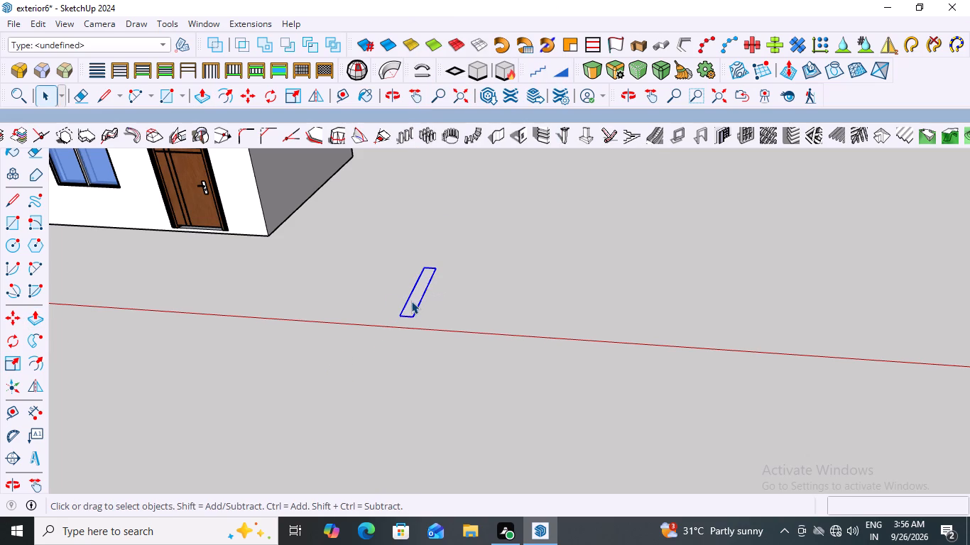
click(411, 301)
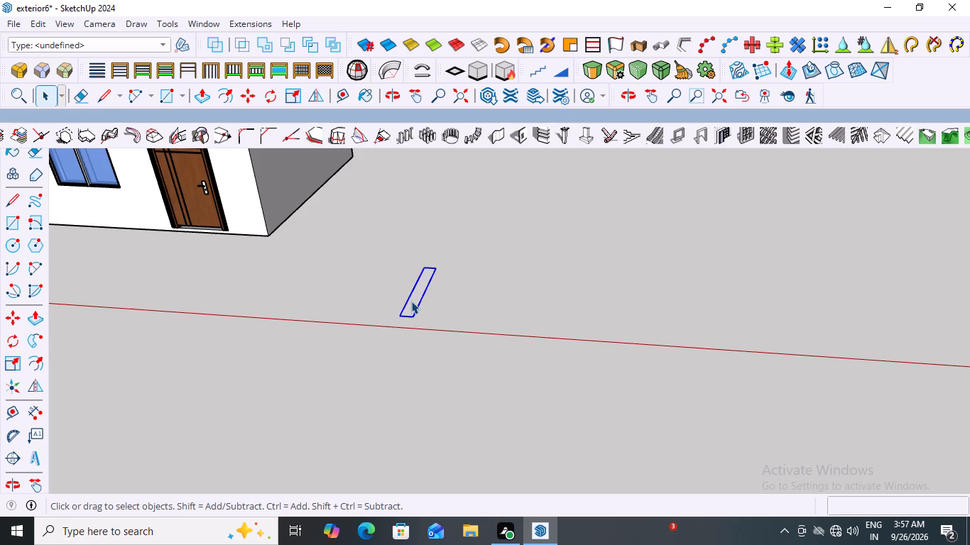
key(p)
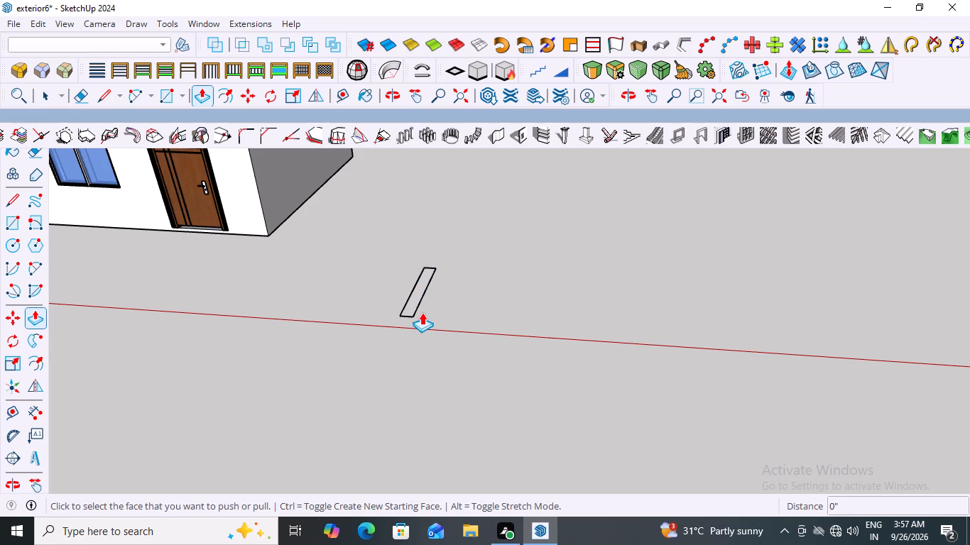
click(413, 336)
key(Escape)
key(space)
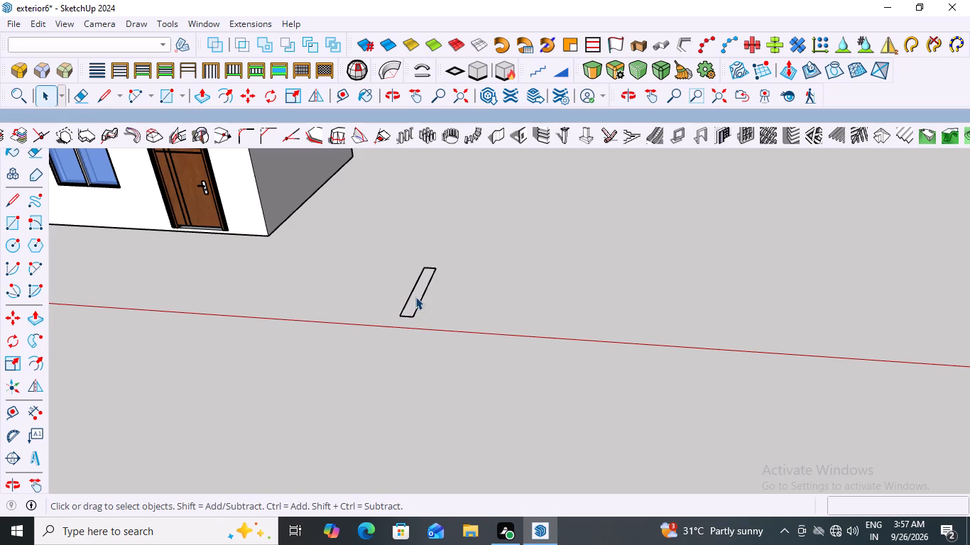
Open the narrow rectangle's group, Push/Pull its face up about 4' 9" into a thin upright wall piece, and close the group.
click(415, 294)
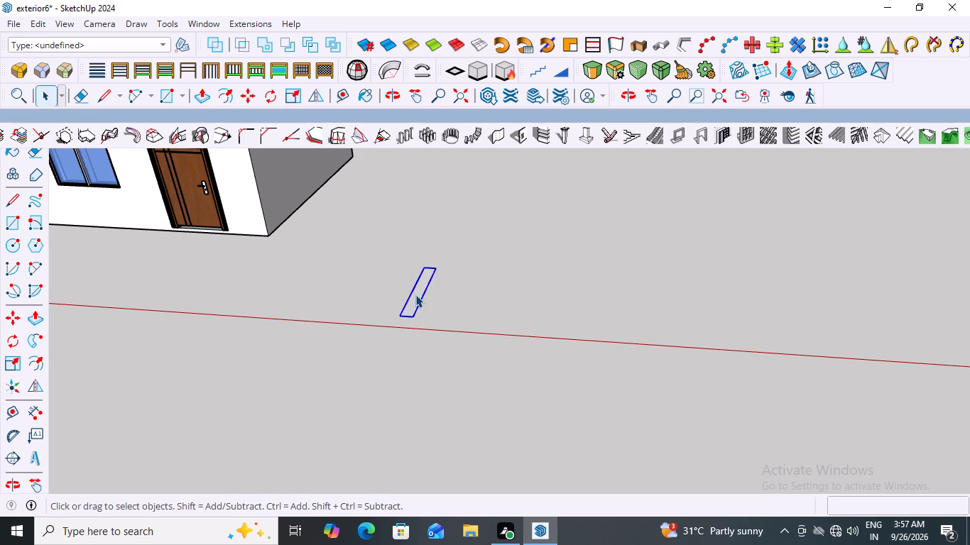
double_click(415, 296)
double_click(415, 296)
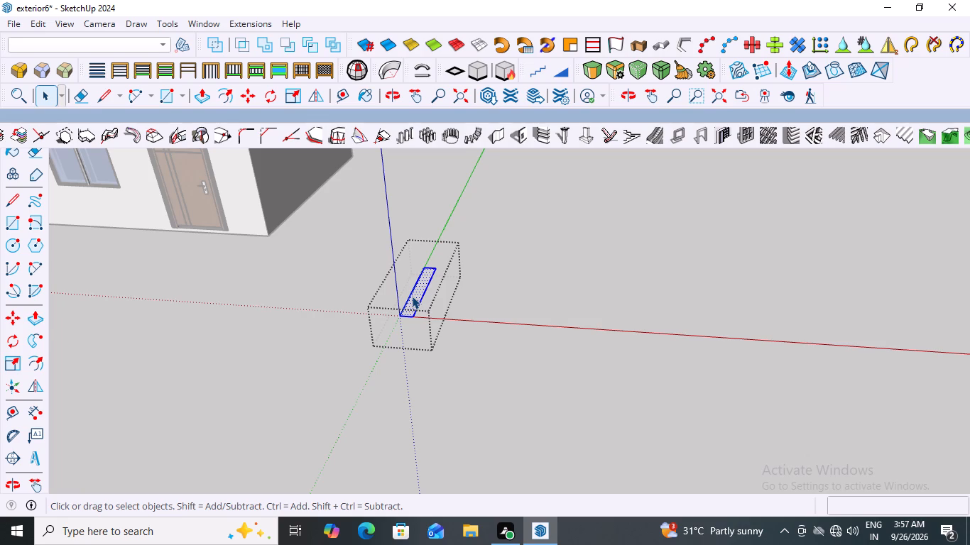
key(p)
click(416, 293)
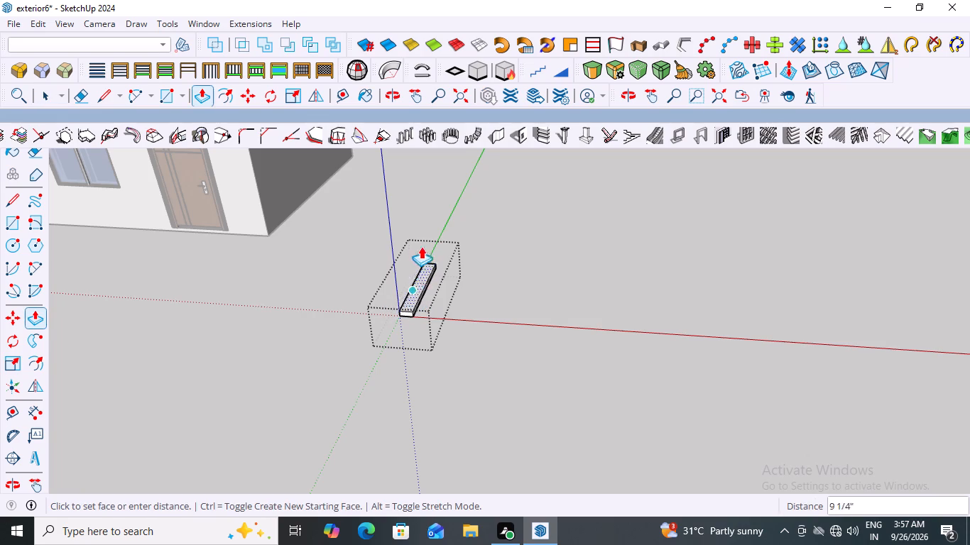
scroll(425, 219, down, 7)
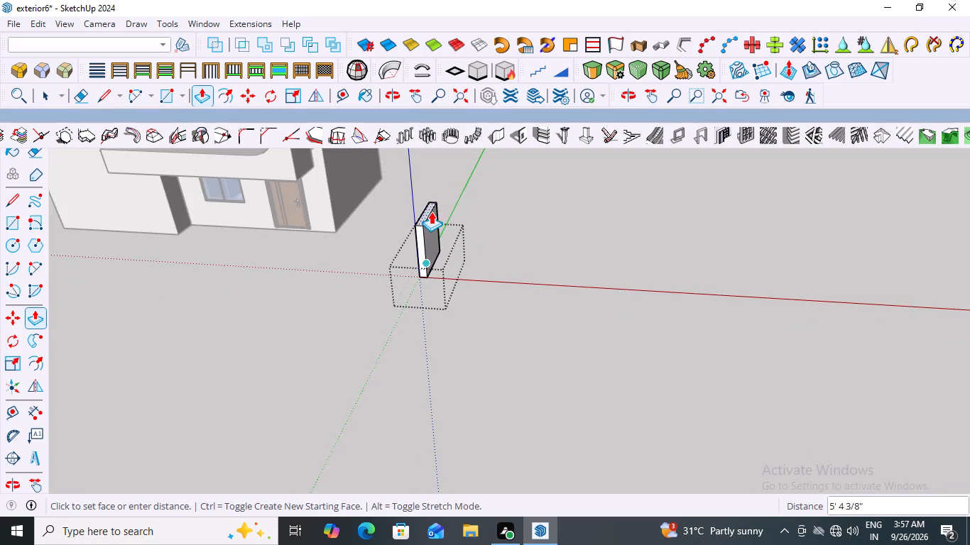
scroll(430, 211, up, 3)
scroll(430, 211, down, 8)
middle_drag(425, 216, 550, 216)
scroll(447, 233, up, 5)
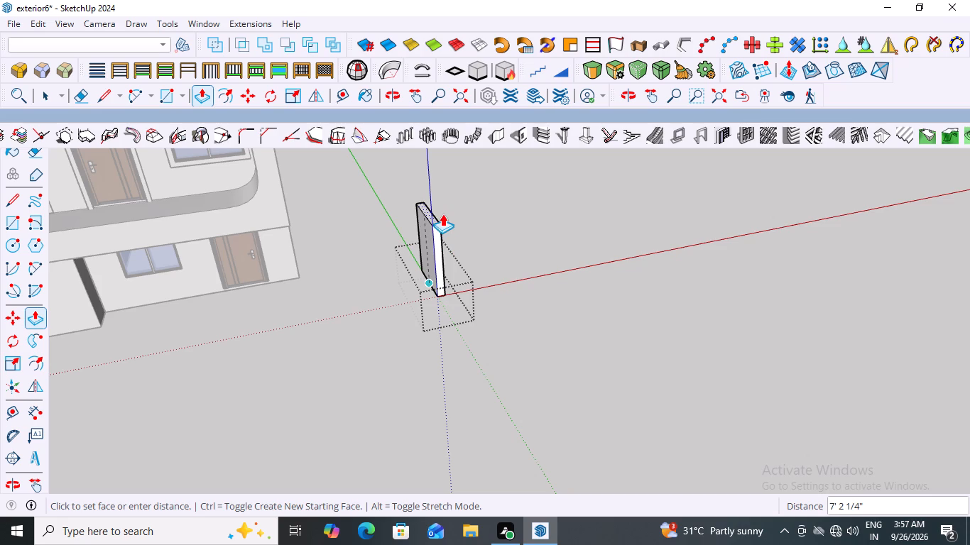
scroll(460, 223, down, 3)
scroll(463, 231, up, 4)
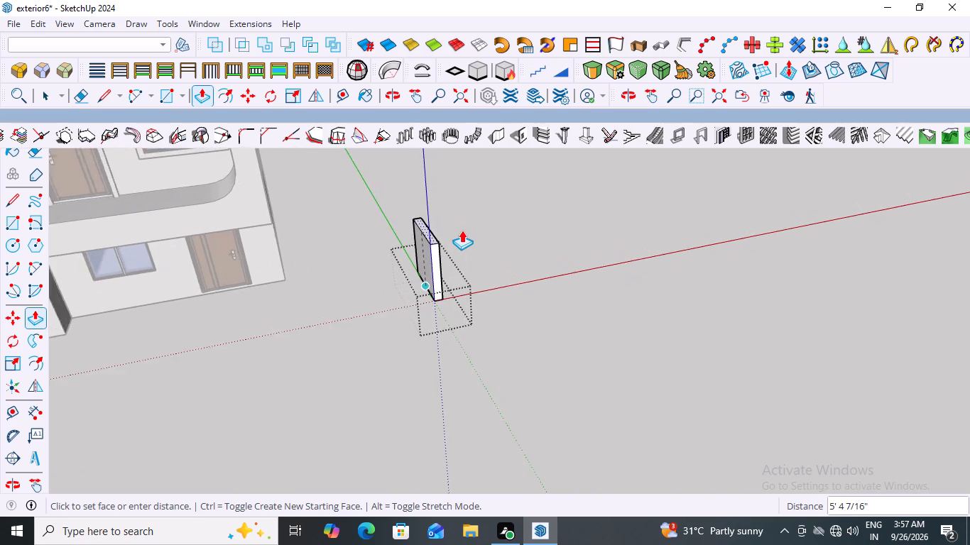
scroll(462, 230, up, 2)
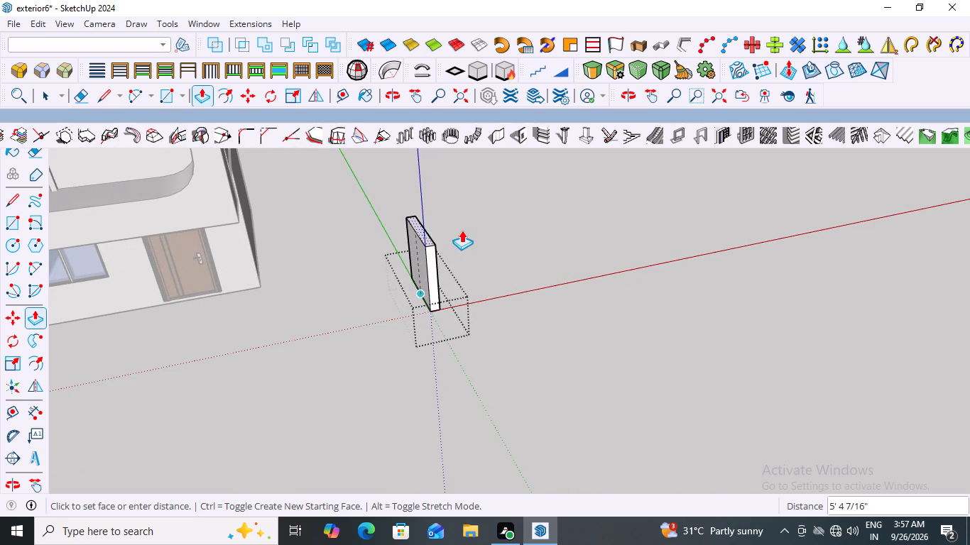
scroll(462, 230, down, 7)
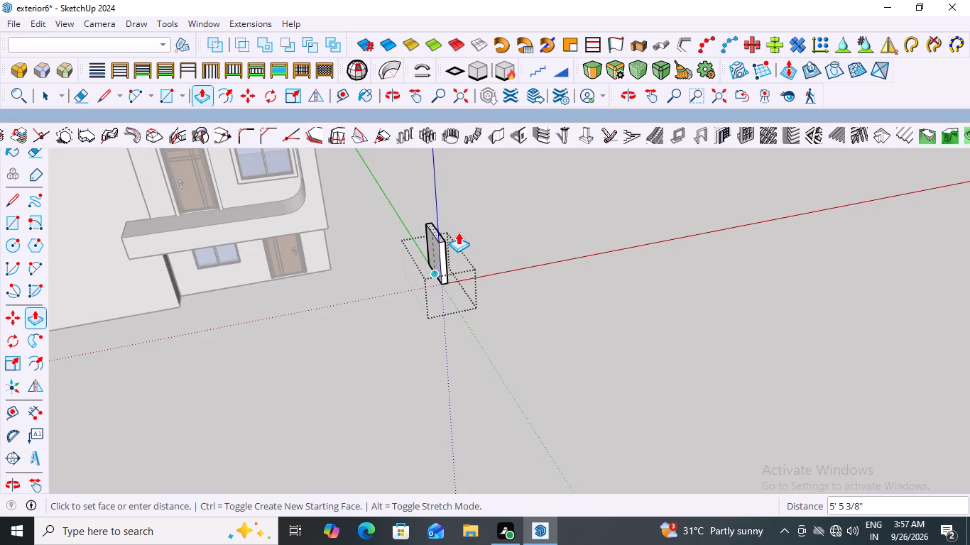
scroll(458, 232, up, 7)
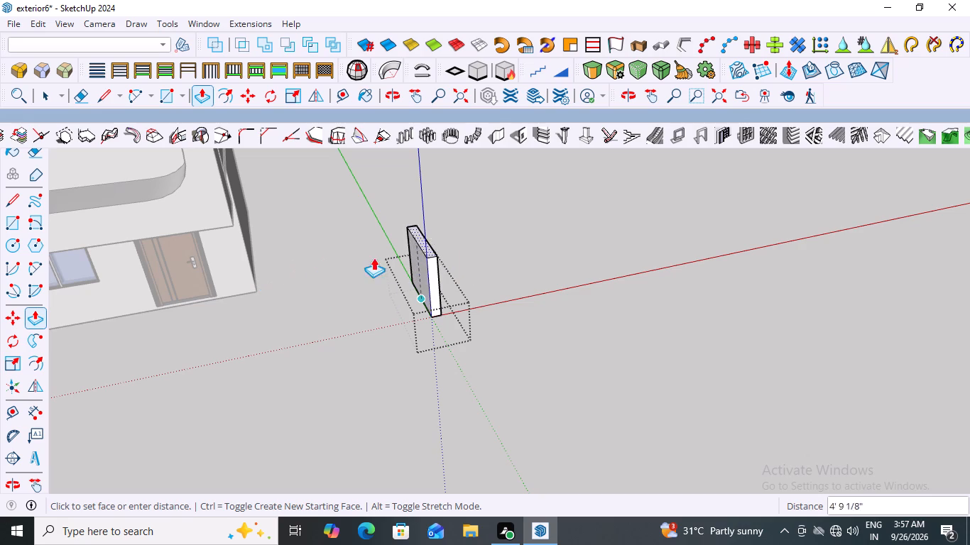
scroll(499, 189, down, 4)
middle_drag(537, 199, 271, 247)
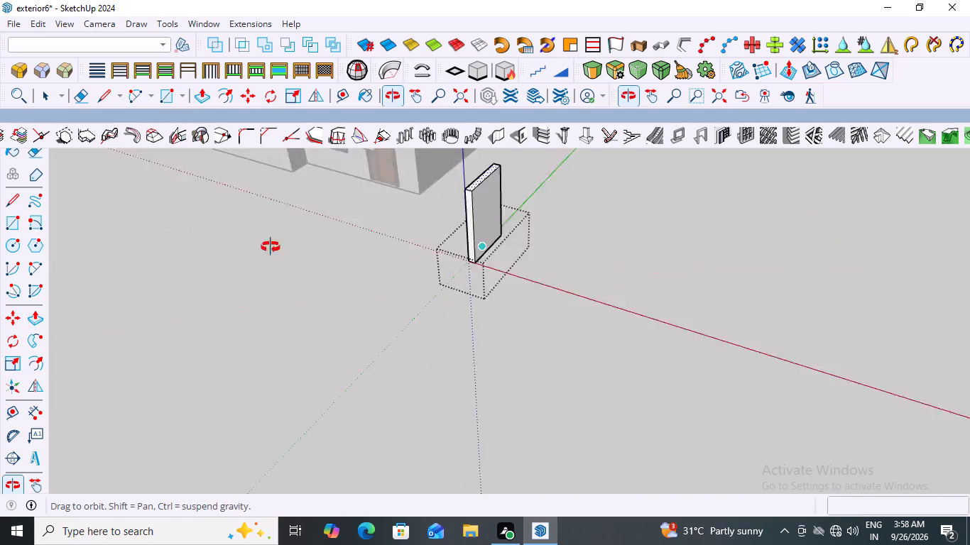
middle_drag(271, 247, 241, 248)
scroll(515, 209, up, 3)
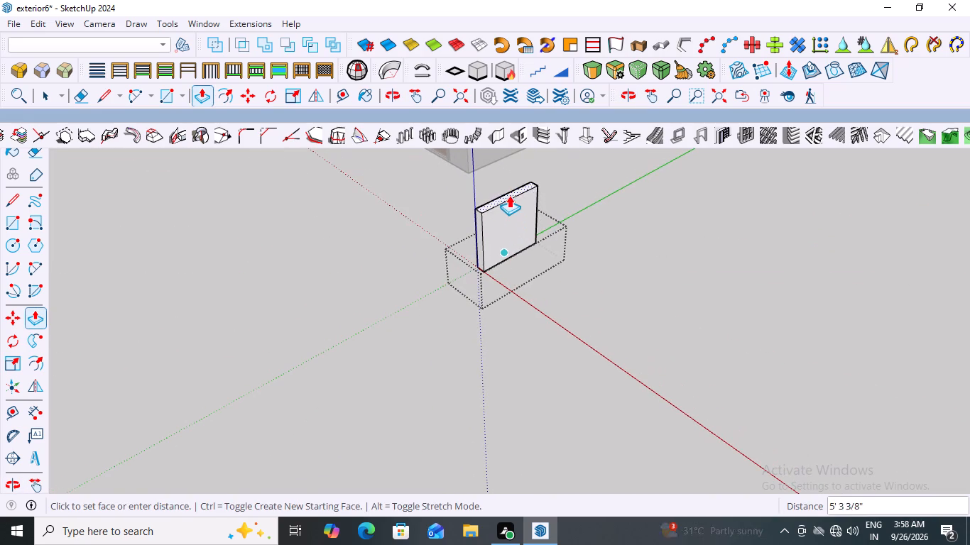
scroll(507, 215, down, 3)
middle_drag(505, 224, 611, 217)
scroll(582, 221, down, 1)
click(532, 204)
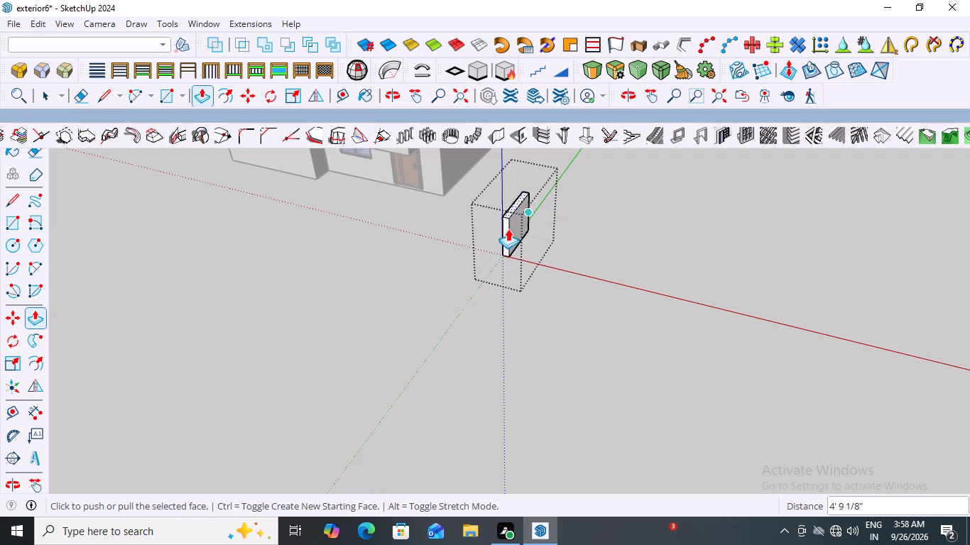
key(Escape)
key(space)
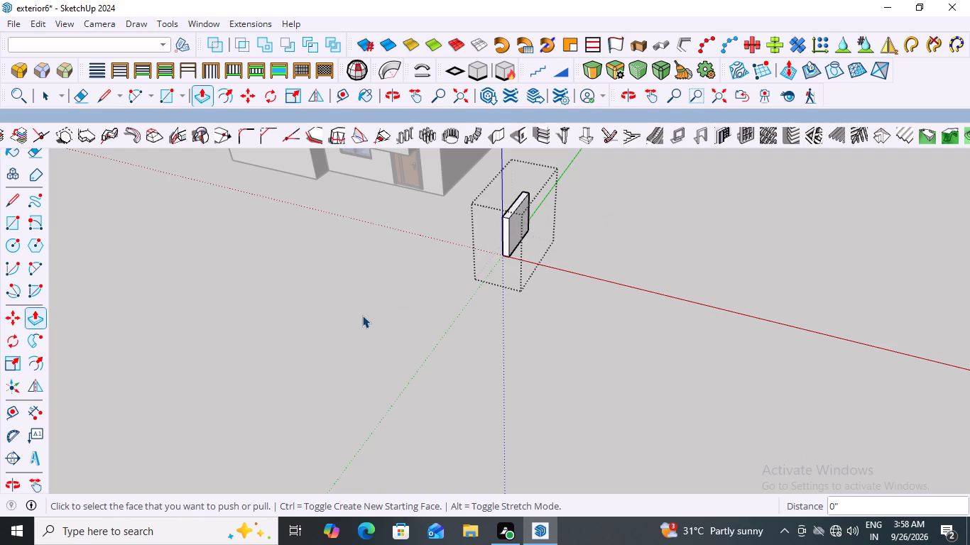
key(Escape)
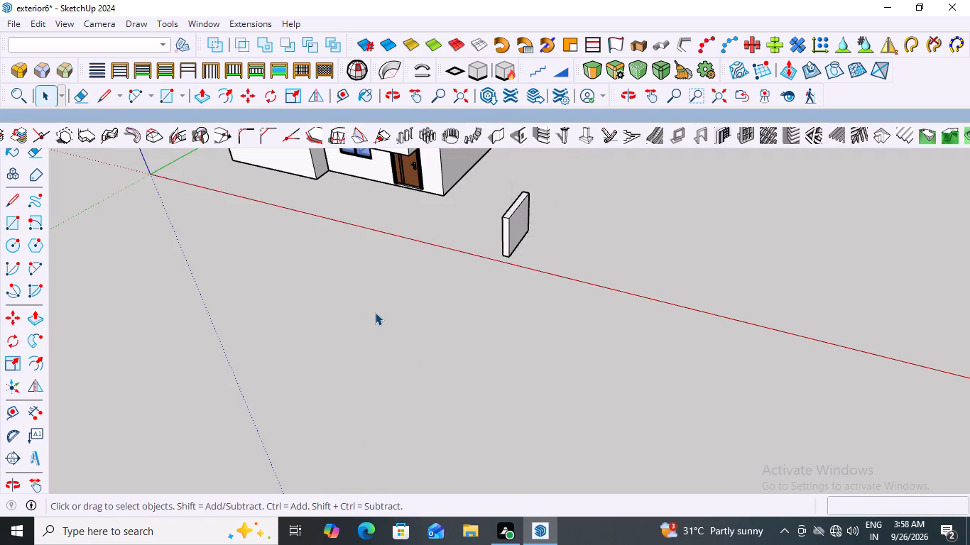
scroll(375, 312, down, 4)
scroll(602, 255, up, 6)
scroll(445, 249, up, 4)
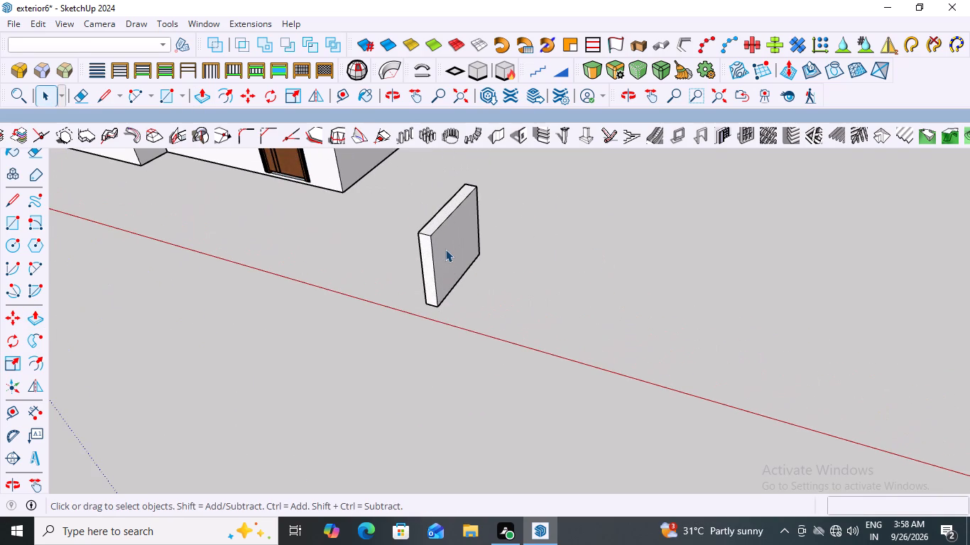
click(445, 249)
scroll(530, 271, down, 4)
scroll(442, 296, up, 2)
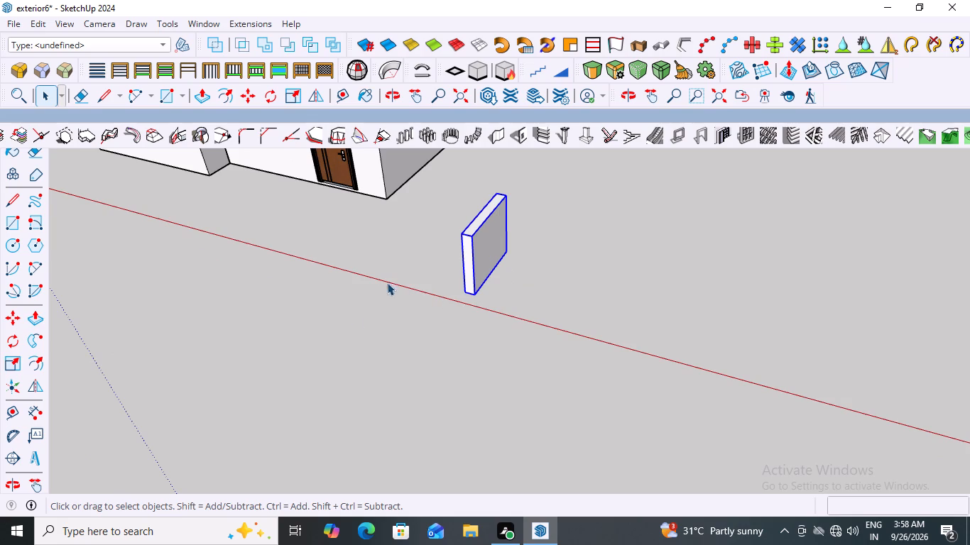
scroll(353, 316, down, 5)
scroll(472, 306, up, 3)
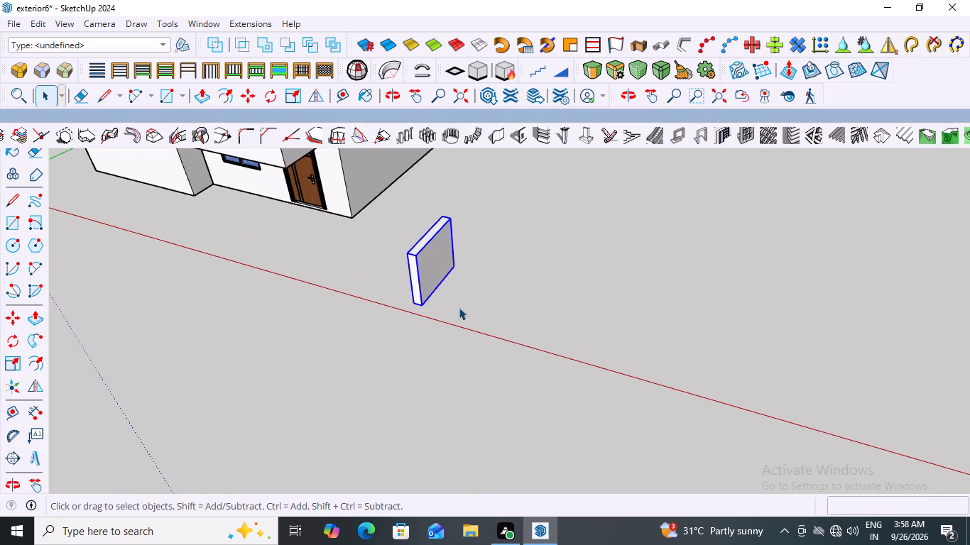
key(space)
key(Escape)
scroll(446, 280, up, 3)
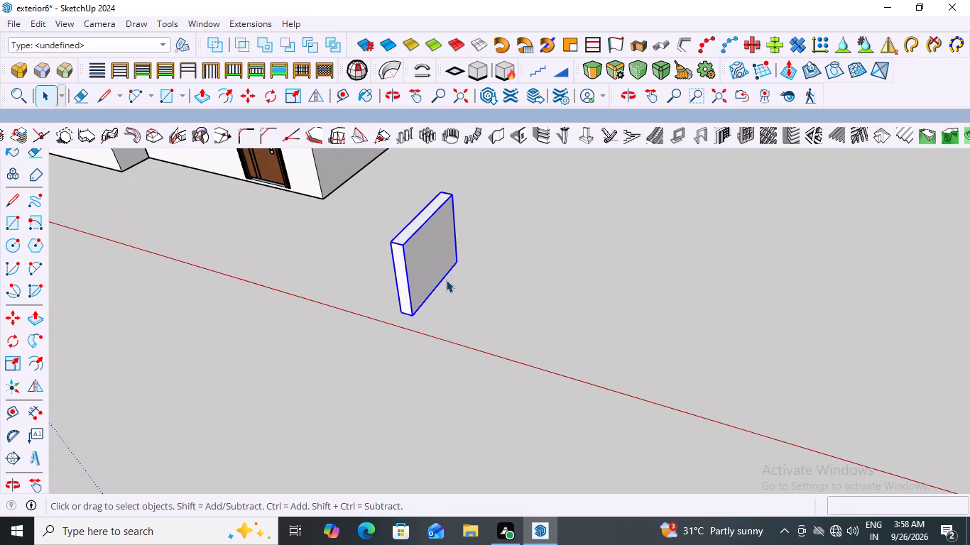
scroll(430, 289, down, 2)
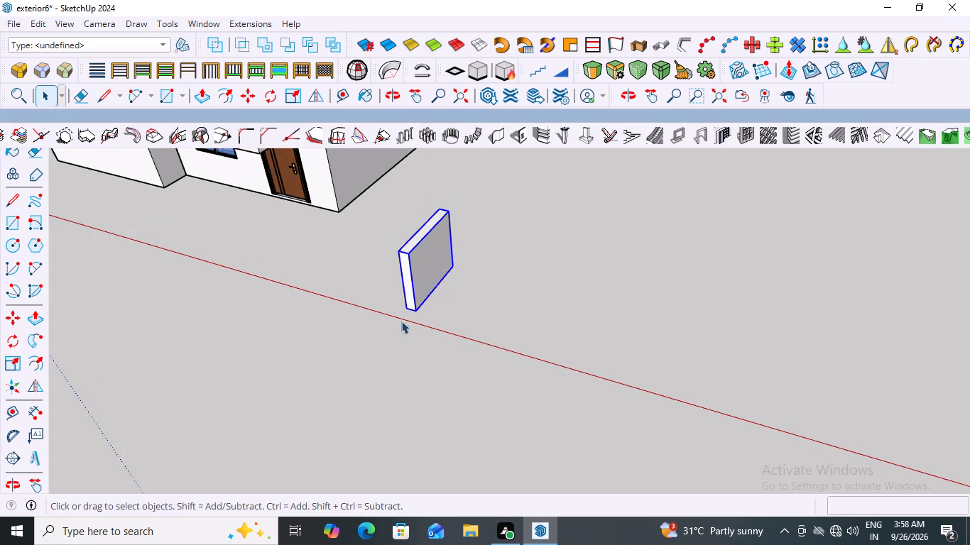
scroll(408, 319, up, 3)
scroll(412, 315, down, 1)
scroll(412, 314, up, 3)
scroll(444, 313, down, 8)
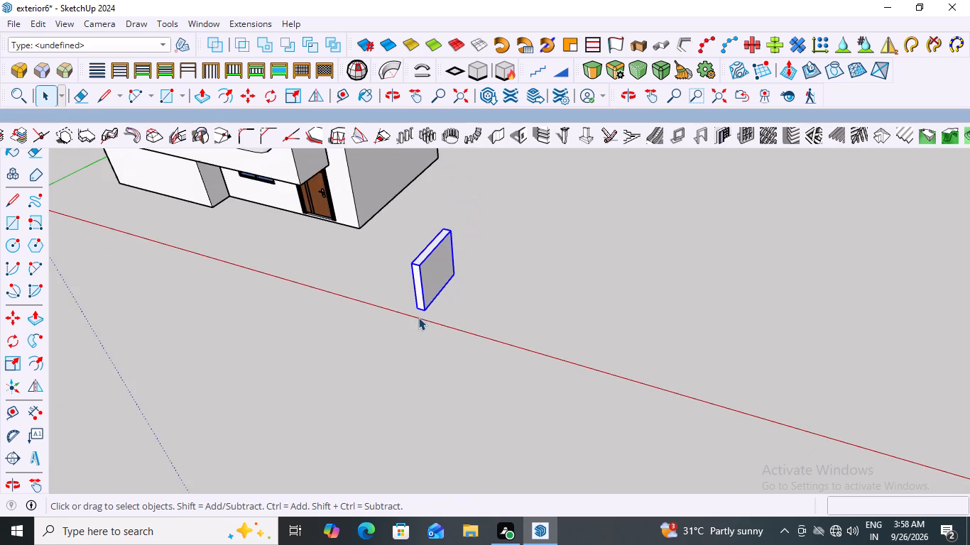
Draw a 5' line on the ground beside the wall piece, parallel to the green axis and level with its front corner.
key(l)
scroll(440, 319, up, 5)
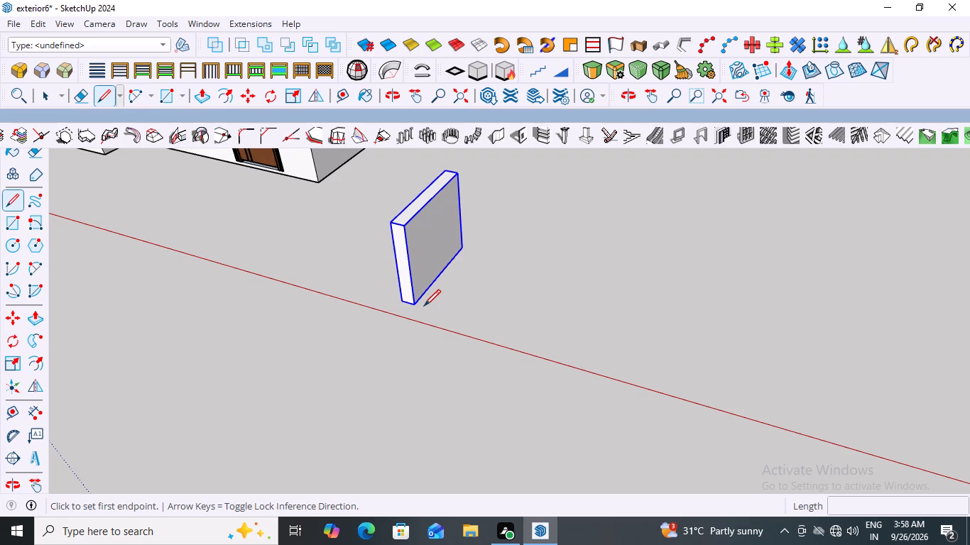
scroll(433, 307, up, 8)
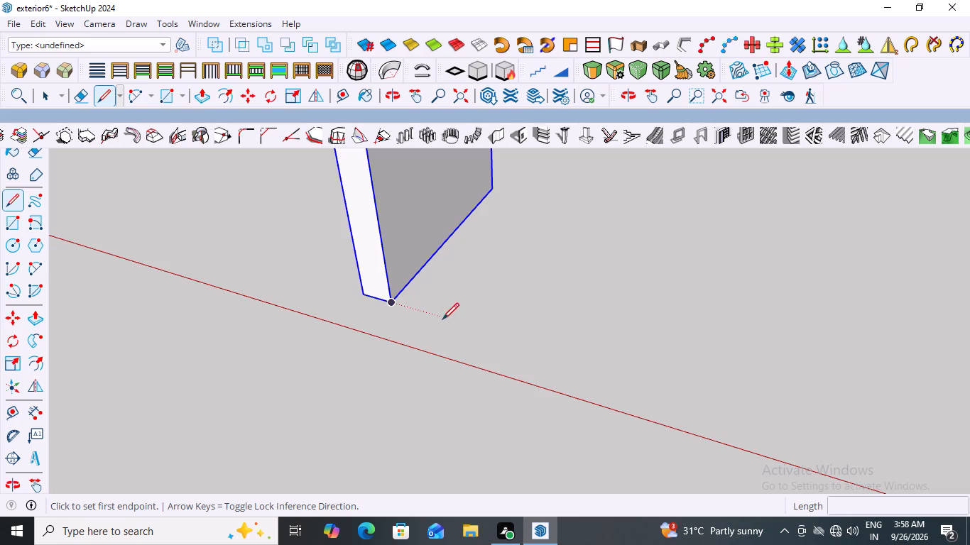
click(470, 327)
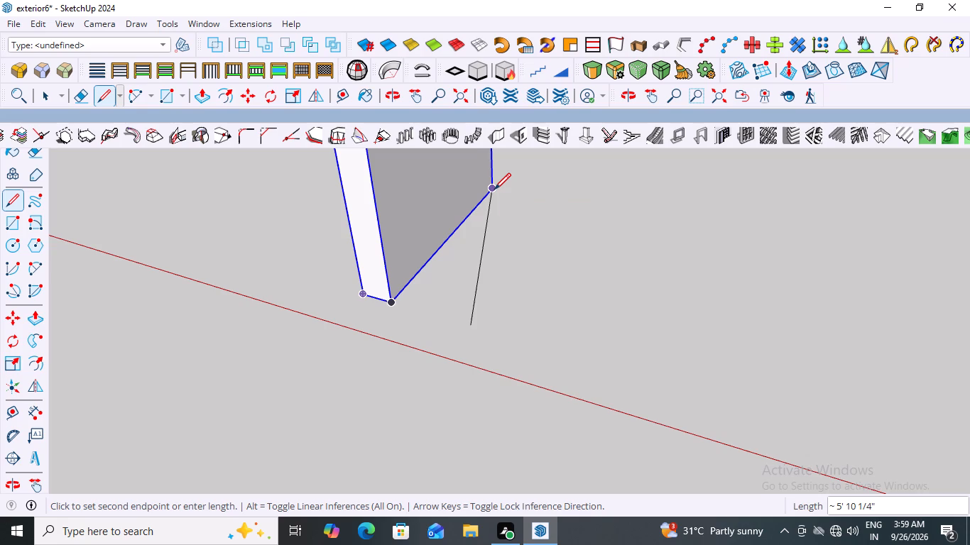
click(545, 207)
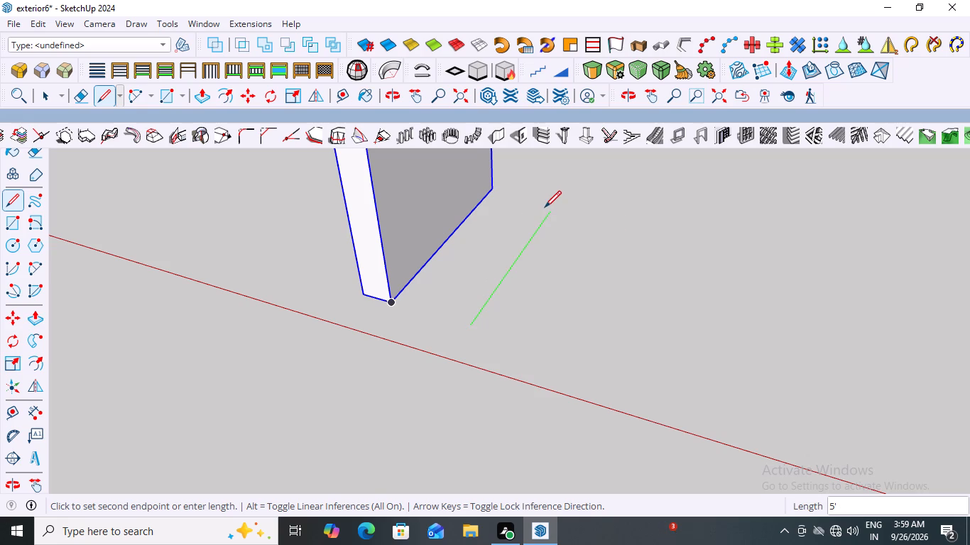
key(space)
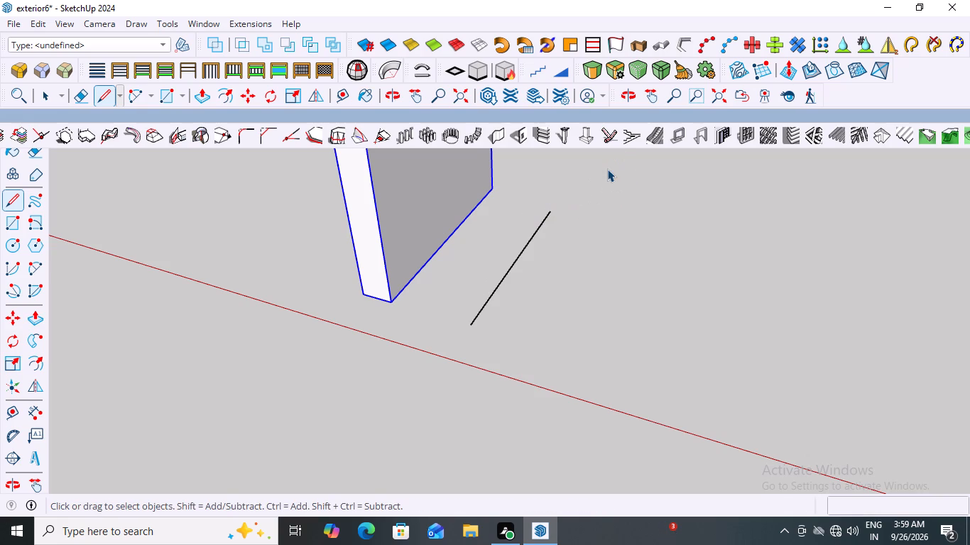
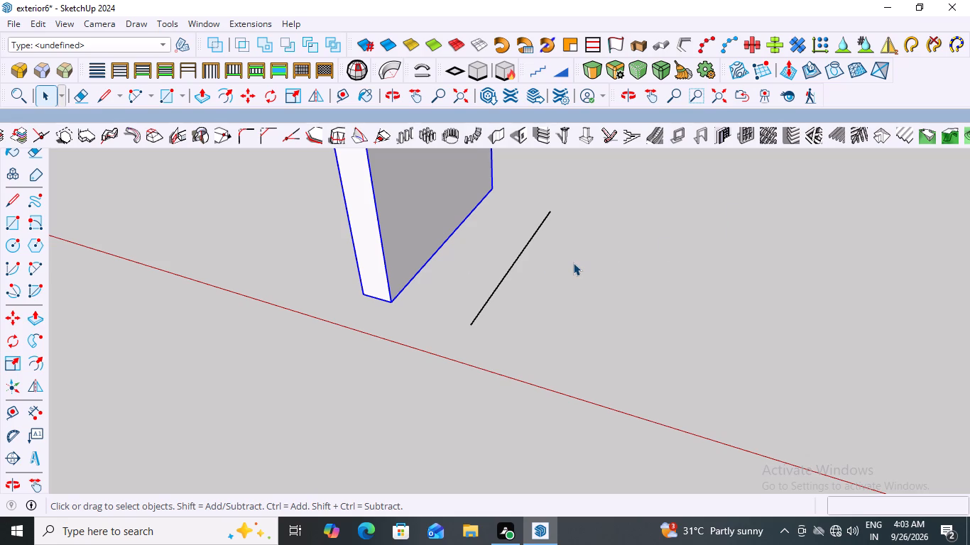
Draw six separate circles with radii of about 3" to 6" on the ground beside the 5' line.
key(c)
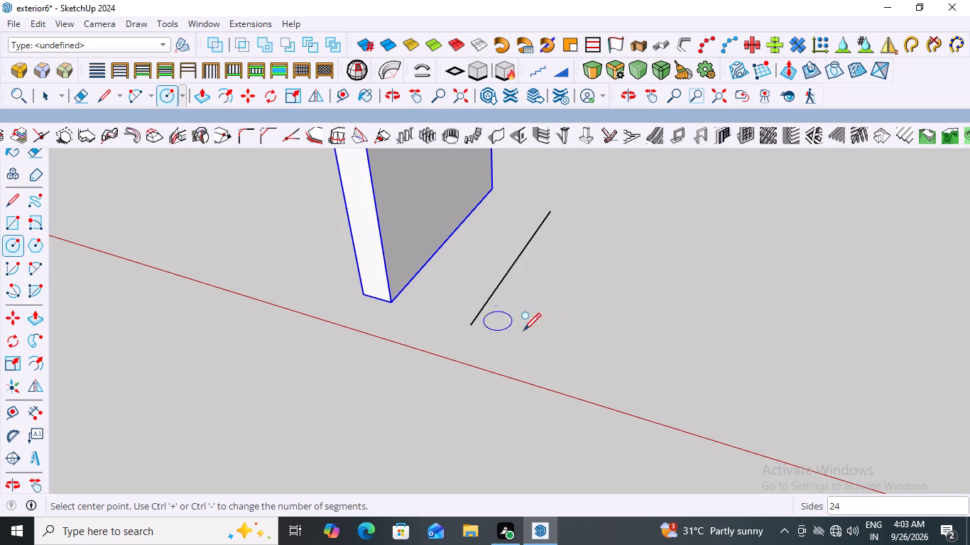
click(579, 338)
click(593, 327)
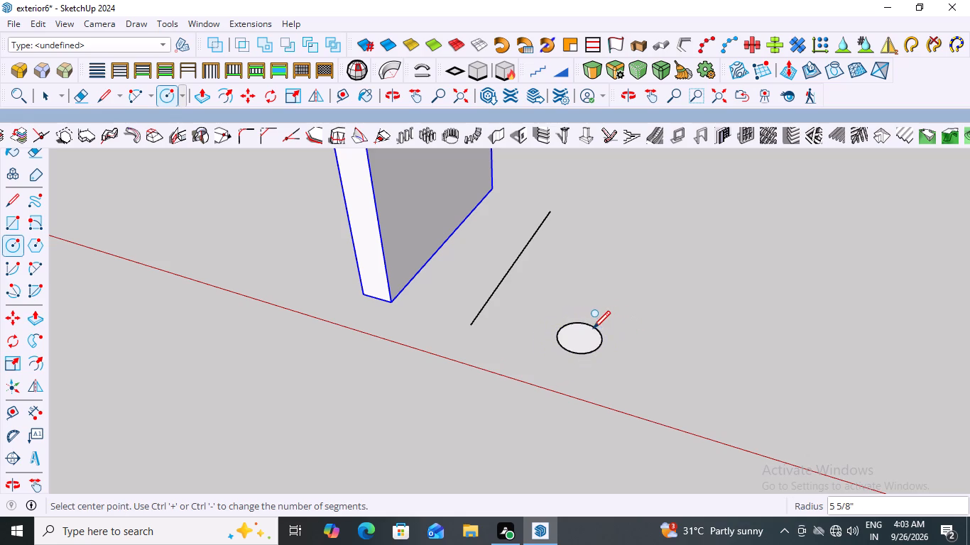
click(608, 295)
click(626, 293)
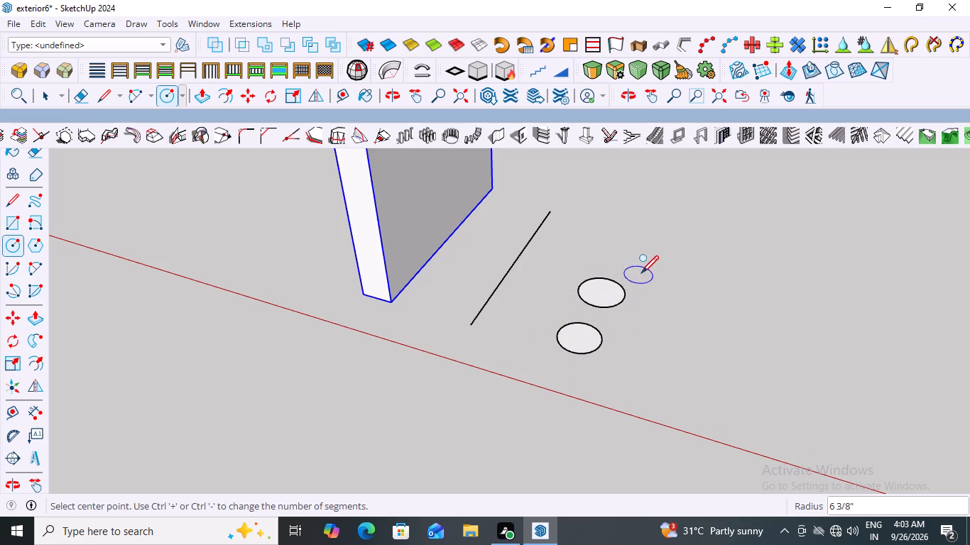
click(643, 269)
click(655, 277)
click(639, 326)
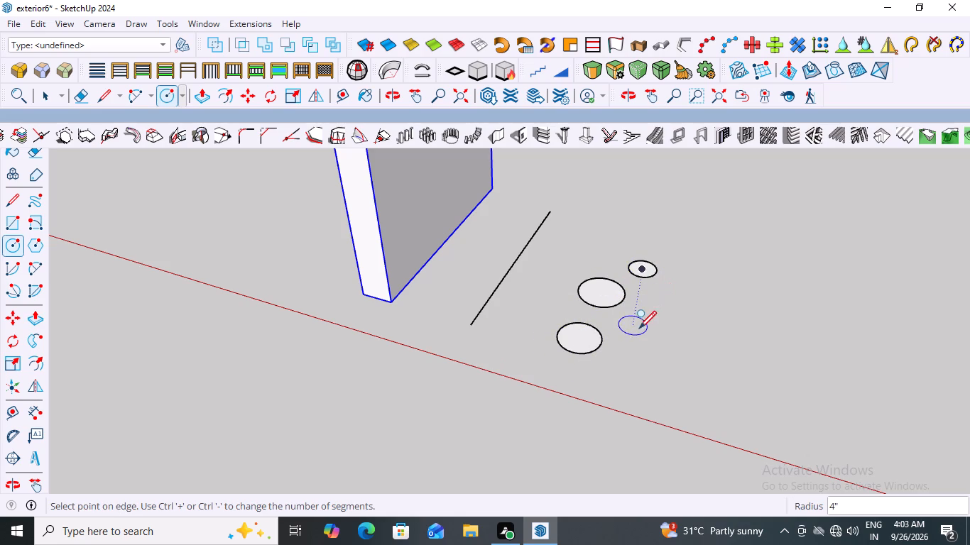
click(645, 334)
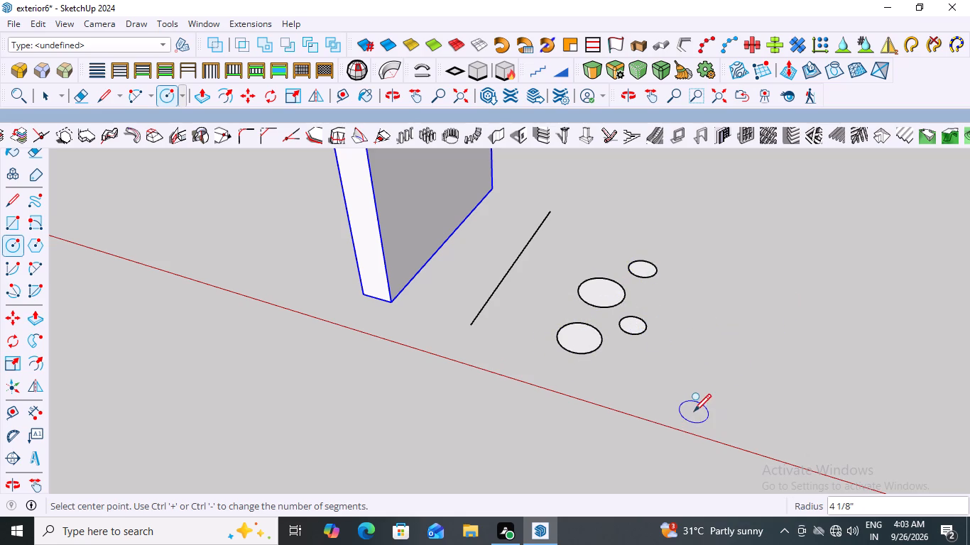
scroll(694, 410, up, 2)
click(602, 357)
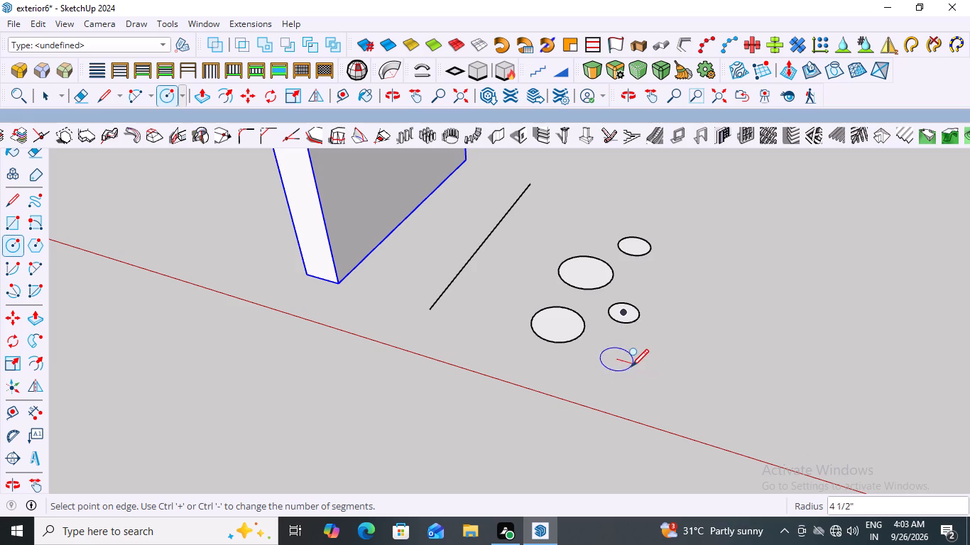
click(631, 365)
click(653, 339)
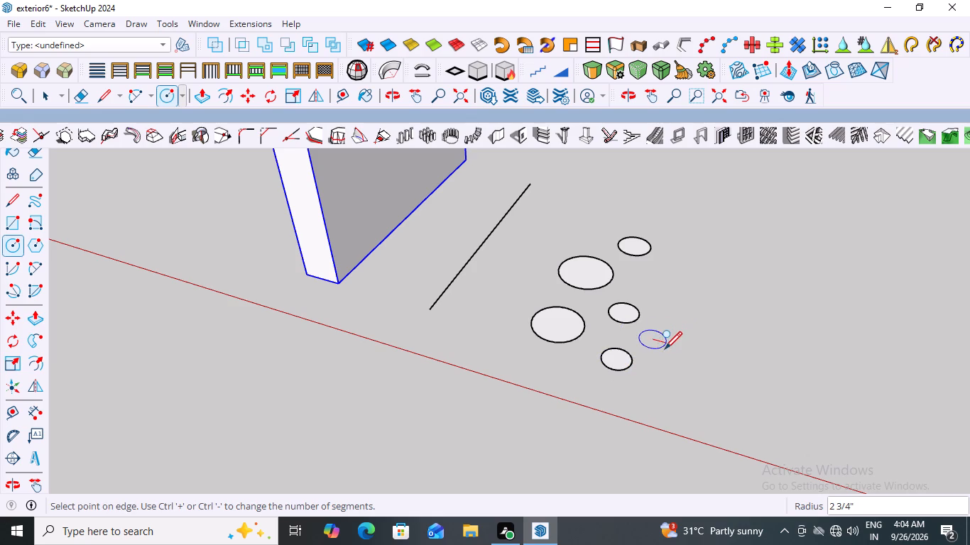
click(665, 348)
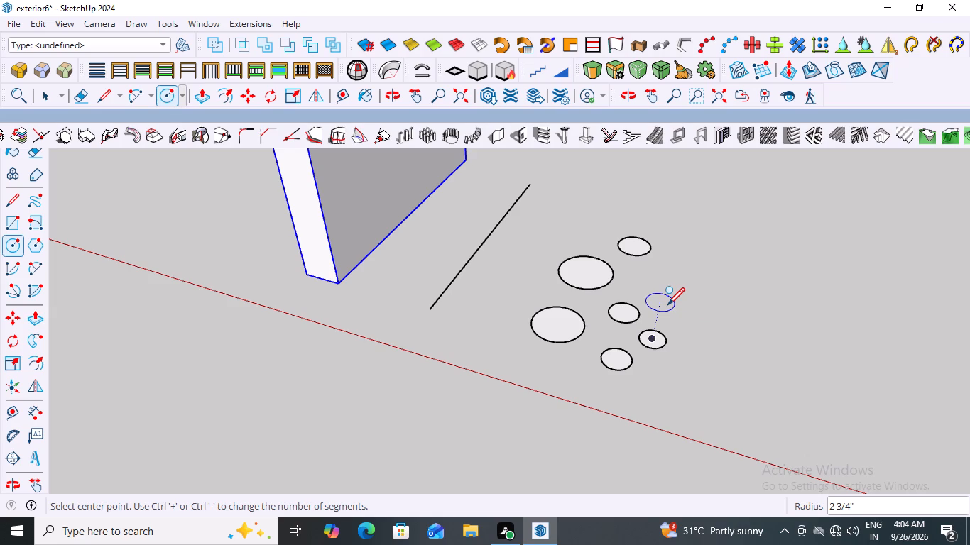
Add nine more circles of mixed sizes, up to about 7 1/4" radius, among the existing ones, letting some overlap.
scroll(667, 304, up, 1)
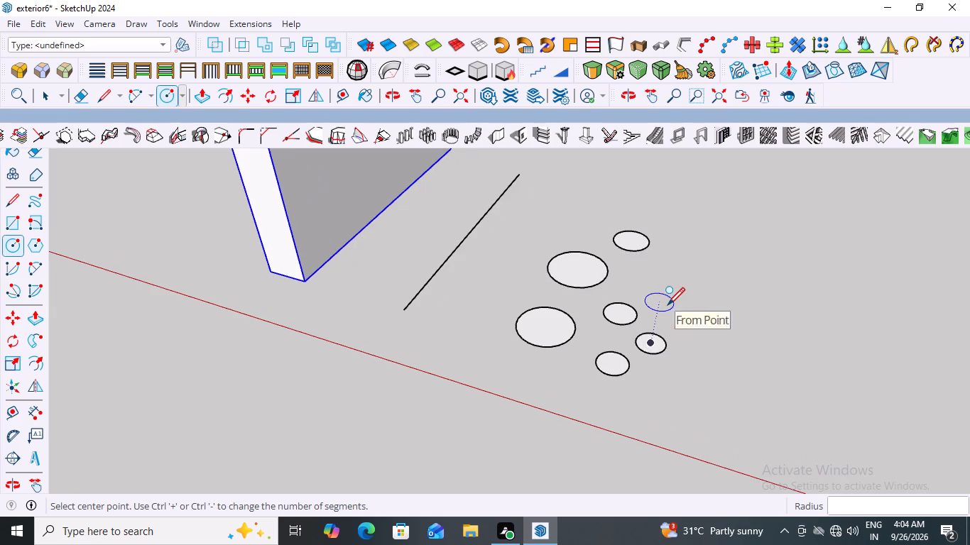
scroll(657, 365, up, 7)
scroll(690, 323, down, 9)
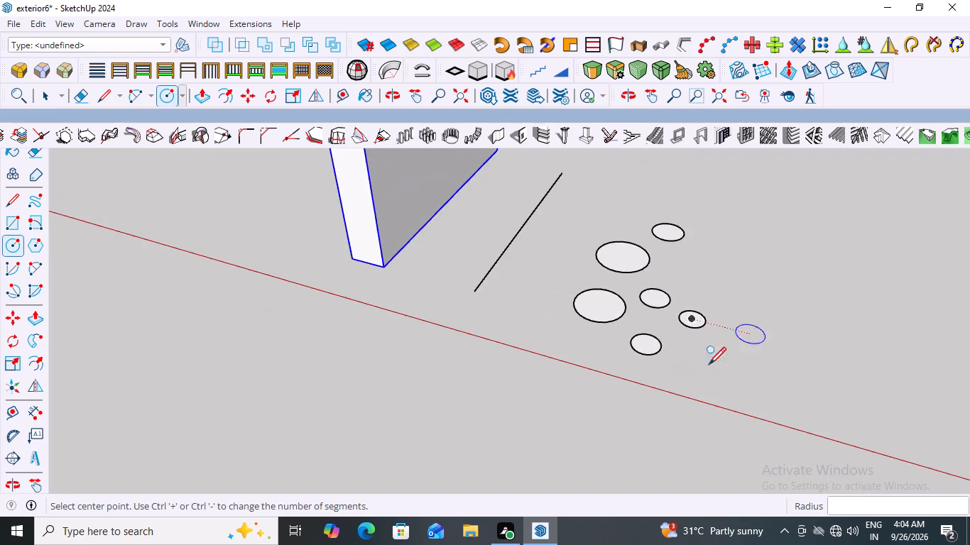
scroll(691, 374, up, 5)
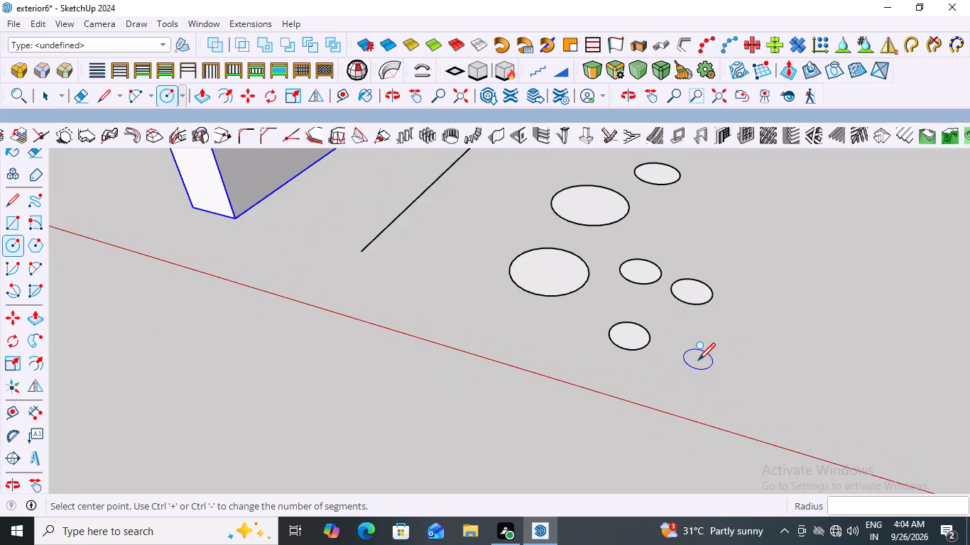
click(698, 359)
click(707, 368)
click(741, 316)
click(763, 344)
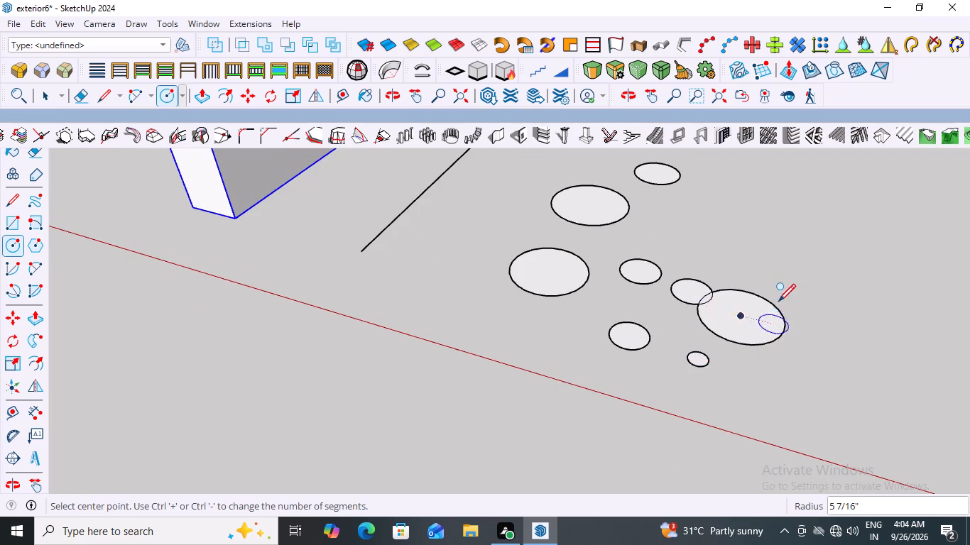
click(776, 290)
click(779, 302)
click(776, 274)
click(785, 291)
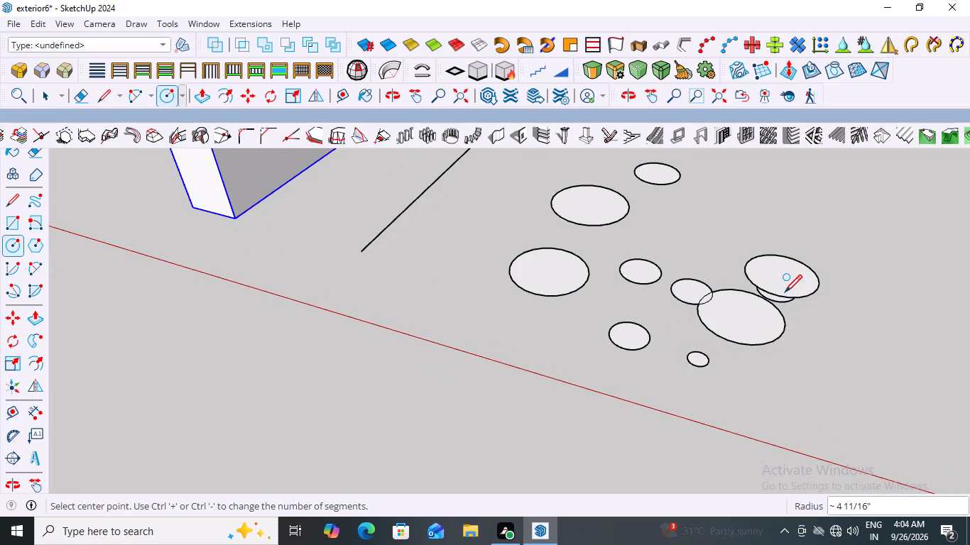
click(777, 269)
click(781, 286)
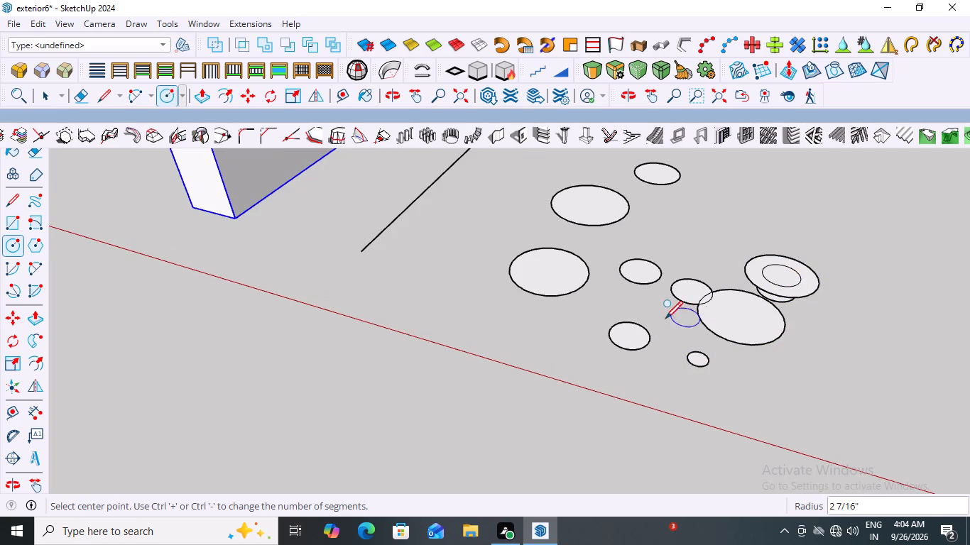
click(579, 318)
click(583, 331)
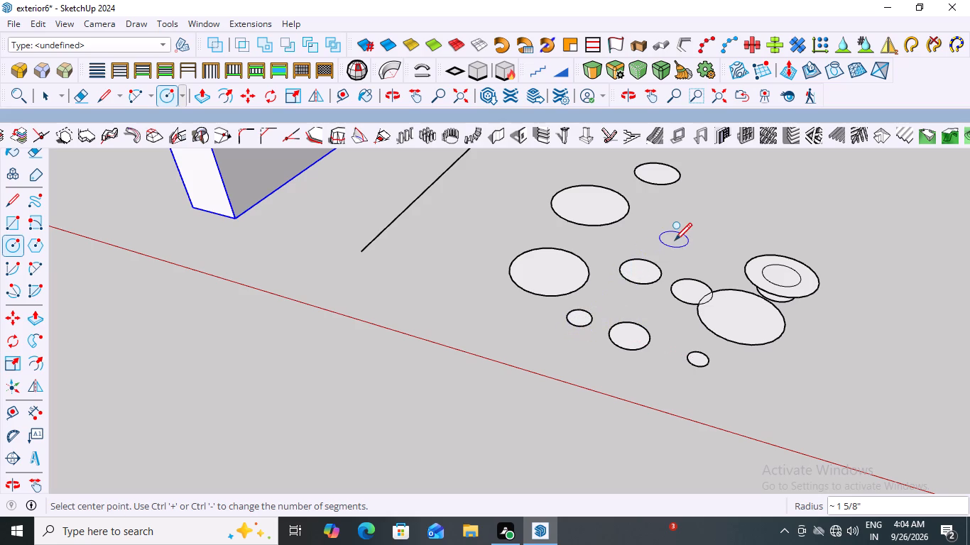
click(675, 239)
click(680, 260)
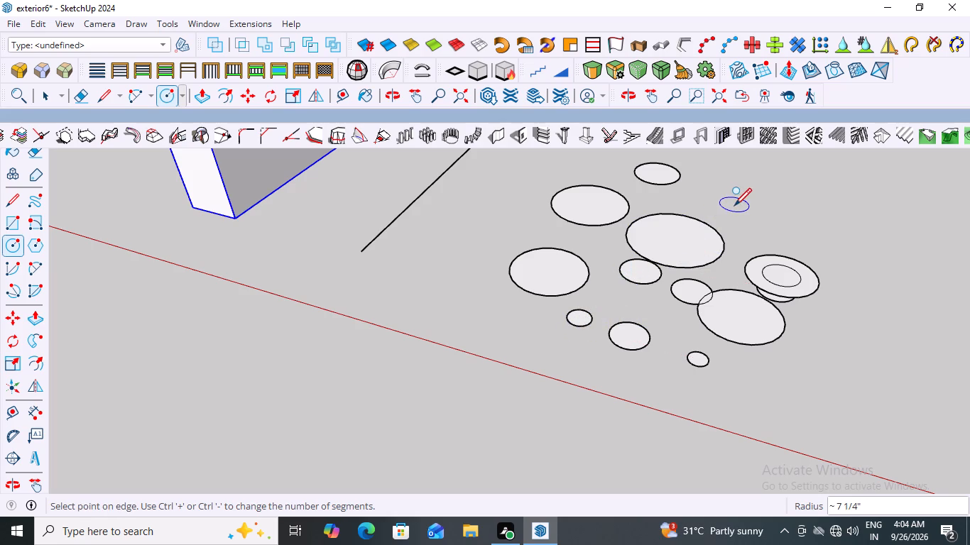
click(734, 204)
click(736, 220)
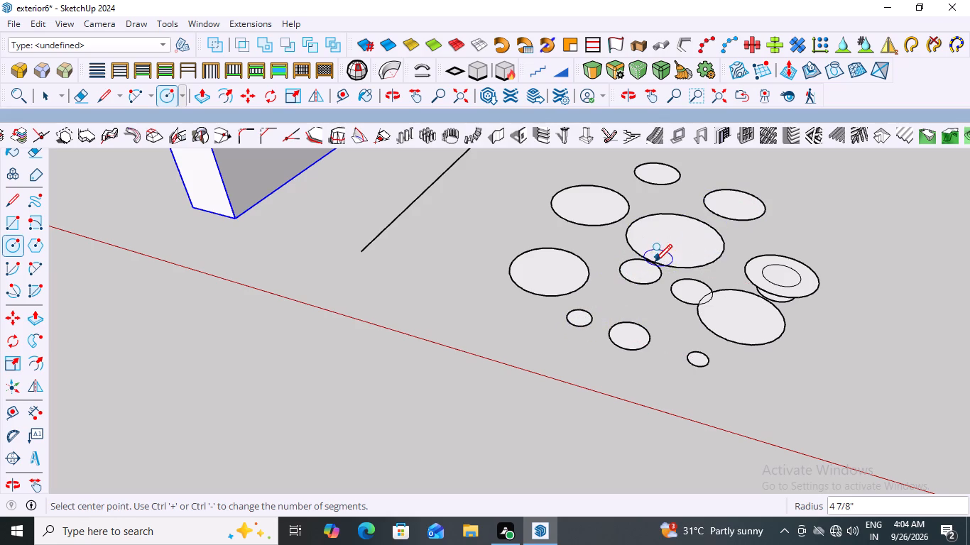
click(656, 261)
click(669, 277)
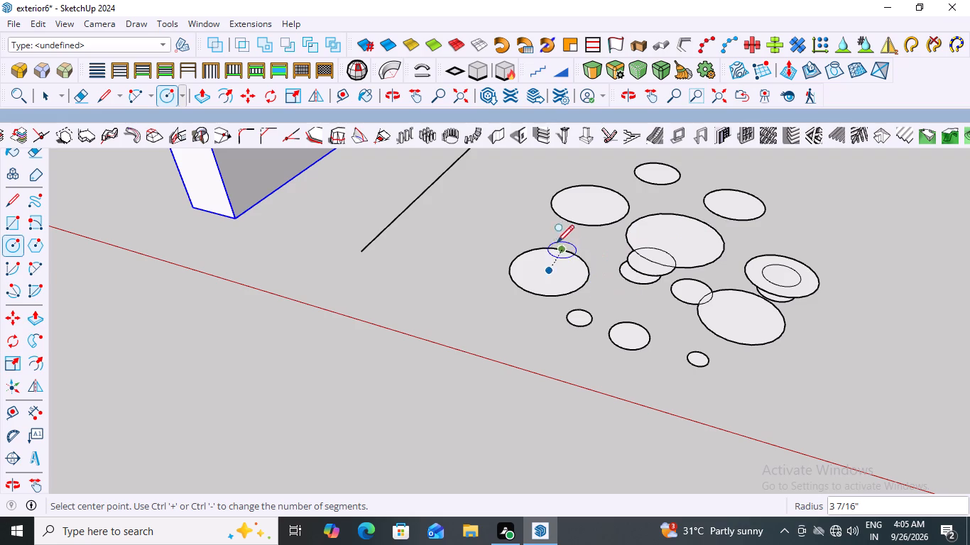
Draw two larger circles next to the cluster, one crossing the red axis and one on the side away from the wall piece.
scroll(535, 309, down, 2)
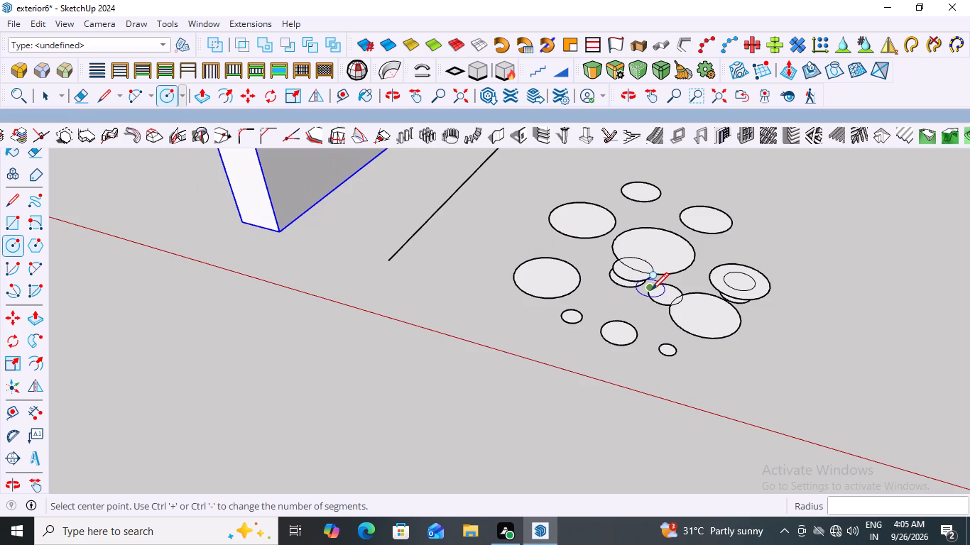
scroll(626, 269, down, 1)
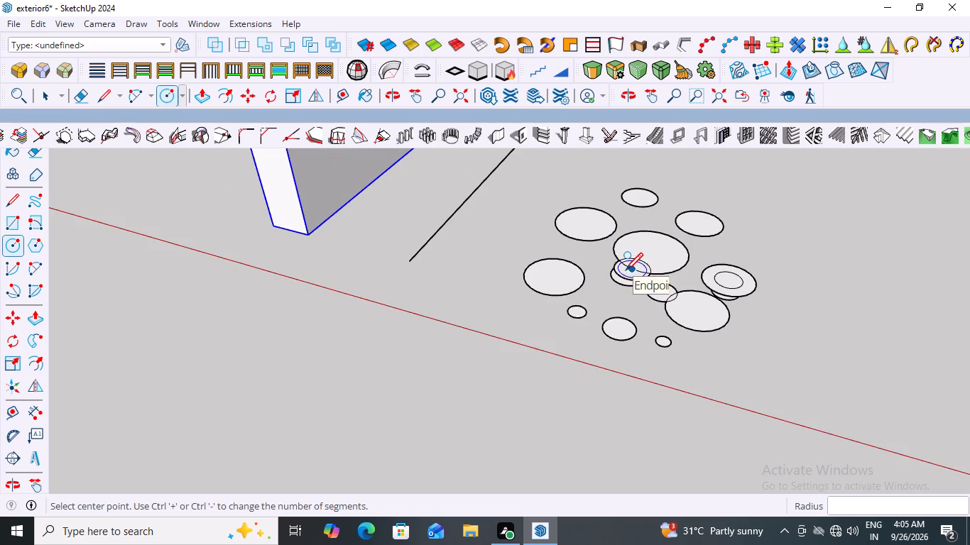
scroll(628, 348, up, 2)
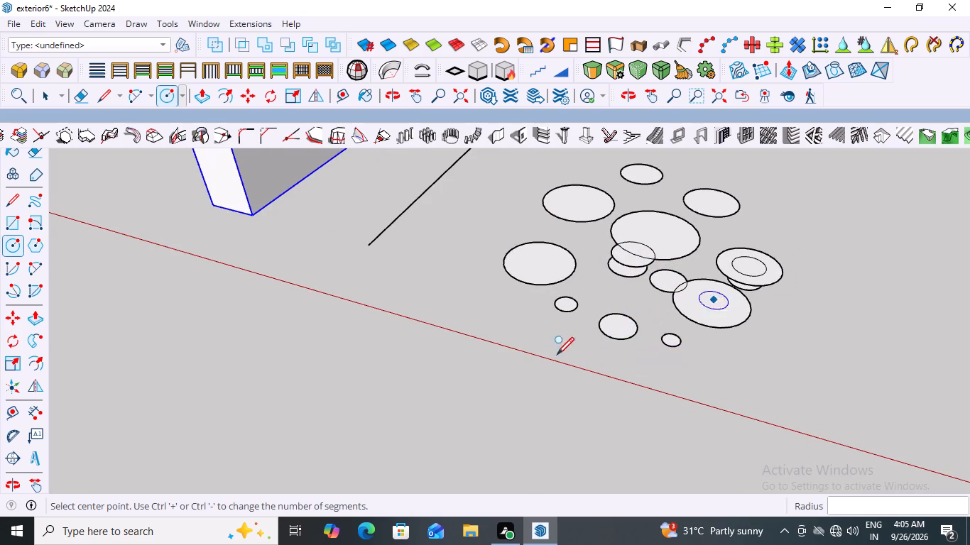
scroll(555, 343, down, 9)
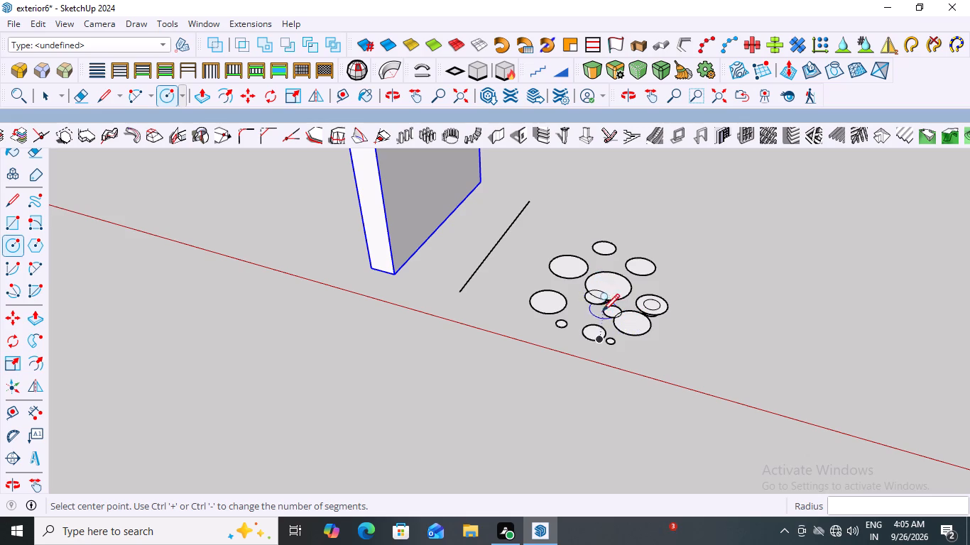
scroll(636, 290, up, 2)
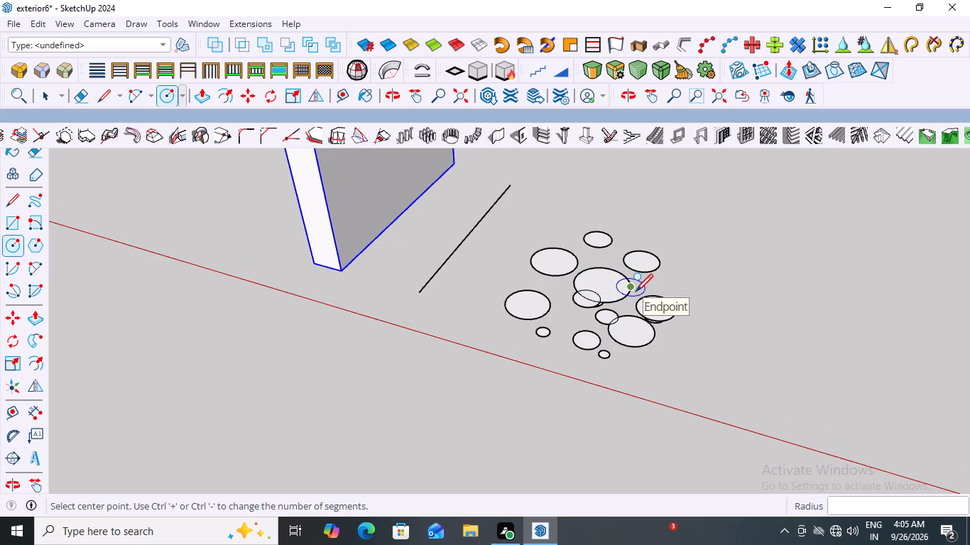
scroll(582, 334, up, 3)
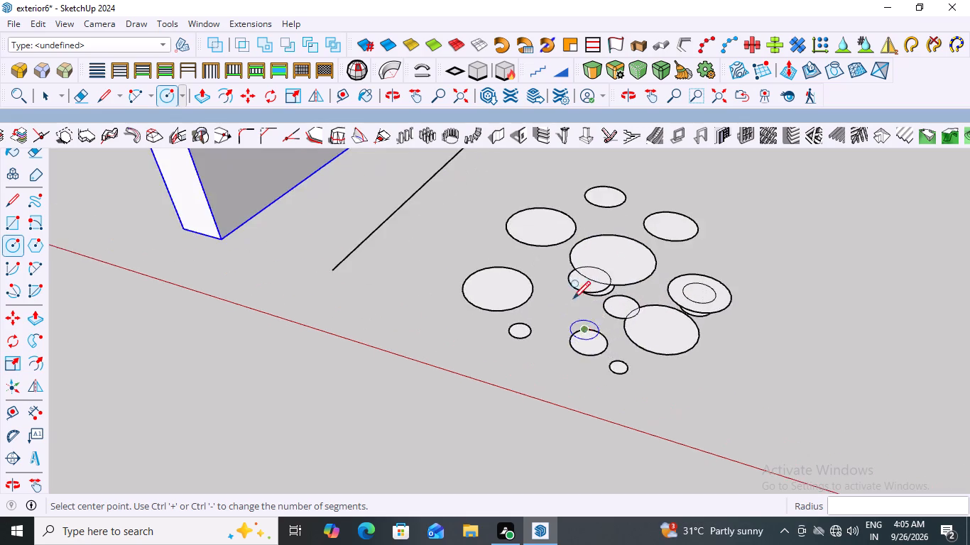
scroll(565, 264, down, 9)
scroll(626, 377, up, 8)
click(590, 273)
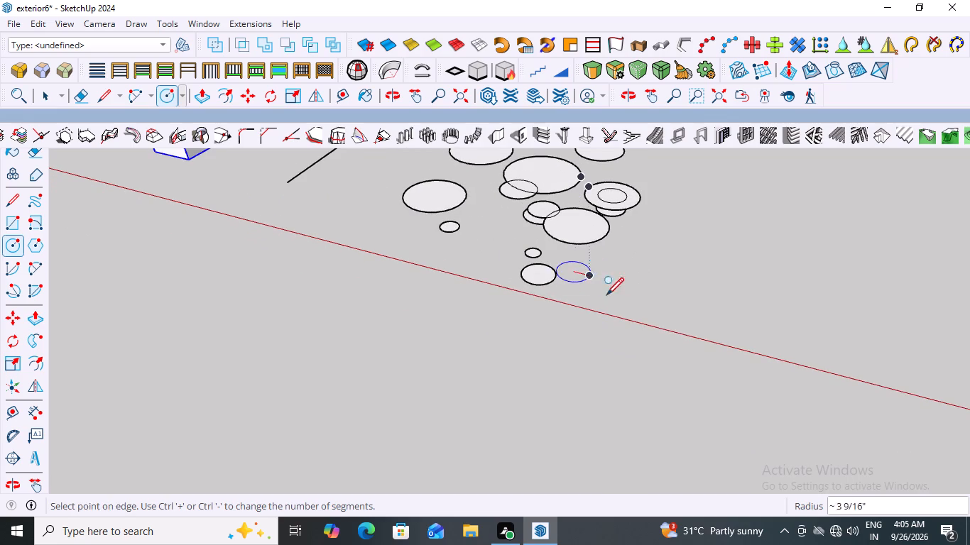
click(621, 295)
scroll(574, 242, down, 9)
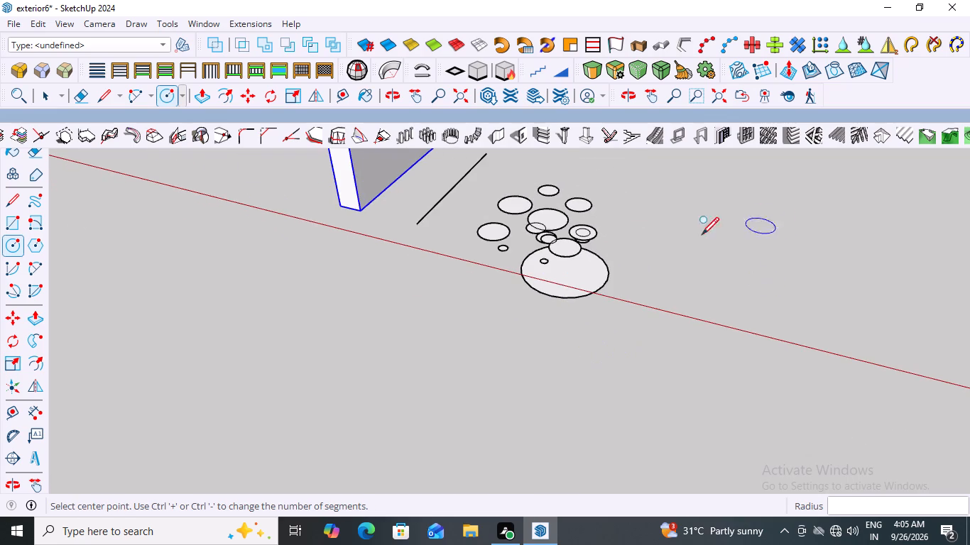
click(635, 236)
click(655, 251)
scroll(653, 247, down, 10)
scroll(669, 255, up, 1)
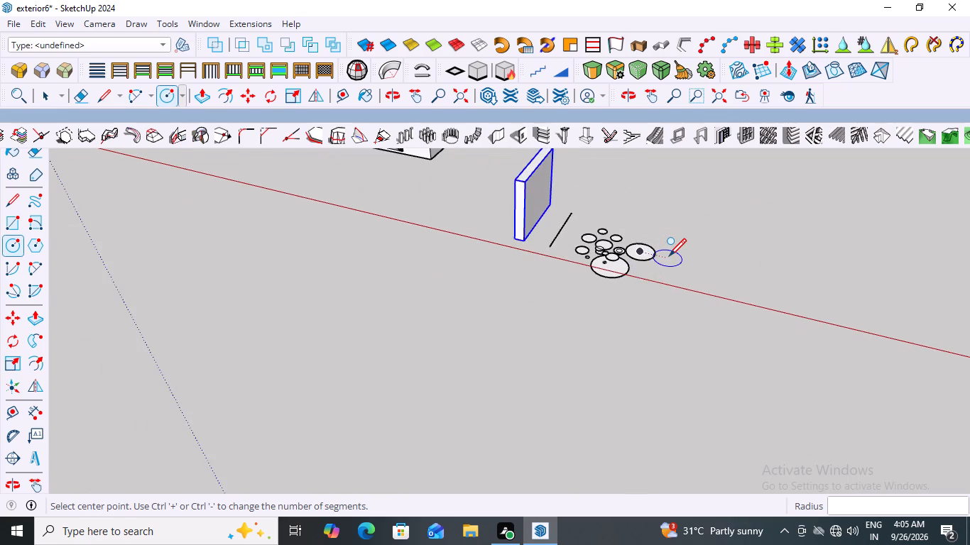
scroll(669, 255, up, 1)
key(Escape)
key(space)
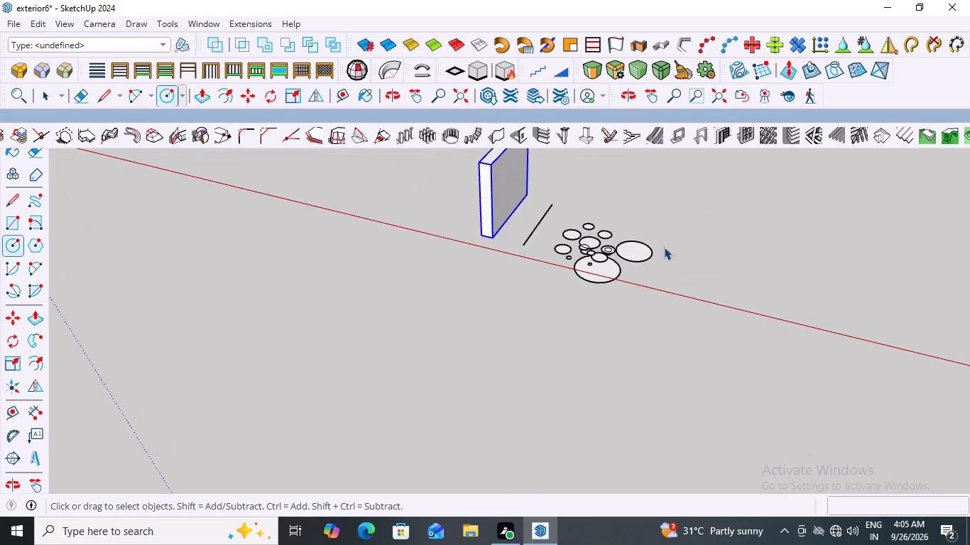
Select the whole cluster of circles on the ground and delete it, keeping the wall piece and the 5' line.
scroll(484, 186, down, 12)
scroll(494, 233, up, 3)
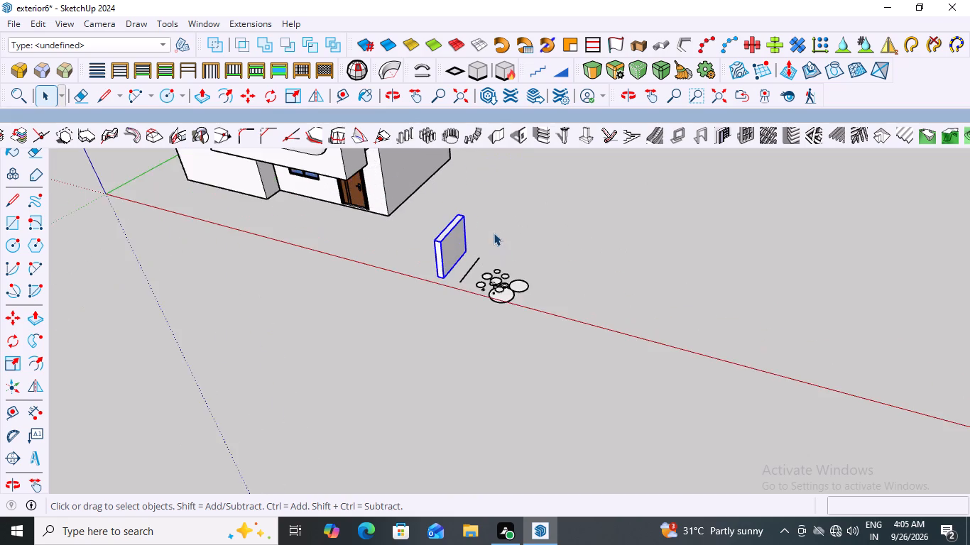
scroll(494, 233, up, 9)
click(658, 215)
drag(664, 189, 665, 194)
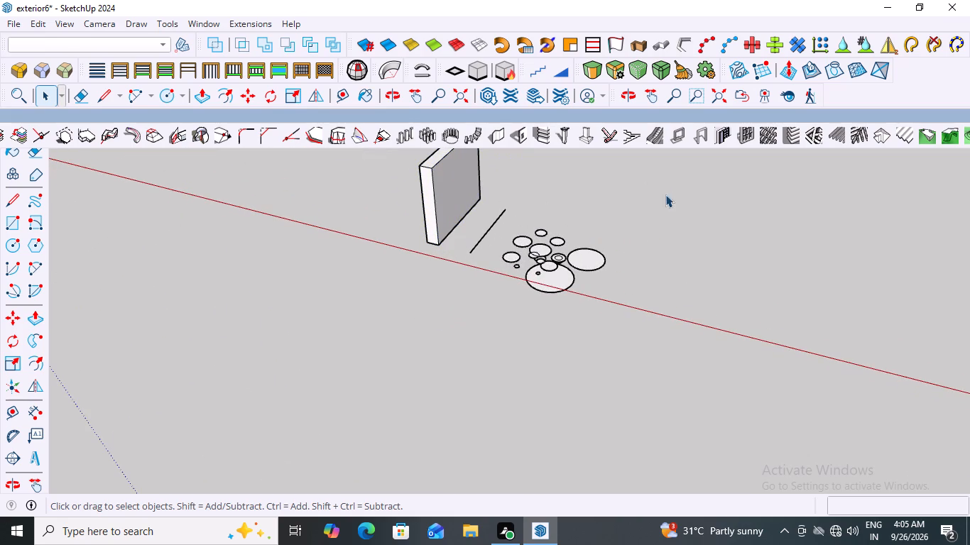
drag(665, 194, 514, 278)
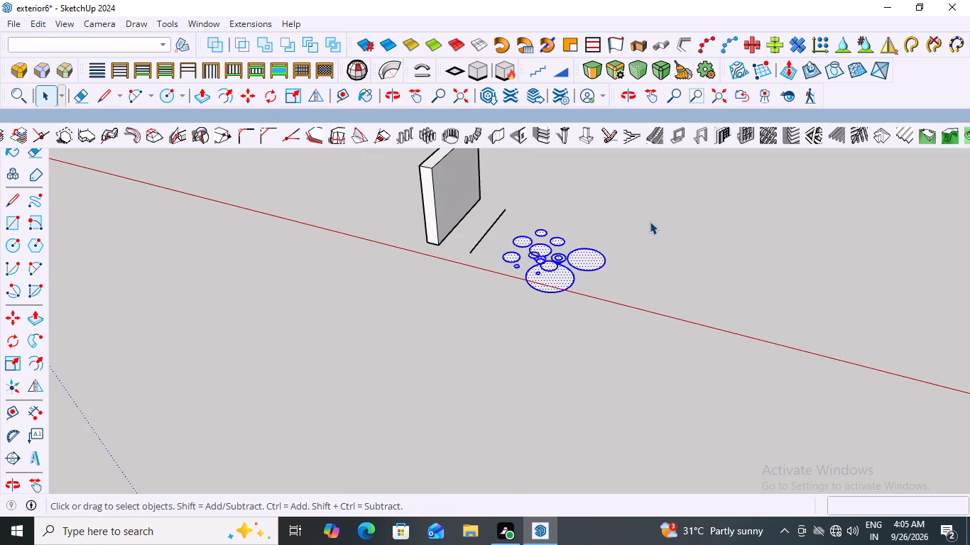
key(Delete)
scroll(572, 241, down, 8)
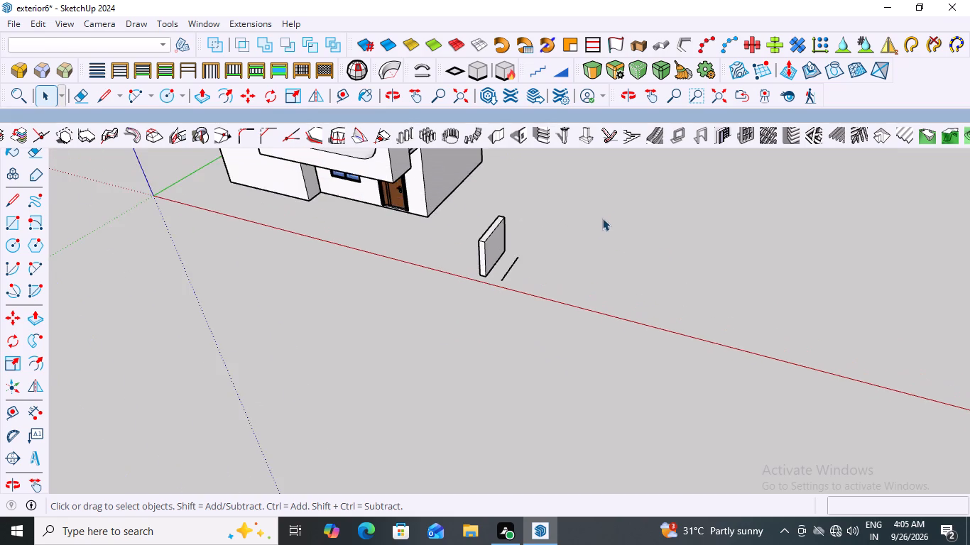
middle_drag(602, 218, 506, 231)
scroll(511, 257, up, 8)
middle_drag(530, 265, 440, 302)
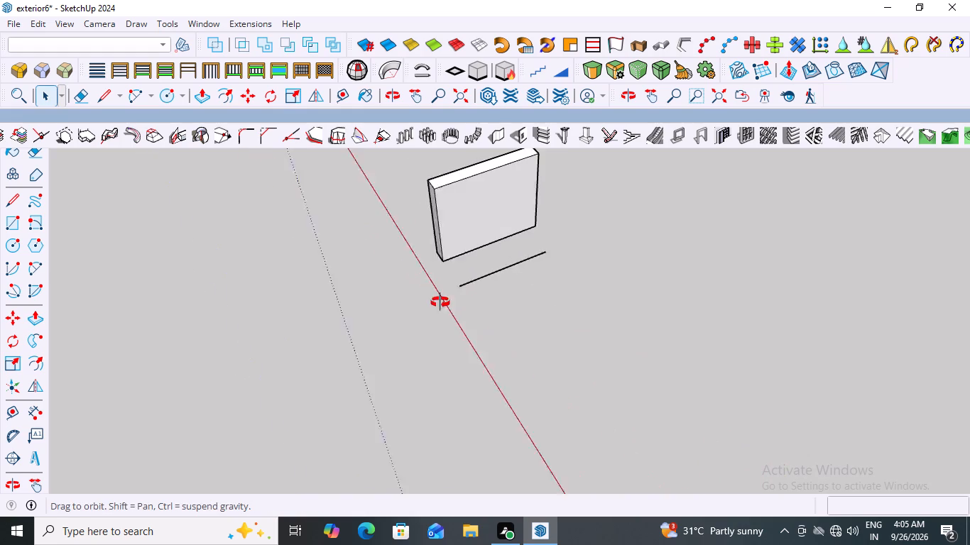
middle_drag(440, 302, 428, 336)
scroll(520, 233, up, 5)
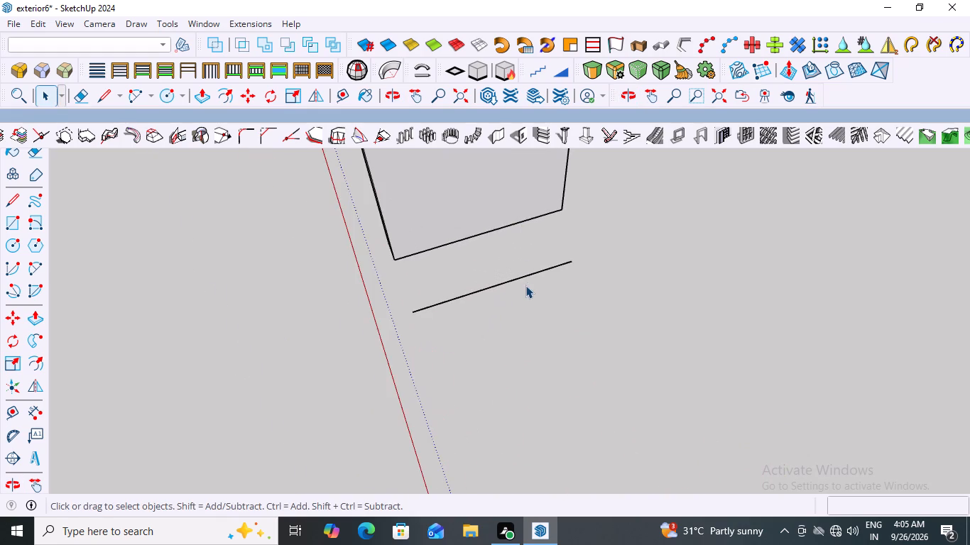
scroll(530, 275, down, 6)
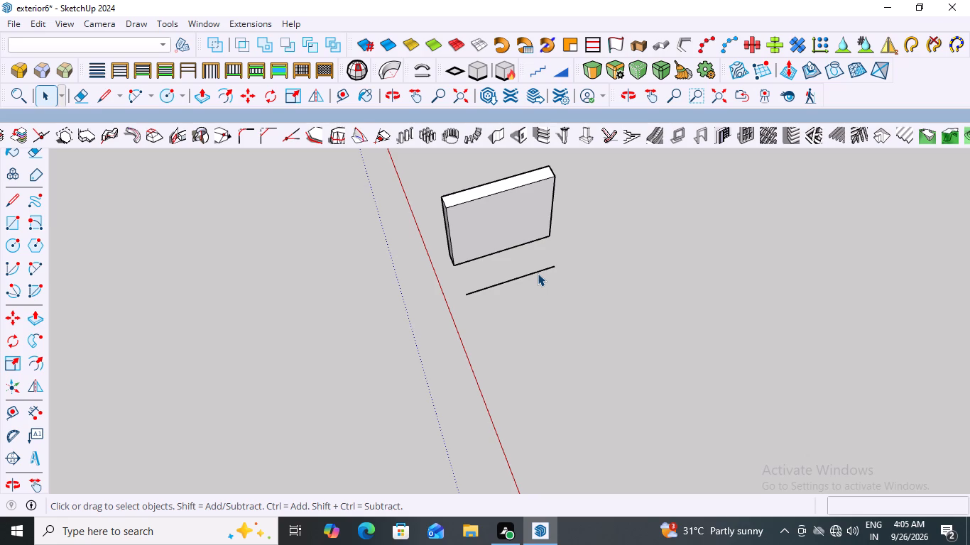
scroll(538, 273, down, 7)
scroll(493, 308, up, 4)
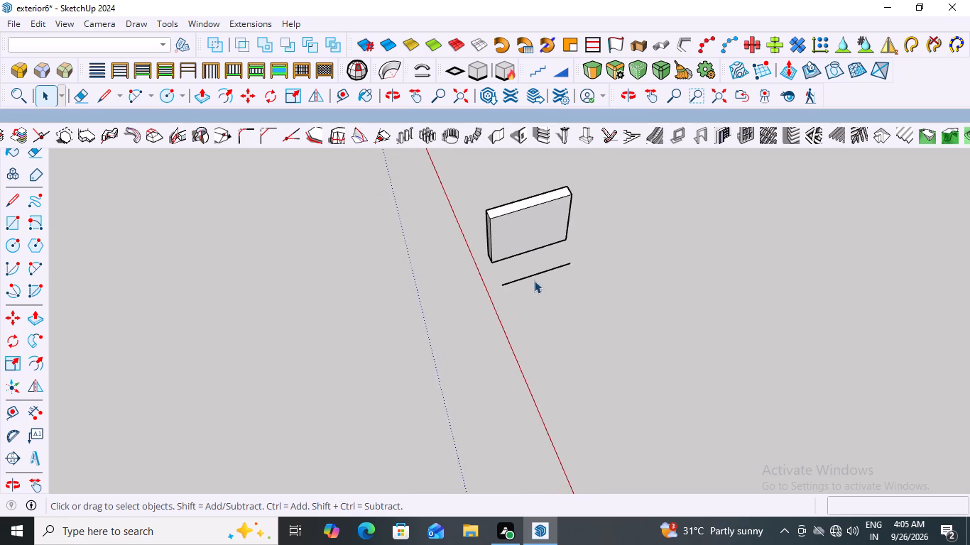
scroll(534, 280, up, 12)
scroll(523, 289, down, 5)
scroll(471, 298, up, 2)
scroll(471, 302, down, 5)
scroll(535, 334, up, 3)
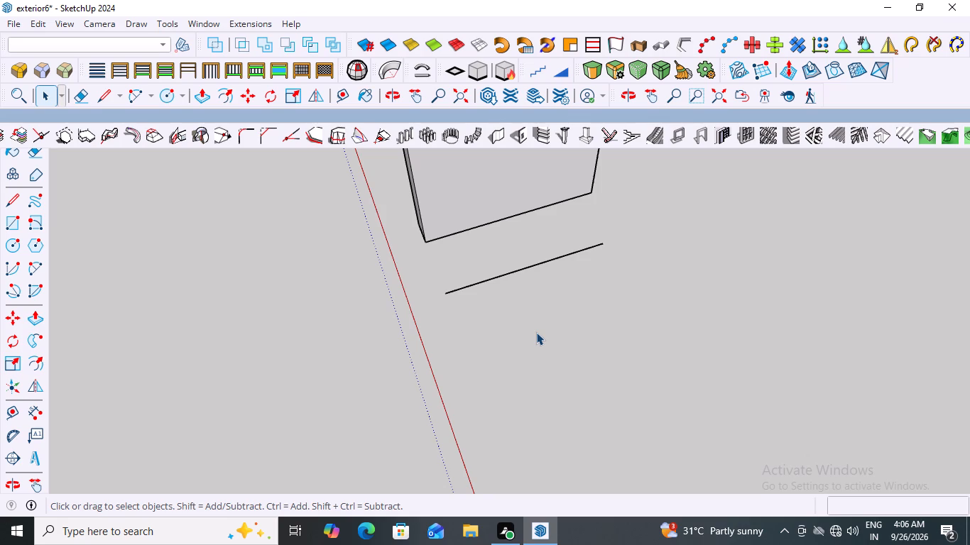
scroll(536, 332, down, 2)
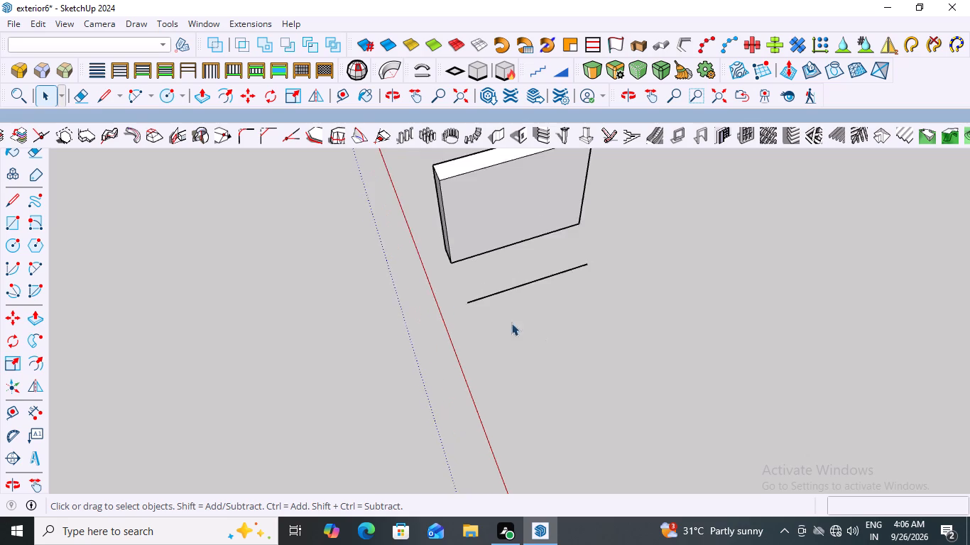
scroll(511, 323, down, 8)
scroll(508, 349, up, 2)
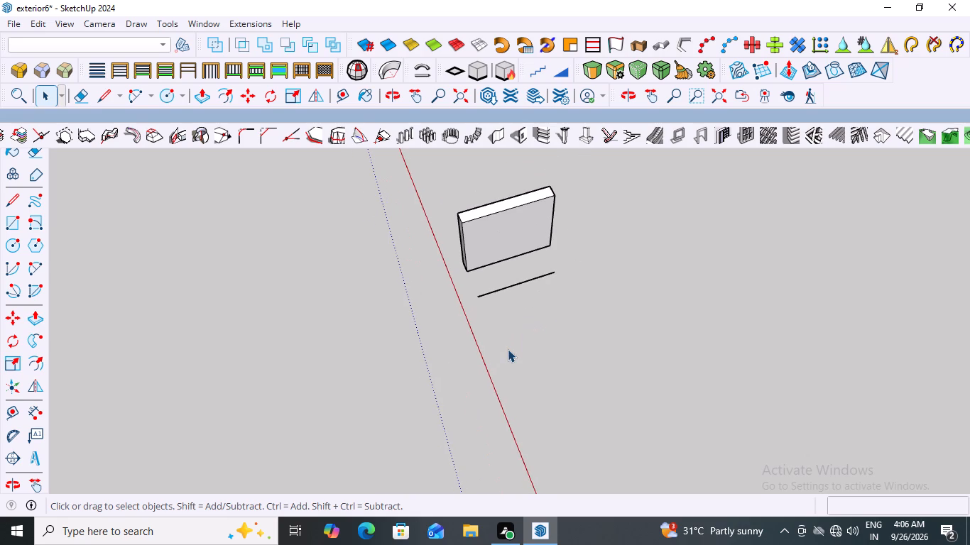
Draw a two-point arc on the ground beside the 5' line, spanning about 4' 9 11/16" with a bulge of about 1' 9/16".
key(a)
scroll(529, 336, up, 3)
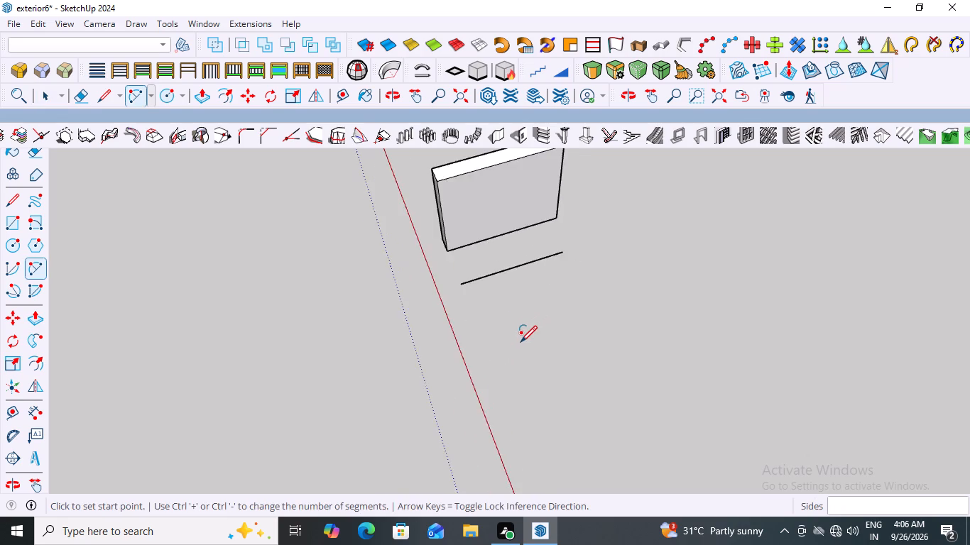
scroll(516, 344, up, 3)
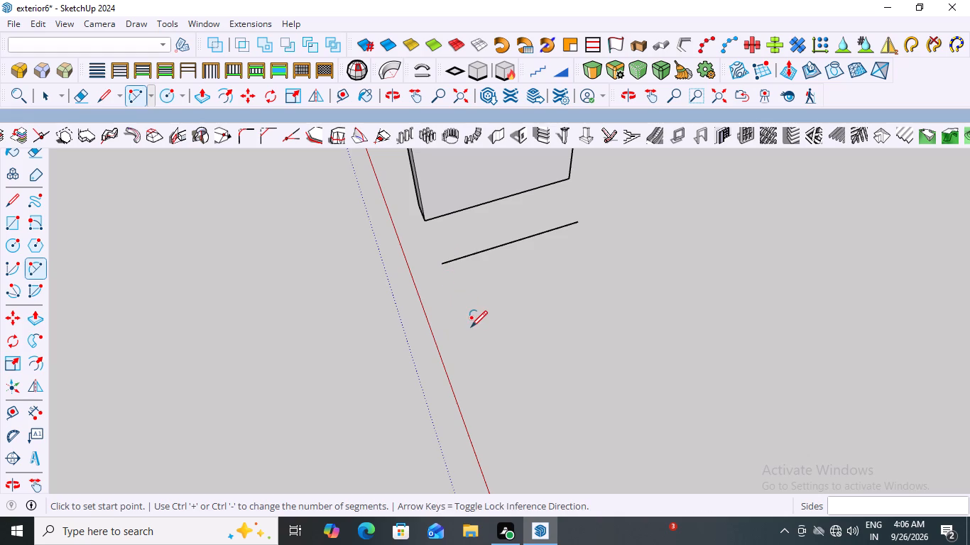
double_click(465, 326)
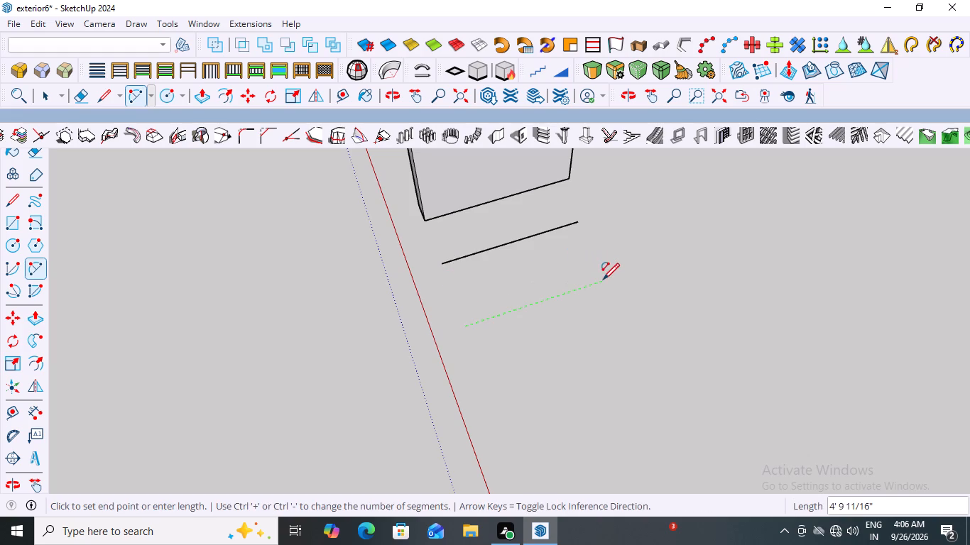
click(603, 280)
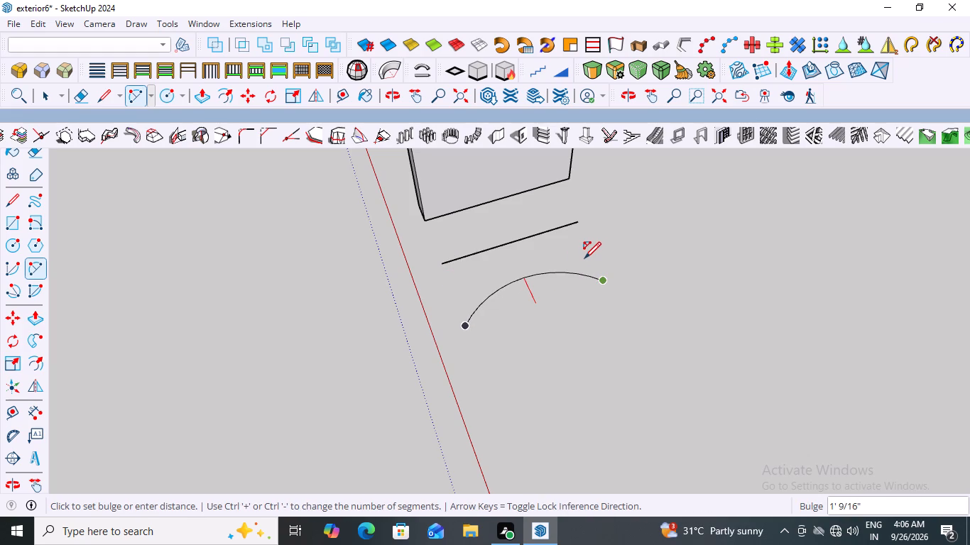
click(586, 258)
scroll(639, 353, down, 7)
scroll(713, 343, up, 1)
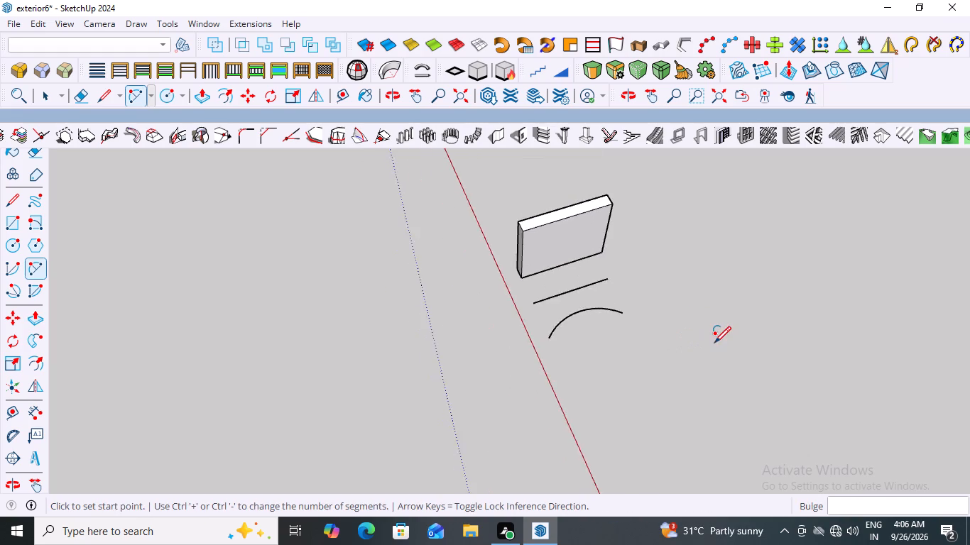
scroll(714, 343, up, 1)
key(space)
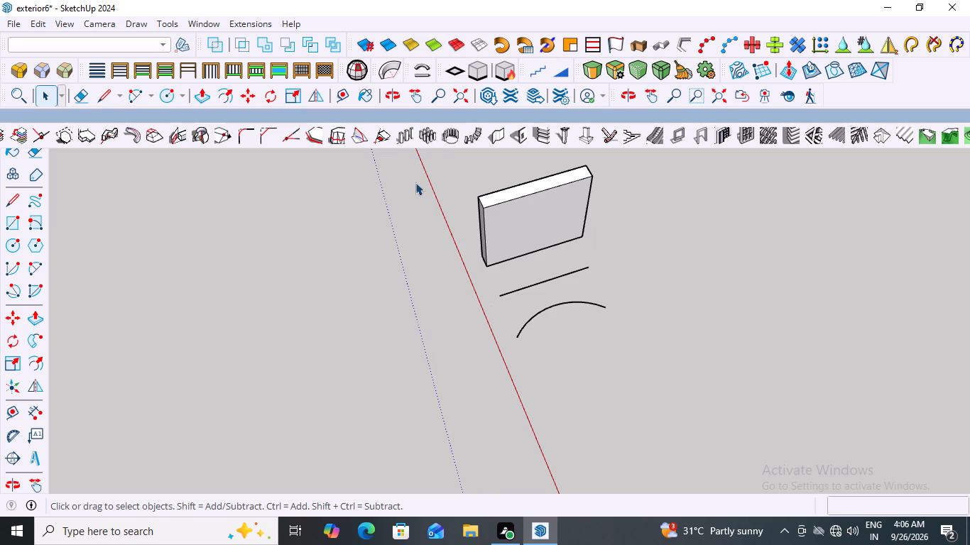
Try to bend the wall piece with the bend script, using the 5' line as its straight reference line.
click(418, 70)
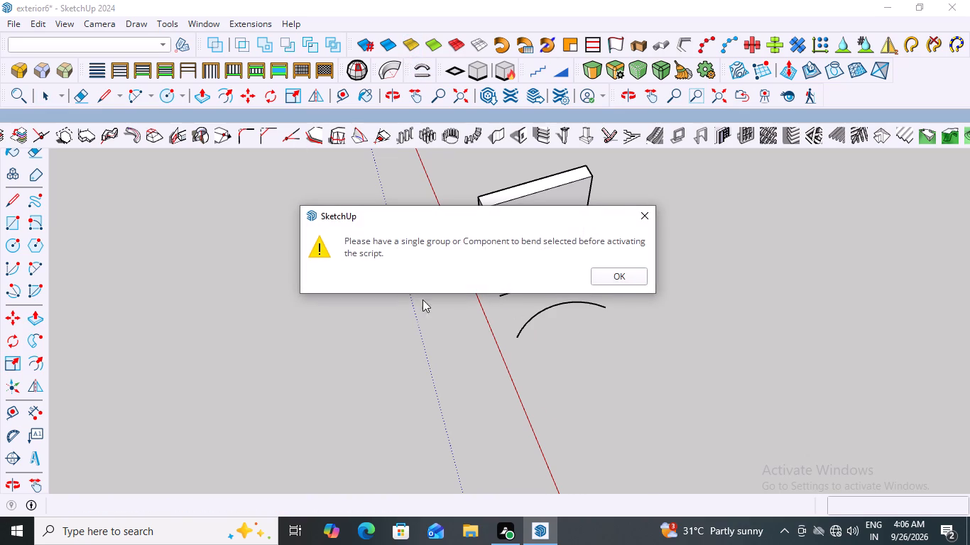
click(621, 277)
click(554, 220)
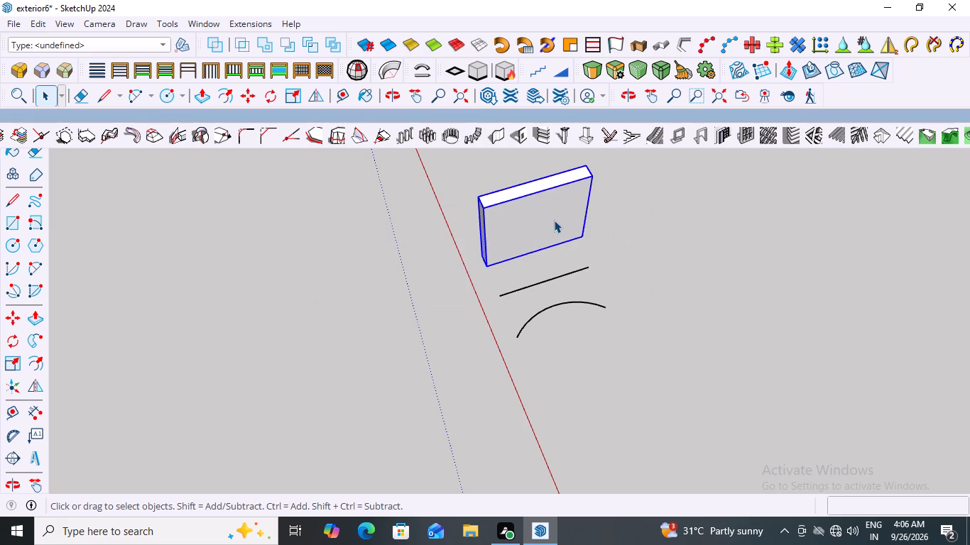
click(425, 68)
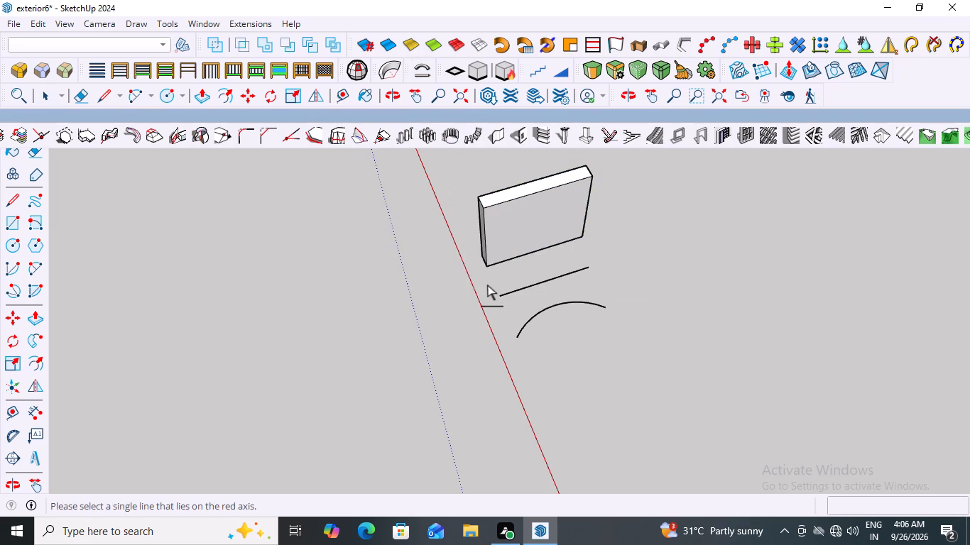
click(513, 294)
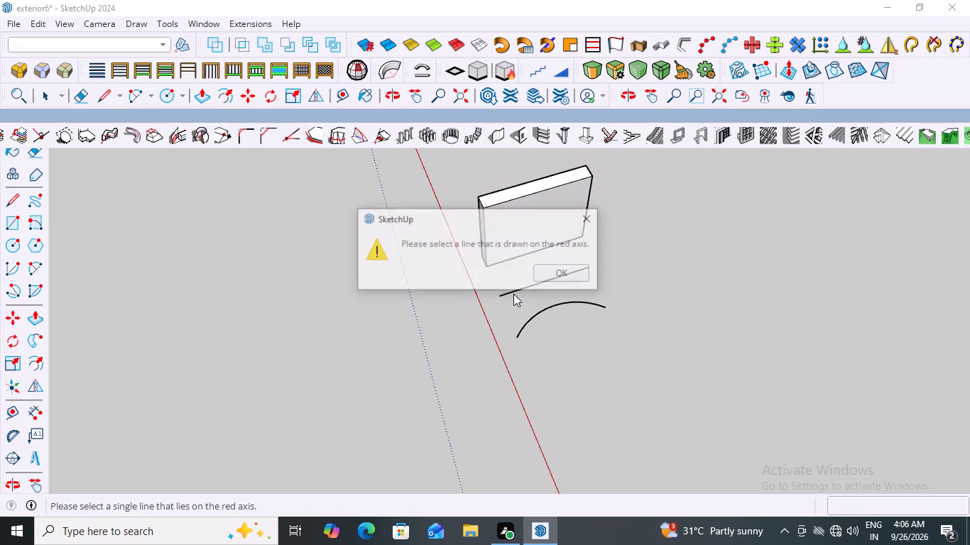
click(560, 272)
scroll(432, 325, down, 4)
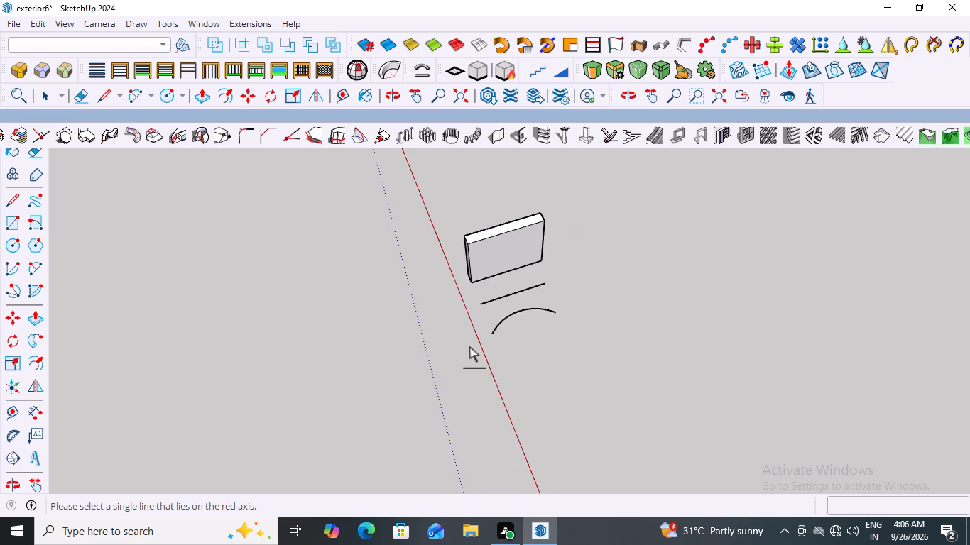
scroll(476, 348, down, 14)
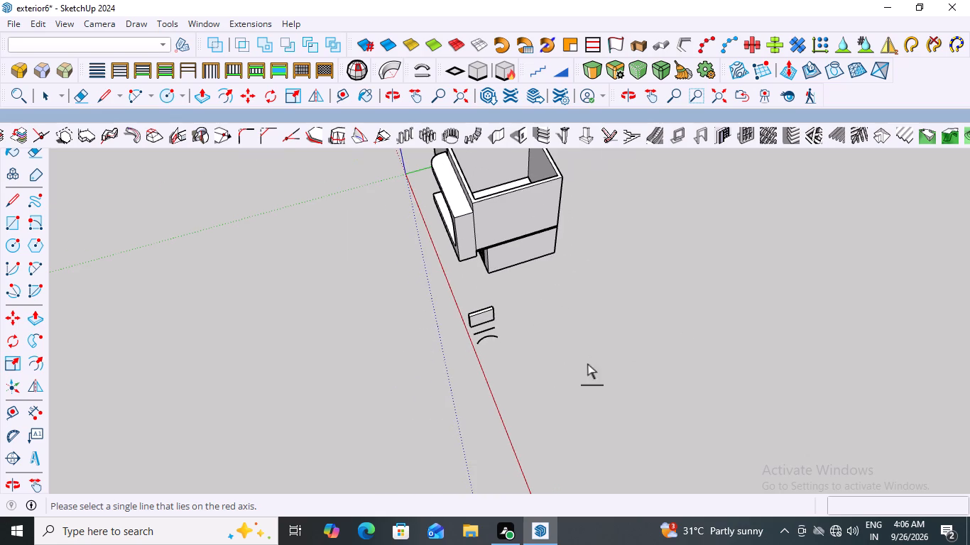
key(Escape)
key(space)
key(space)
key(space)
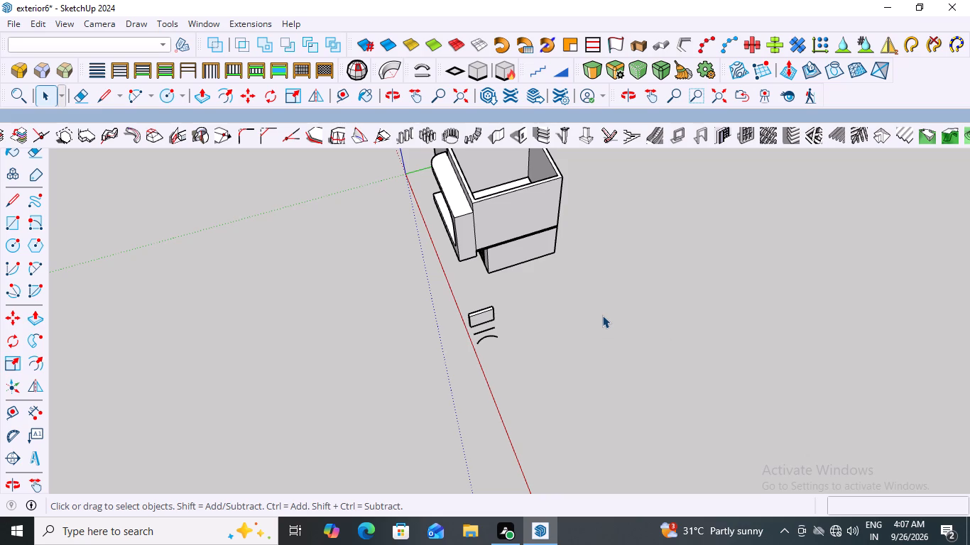
Delete the arc and the 5' line from the ground, keeping the wall piece.
scroll(535, 274, down, 5)
scroll(513, 340, down, 3)
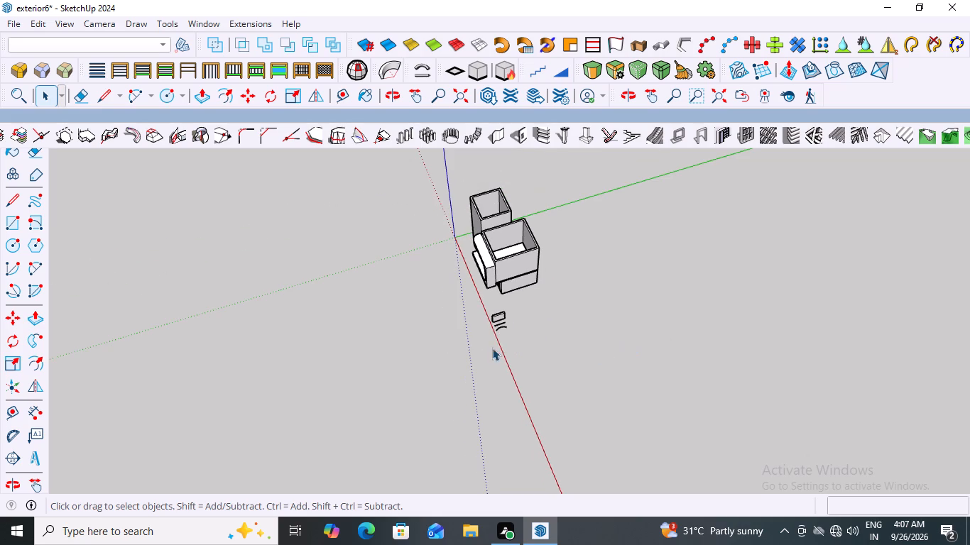
scroll(378, 322, down, 5)
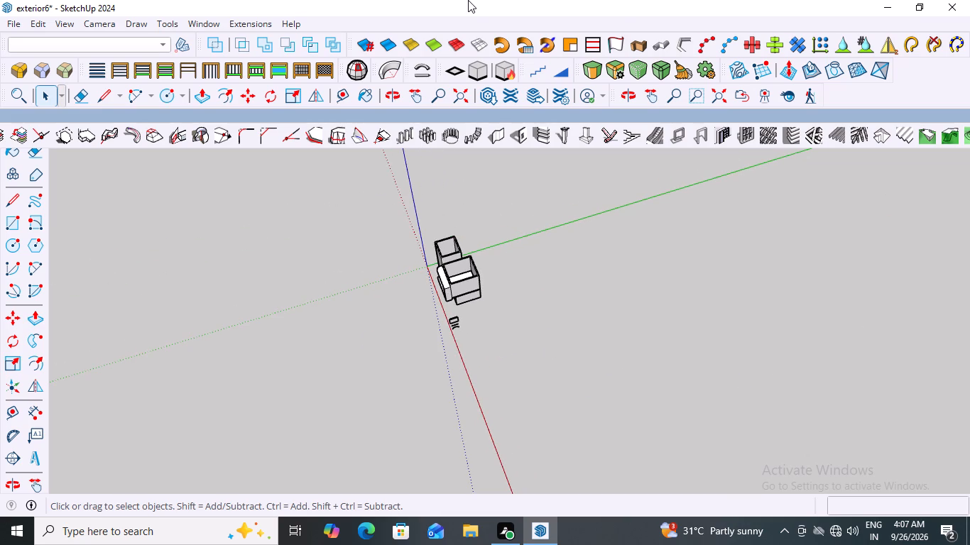
scroll(462, 0, up, 1)
scroll(414, 0, down, 1)
scroll(107, 6, down, 2)
scroll(328, 248, down, 3)
middle_drag(399, 319, 562, 298)
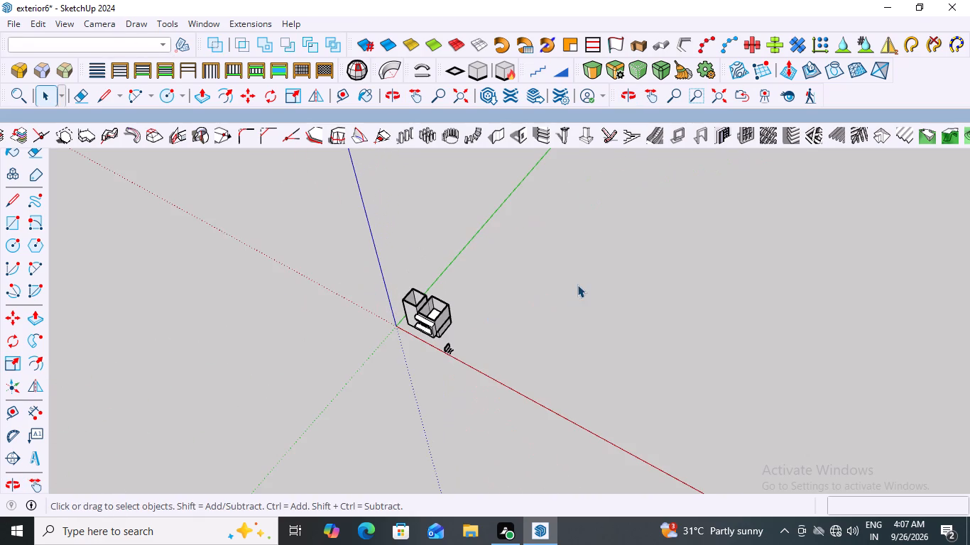
scroll(396, 383, up, 10)
middle_drag(480, 342, 682, 300)
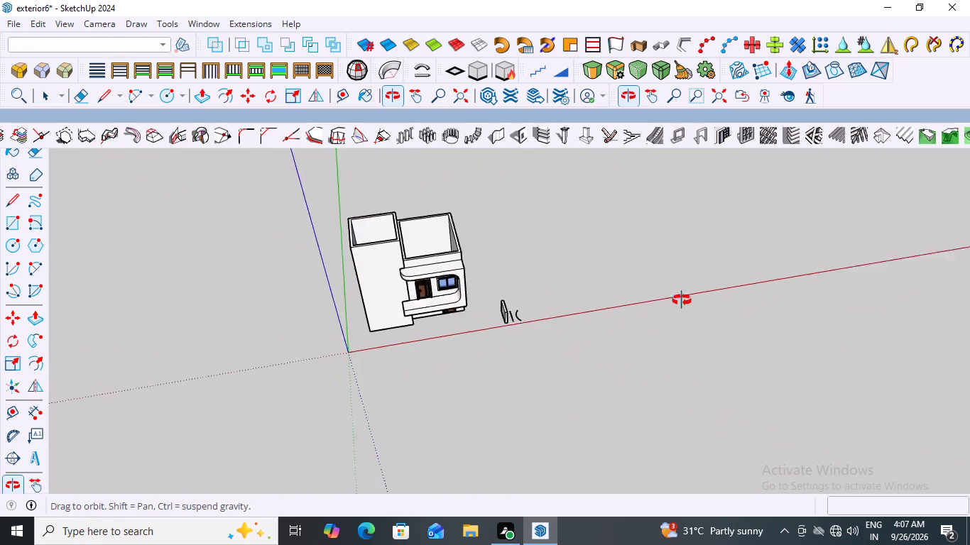
middle_drag(682, 300, 677, 300)
scroll(480, 330, up, 13)
middle_drag(544, 329, 531, 330)
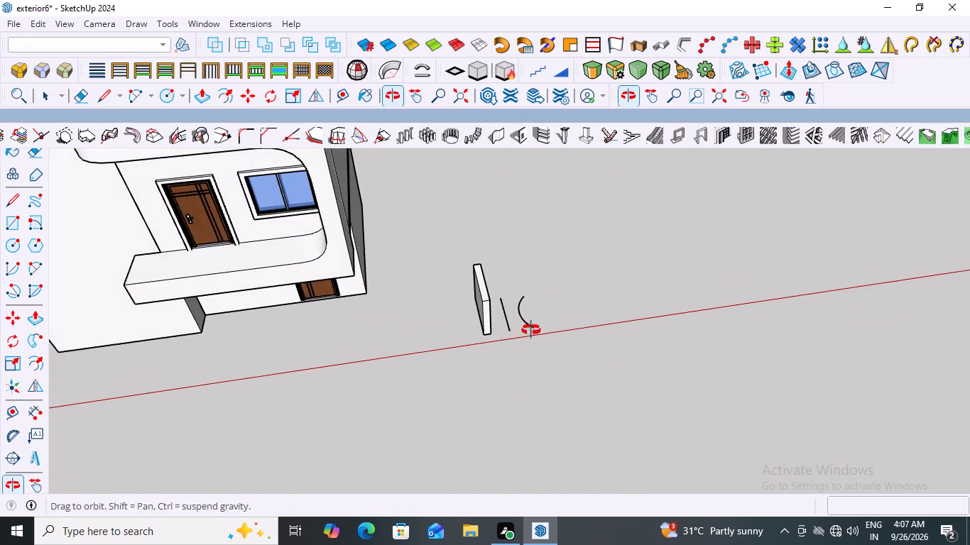
middle_drag(531, 330, 536, 328)
scroll(536, 328, up, 5)
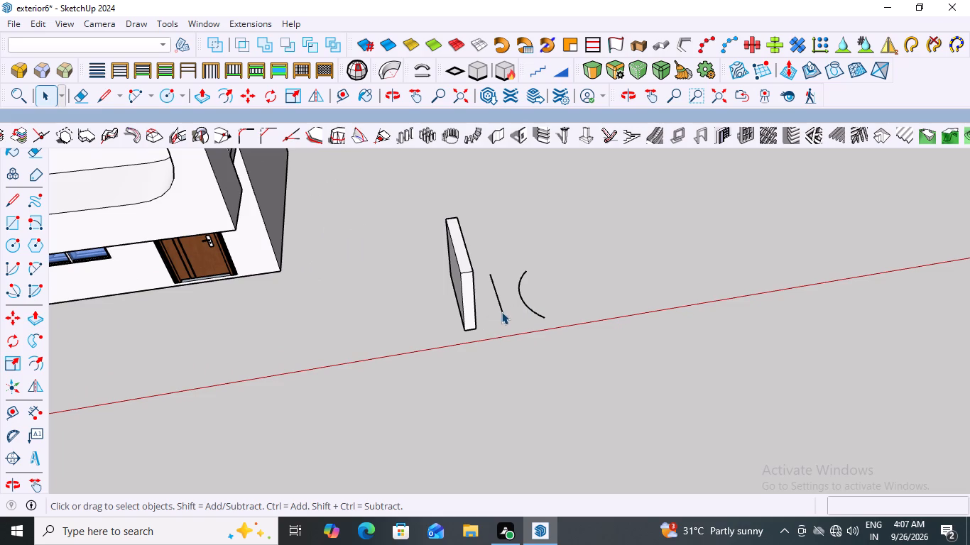
double_click(501, 312)
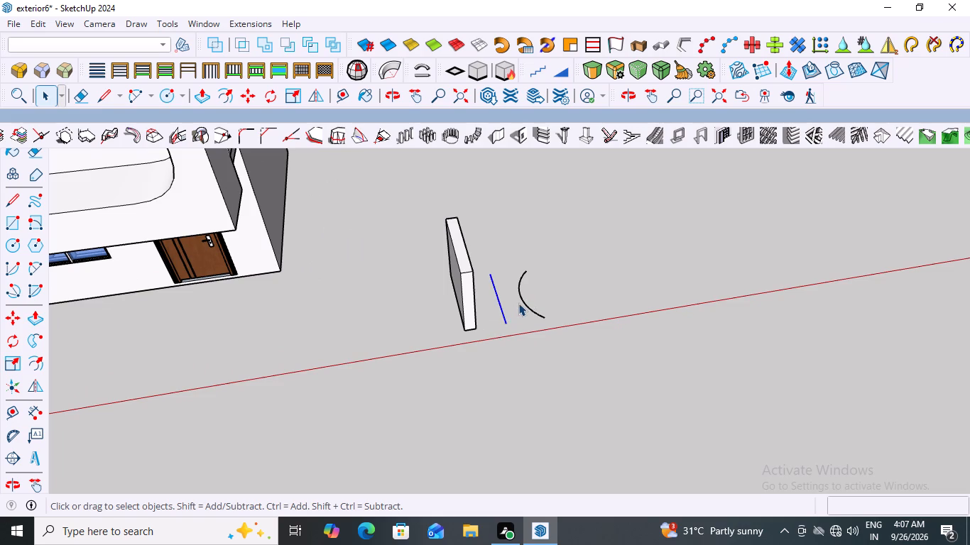
click(526, 302)
key(Delete)
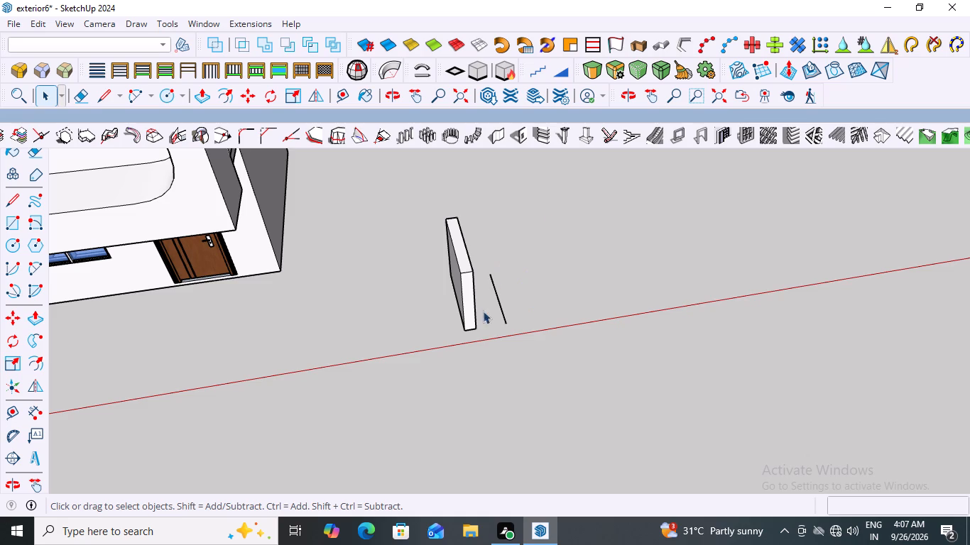
click(505, 318)
key(Delete)
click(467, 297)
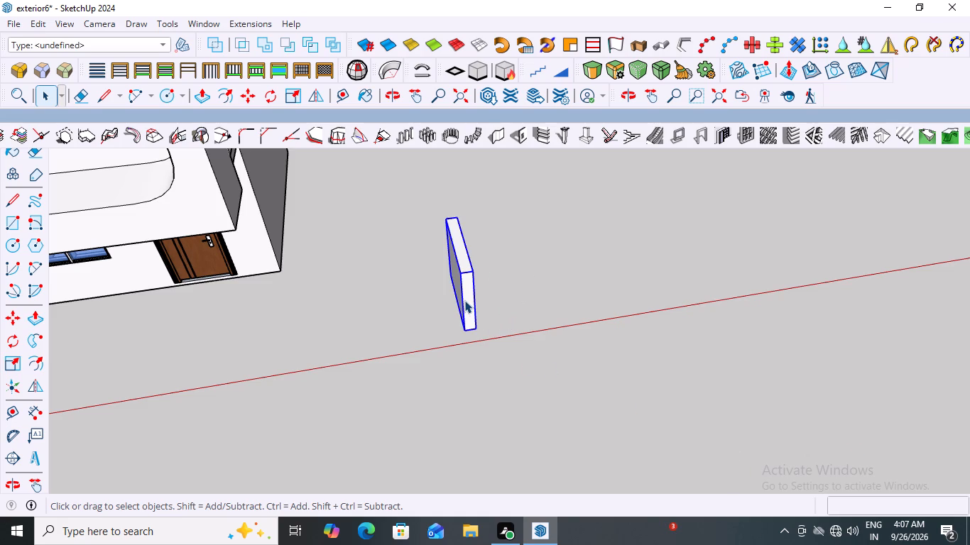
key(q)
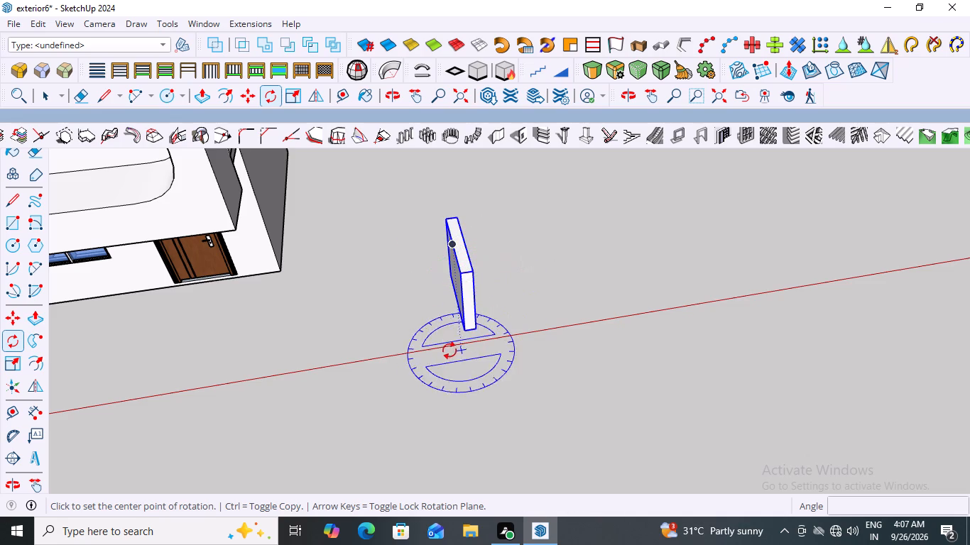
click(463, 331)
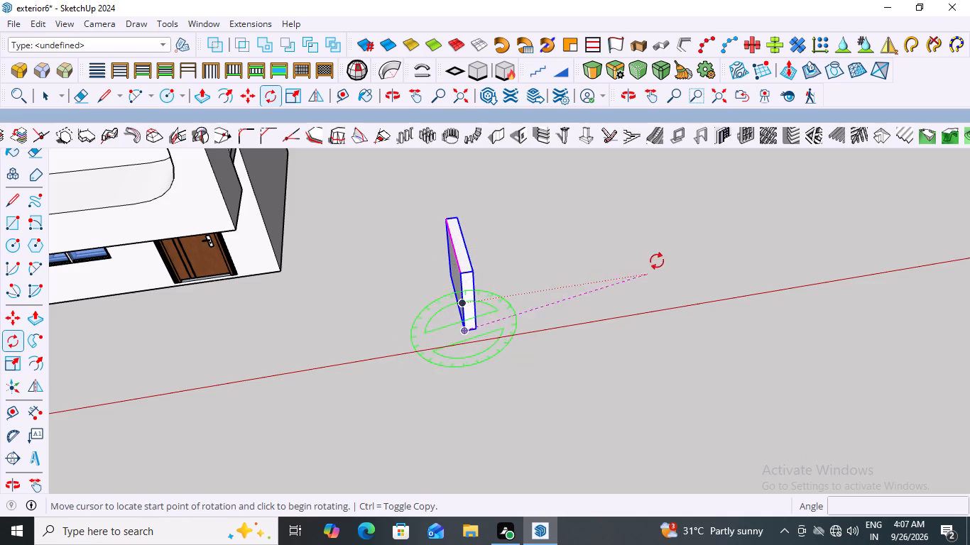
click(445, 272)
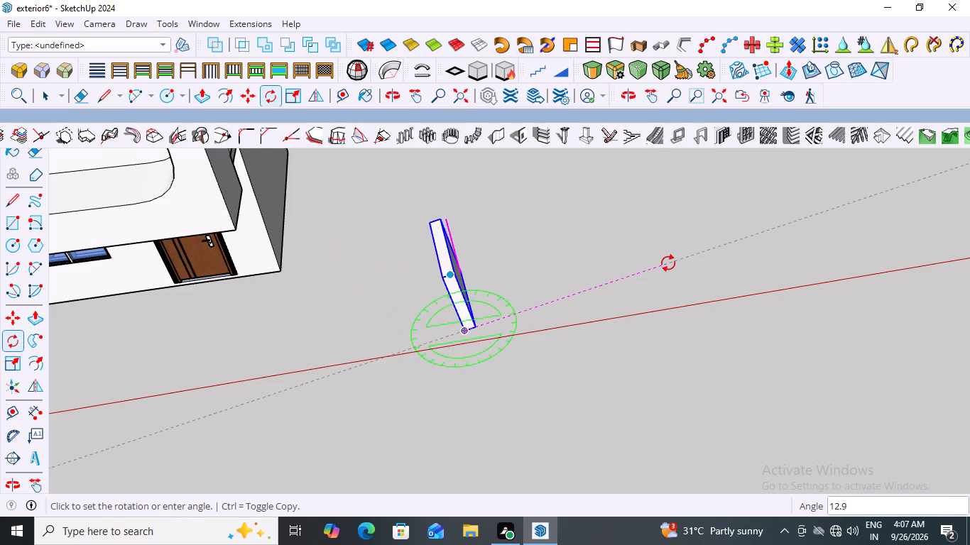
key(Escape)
Rotate the wall piece 90° on the ground plane about its bottom corner so its length follows the red axis.
scroll(654, 333, up, 4)
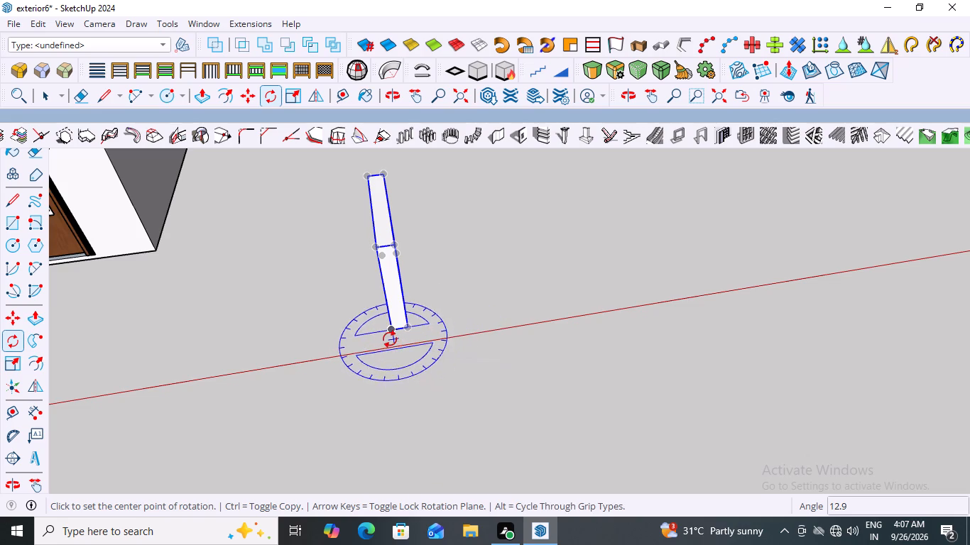
click(390, 339)
scroll(366, 280, up, 5)
middle_drag(325, 281, 393, 298)
scroll(393, 298, down, 2)
click(366, 263)
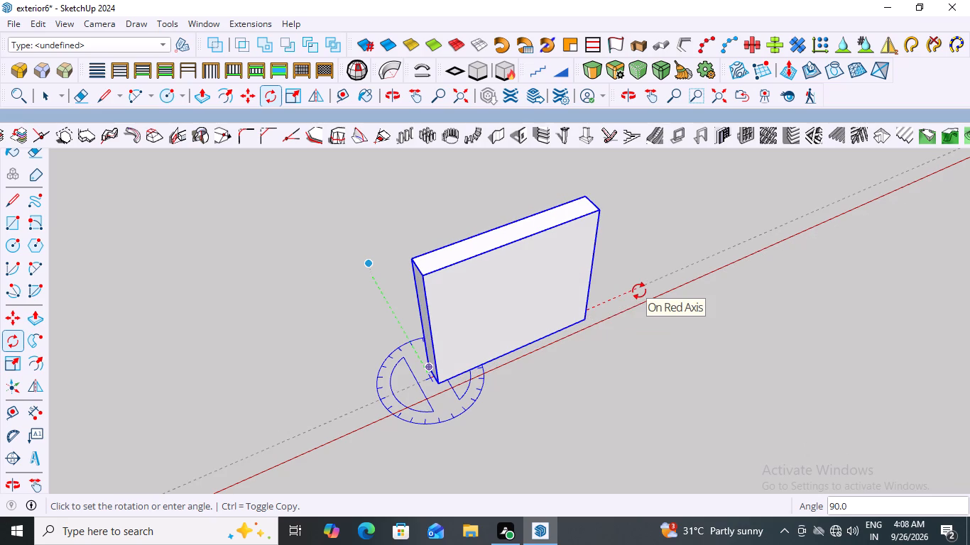
text(90)
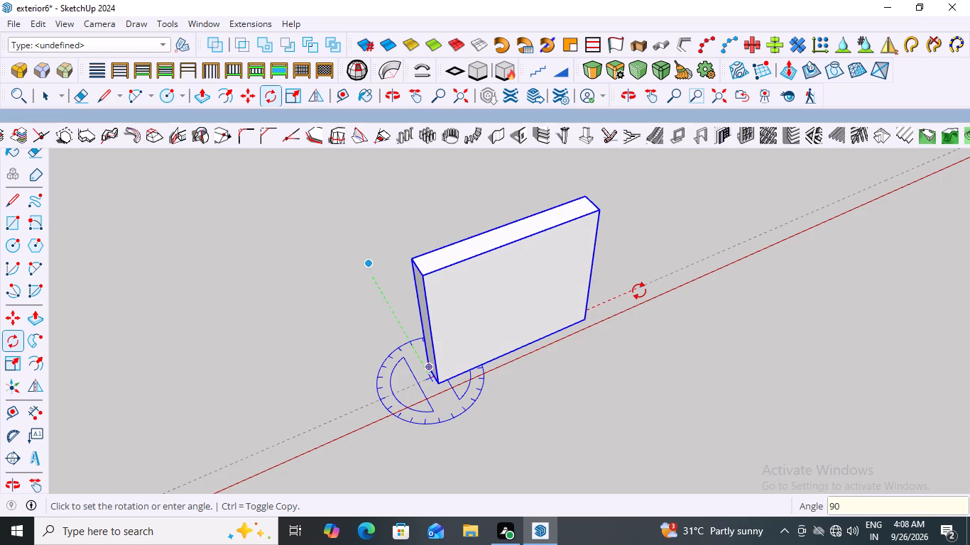
key(Return)
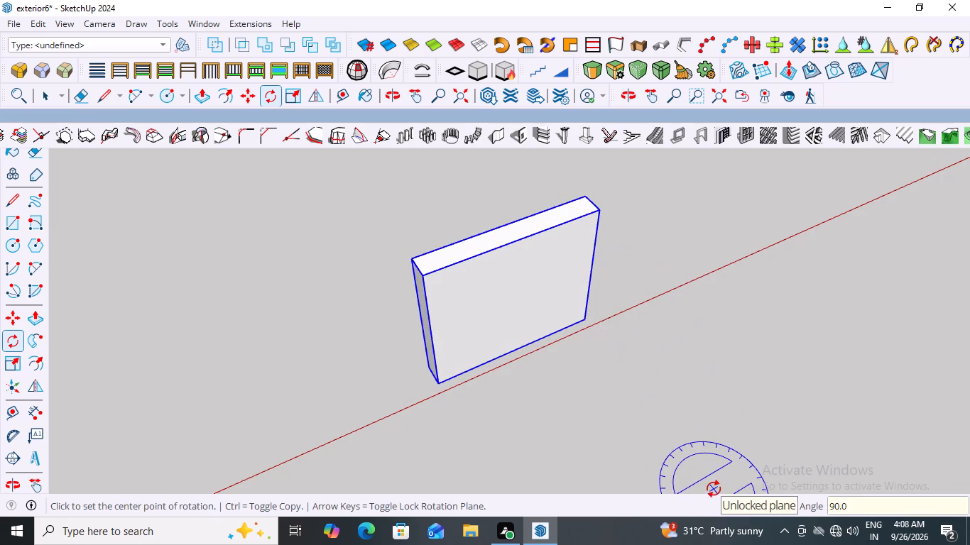
key(space)
Move the wall piece about 8' 10 13/16" along the green axis, away from the red axis line.
scroll(711, 488, down, 2)
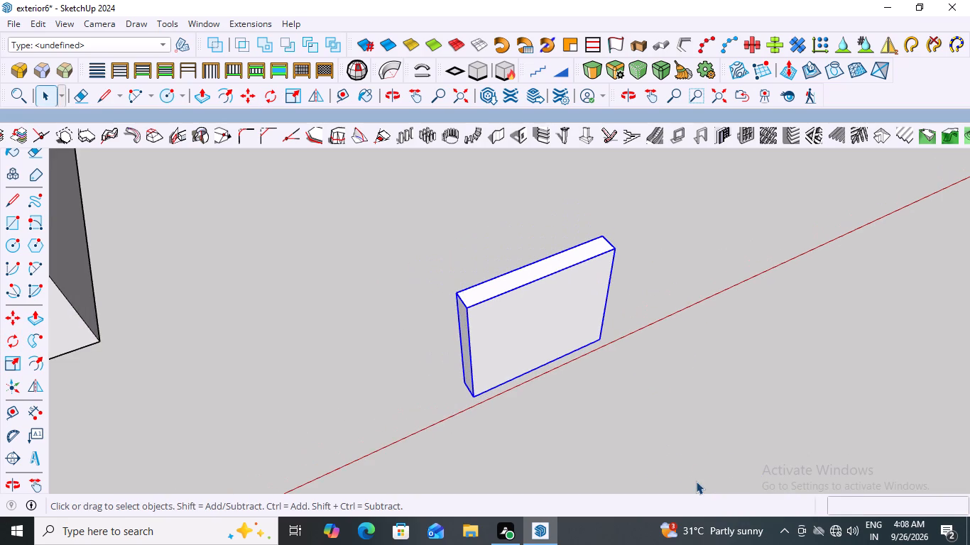
key(m)
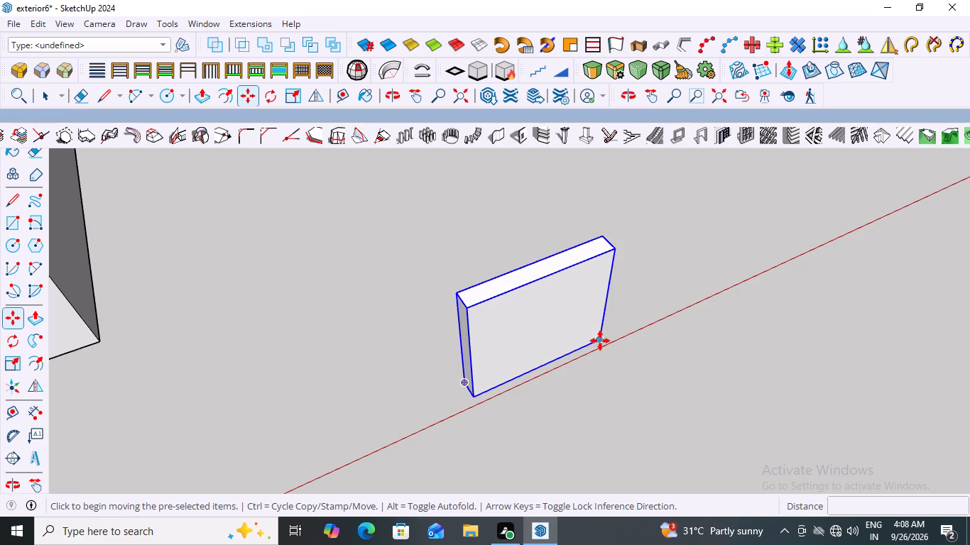
click(600, 341)
scroll(501, 226, up, 2)
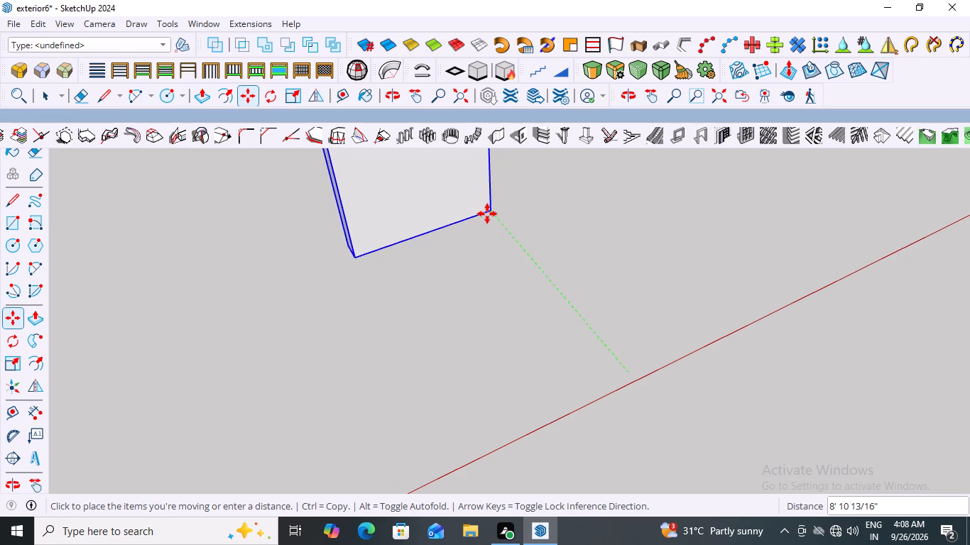
click(487, 214)
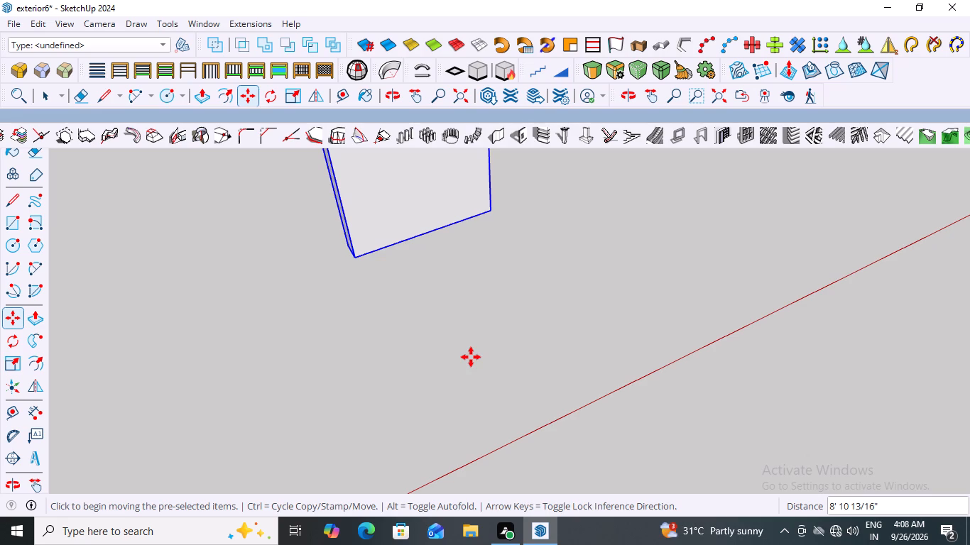
scroll(376, 348, down, 9)
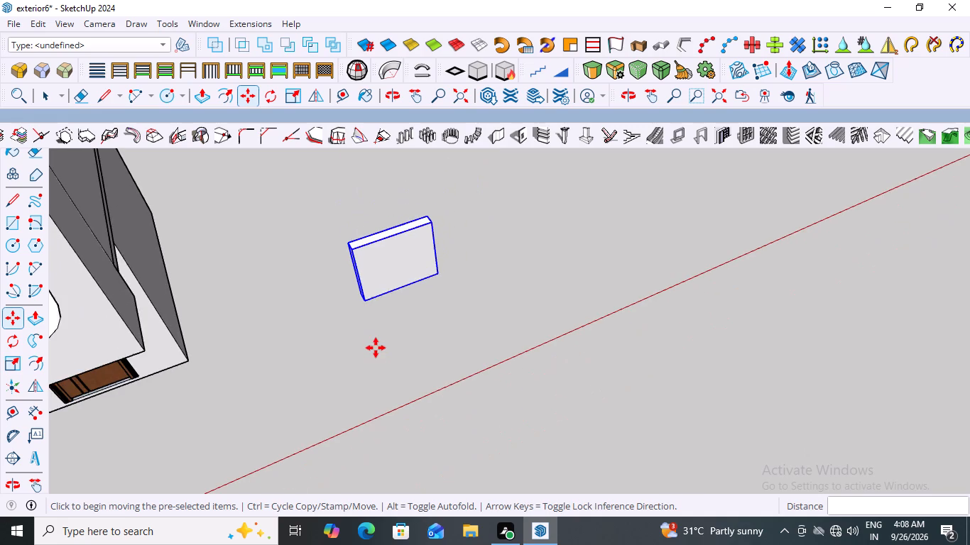
scroll(430, 335, down, 4)
scroll(435, 287, up, 4)
scroll(464, 339, up, 3)
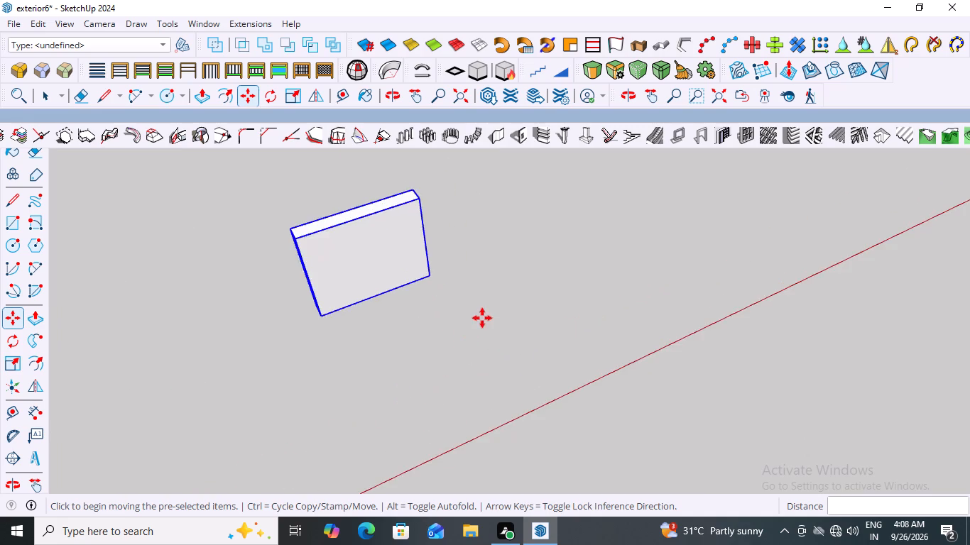
scroll(482, 317, down, 7)
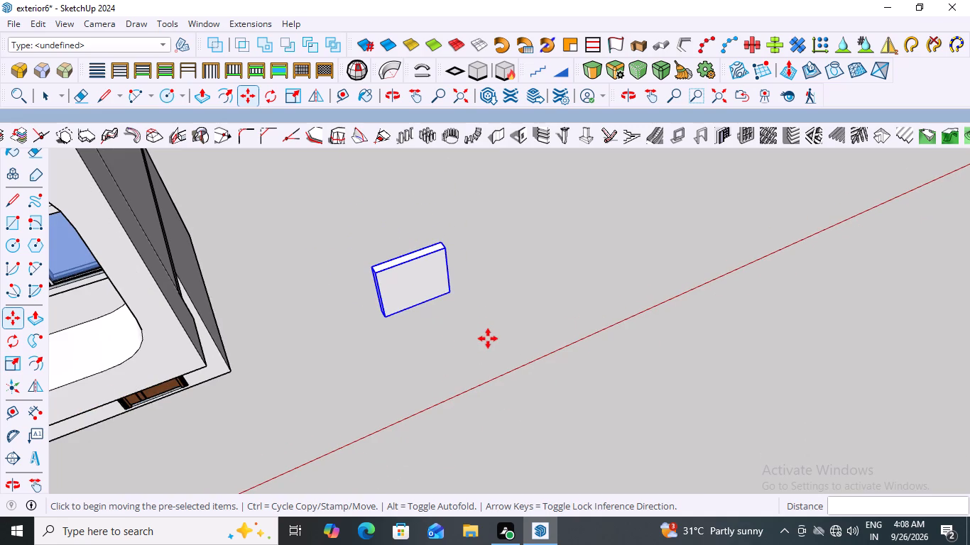
key(space)
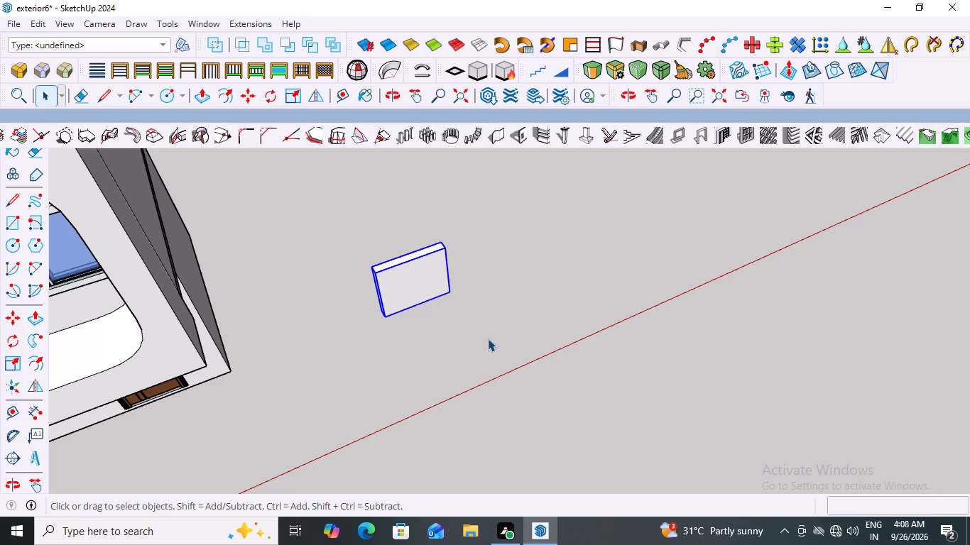
Draw a line about 5' 5 1/16" long on the ground, parallel to the red axis, along the wall piece's bottom edge.
key(l)
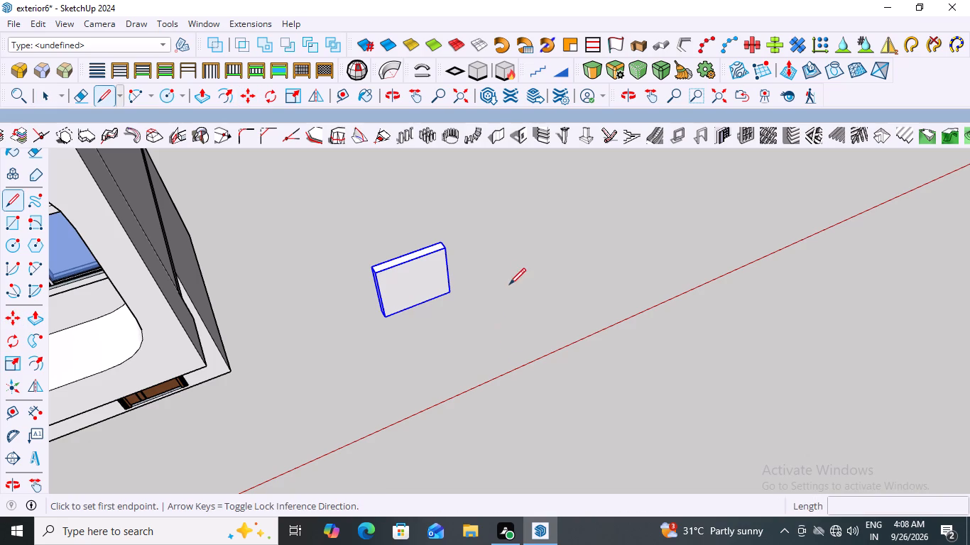
scroll(393, 355, up, 7)
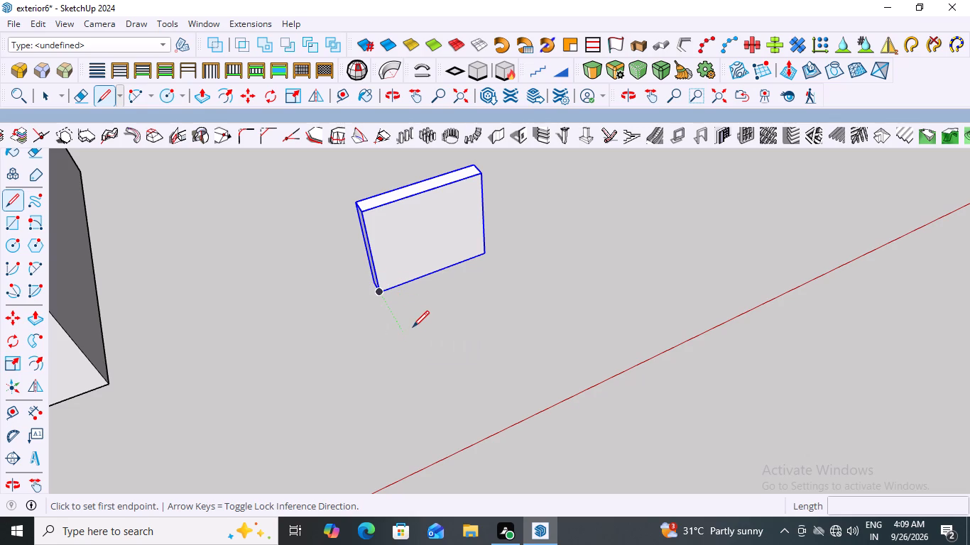
scroll(397, 312, up, 6)
click(396, 294)
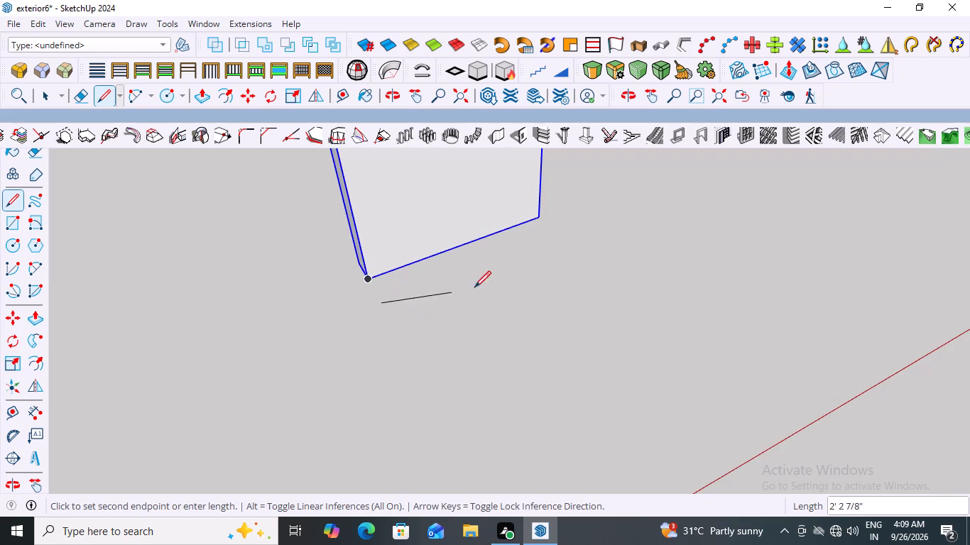
click(551, 229)
scroll(663, 265, down, 2)
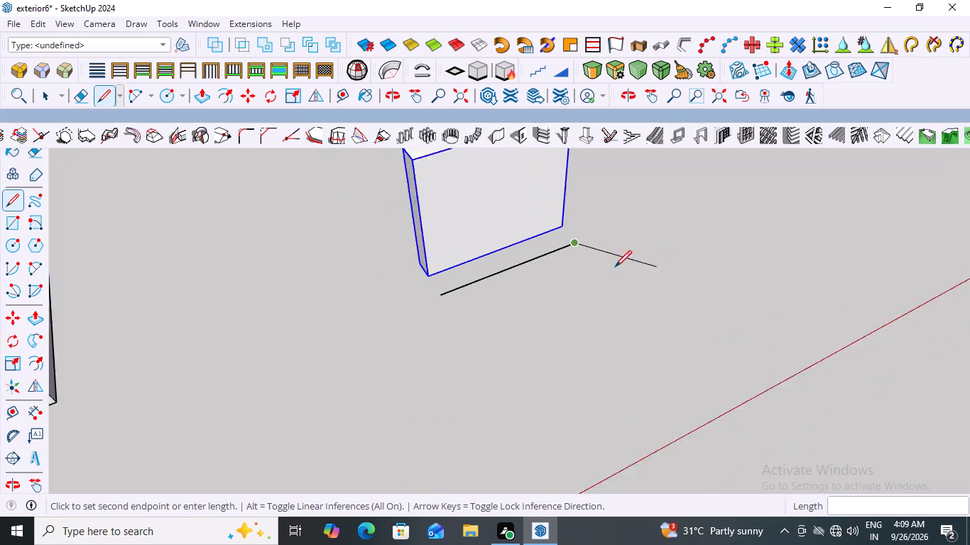
scroll(615, 267, down, 10)
key(space)
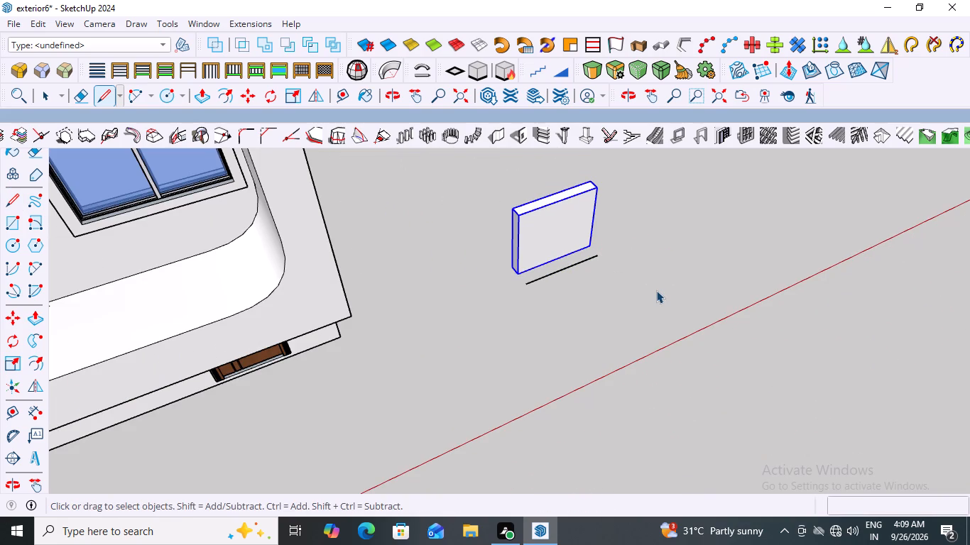
Draw a two-point arc on the ground beside the new line, with a bulge of about 1' 5 1/16".
key(a)
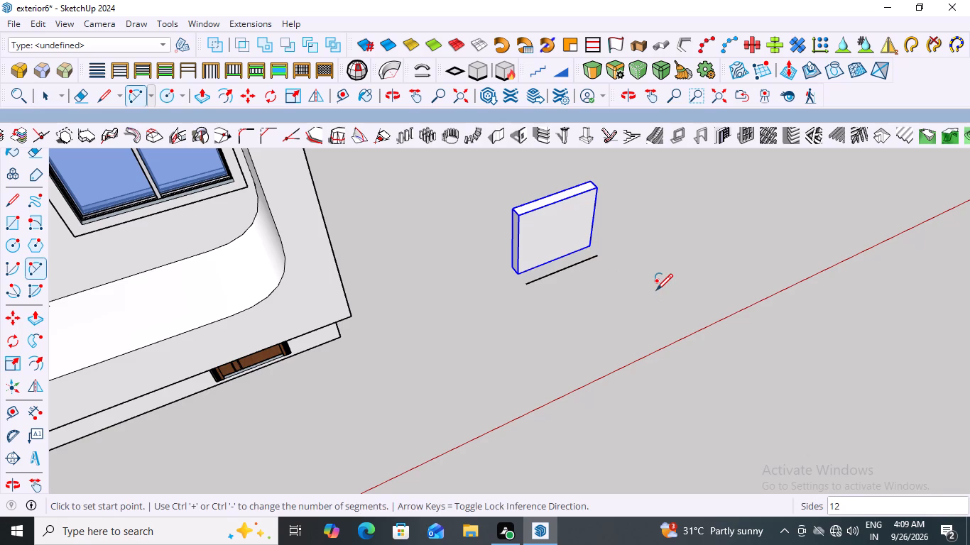
scroll(638, 341, up, 2)
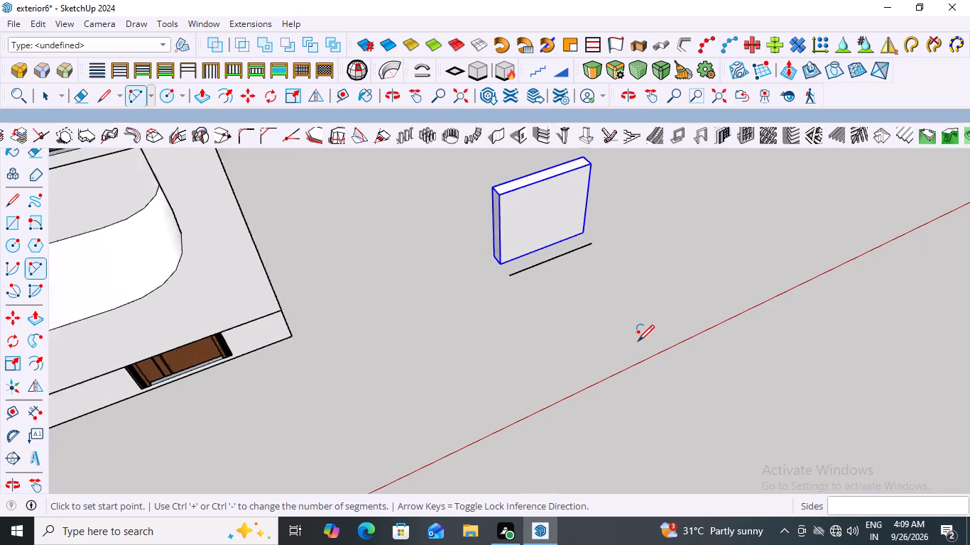
scroll(638, 341, up, 3)
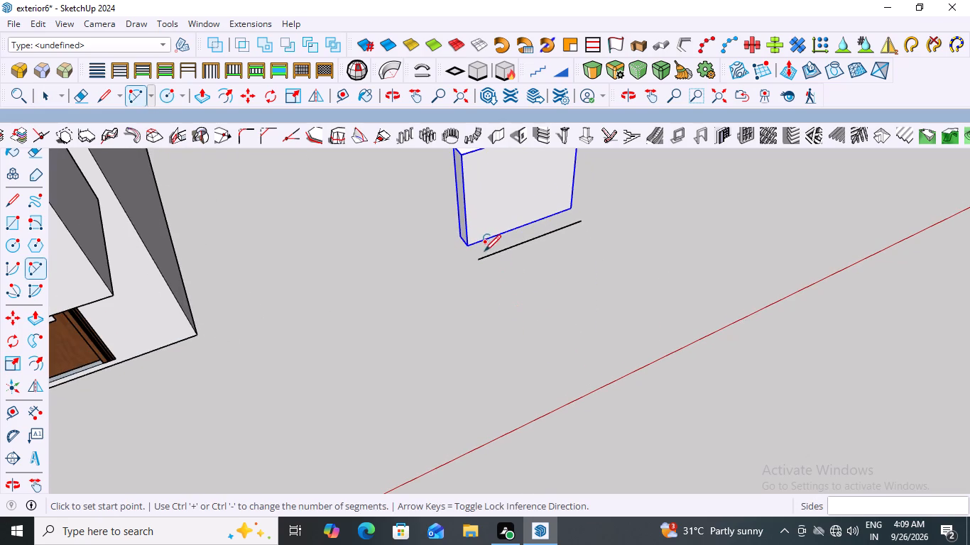
click(515, 319)
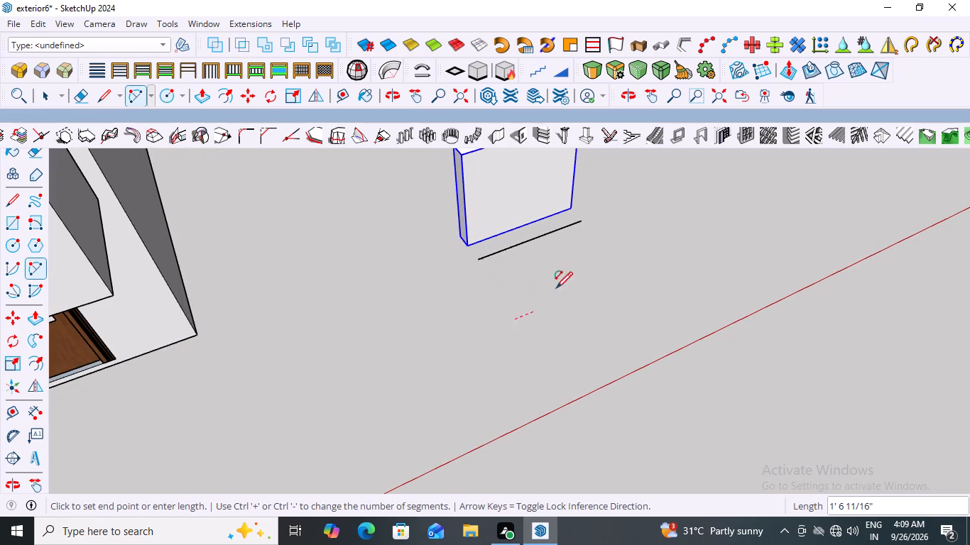
click(610, 279)
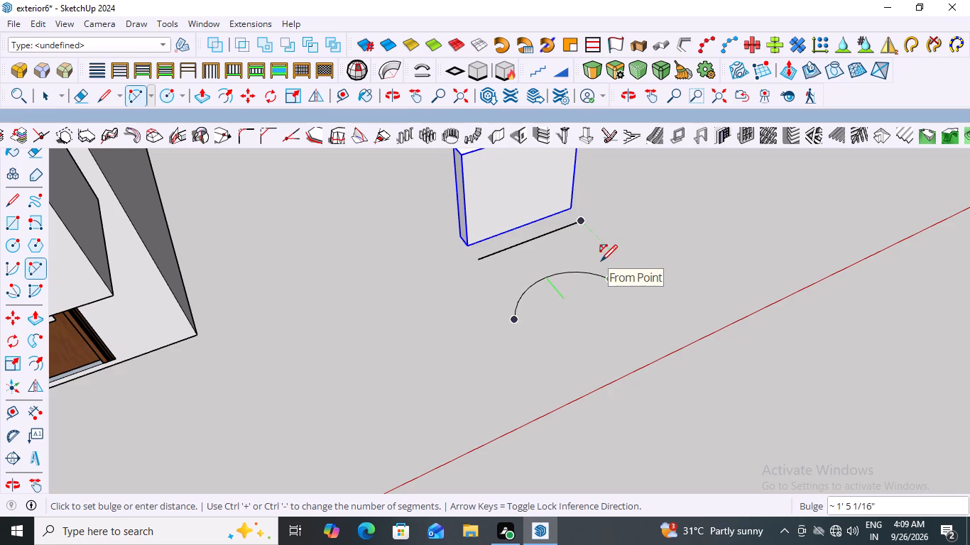
click(601, 261)
key(space)
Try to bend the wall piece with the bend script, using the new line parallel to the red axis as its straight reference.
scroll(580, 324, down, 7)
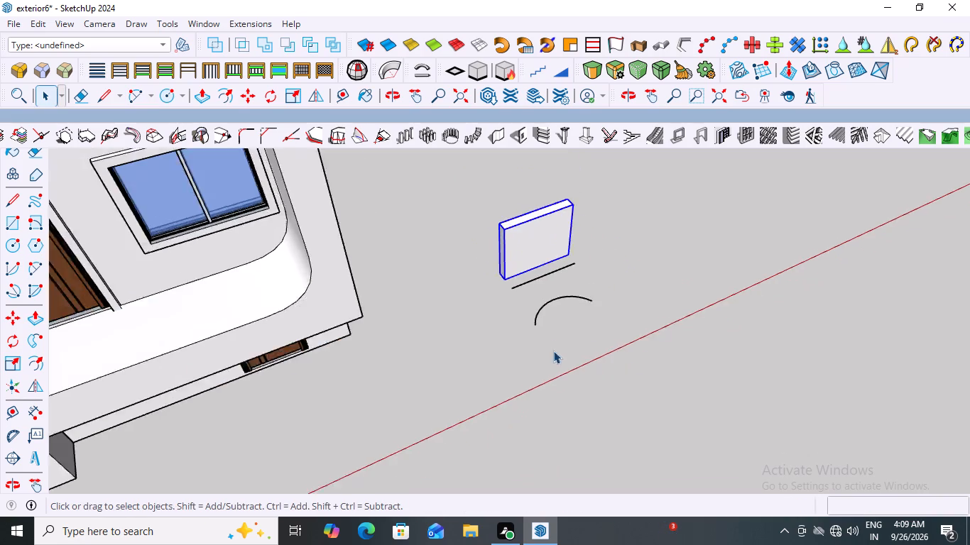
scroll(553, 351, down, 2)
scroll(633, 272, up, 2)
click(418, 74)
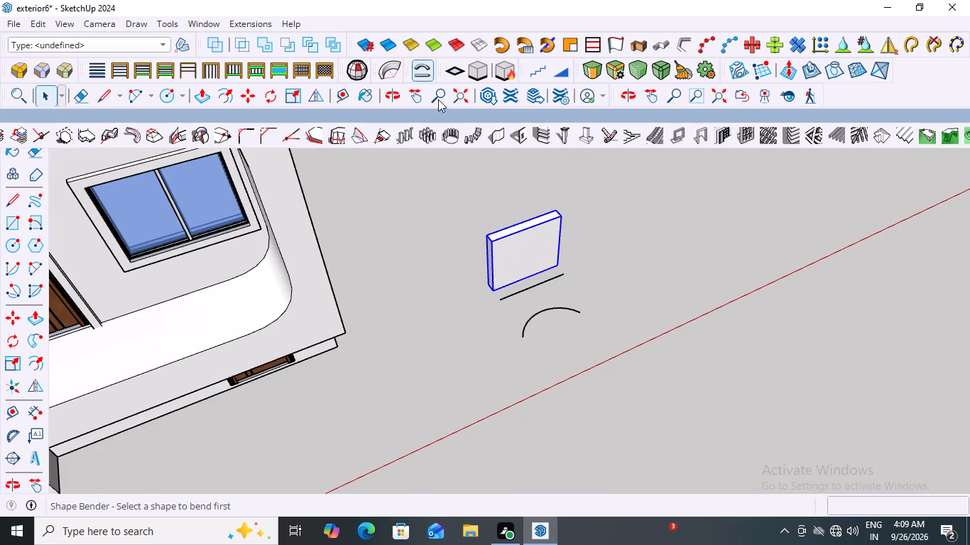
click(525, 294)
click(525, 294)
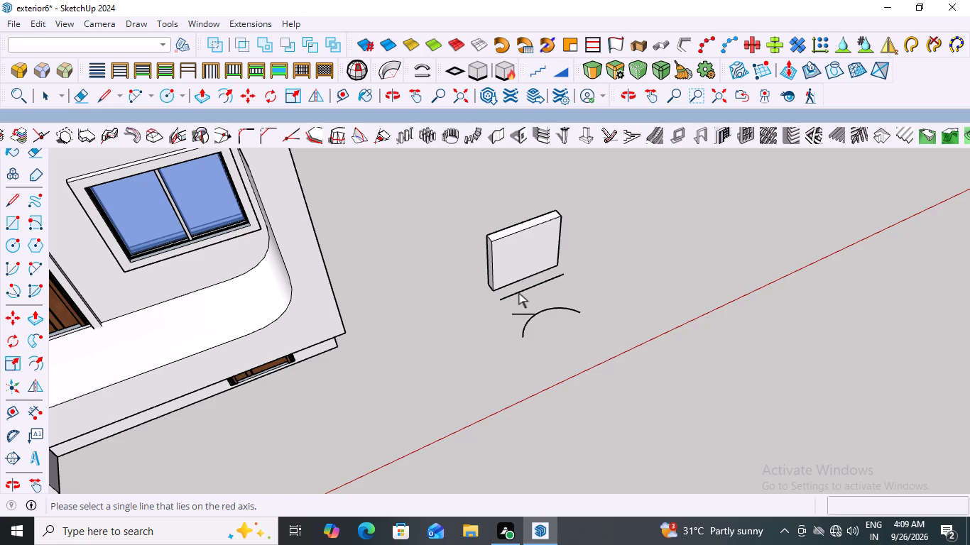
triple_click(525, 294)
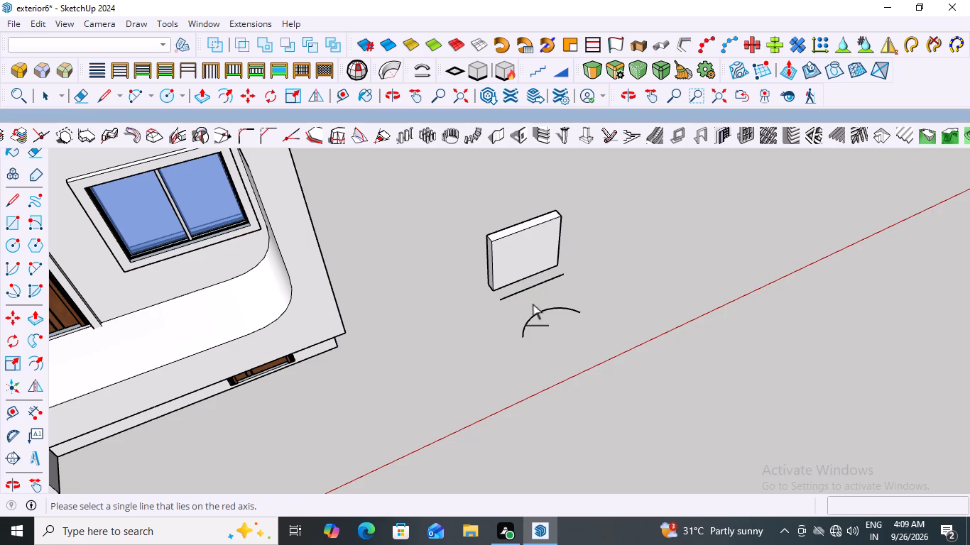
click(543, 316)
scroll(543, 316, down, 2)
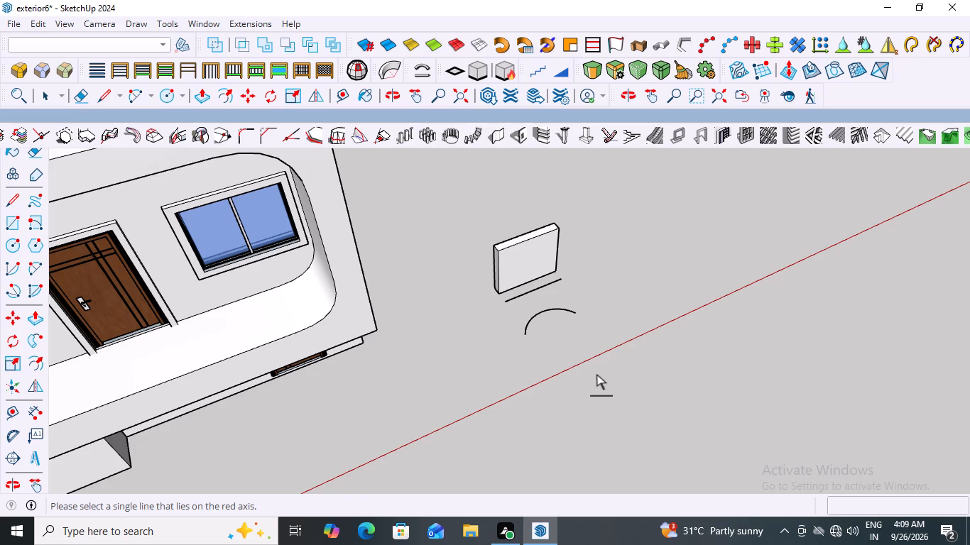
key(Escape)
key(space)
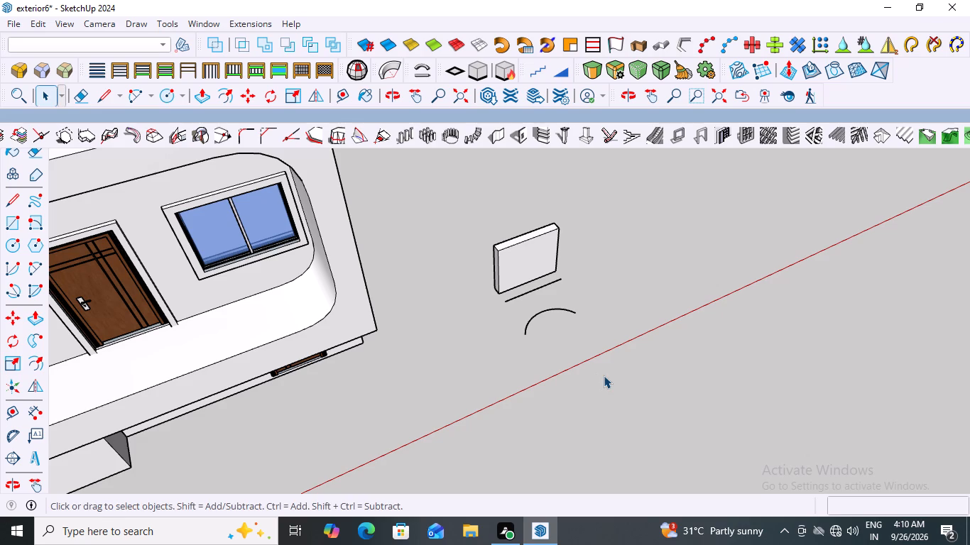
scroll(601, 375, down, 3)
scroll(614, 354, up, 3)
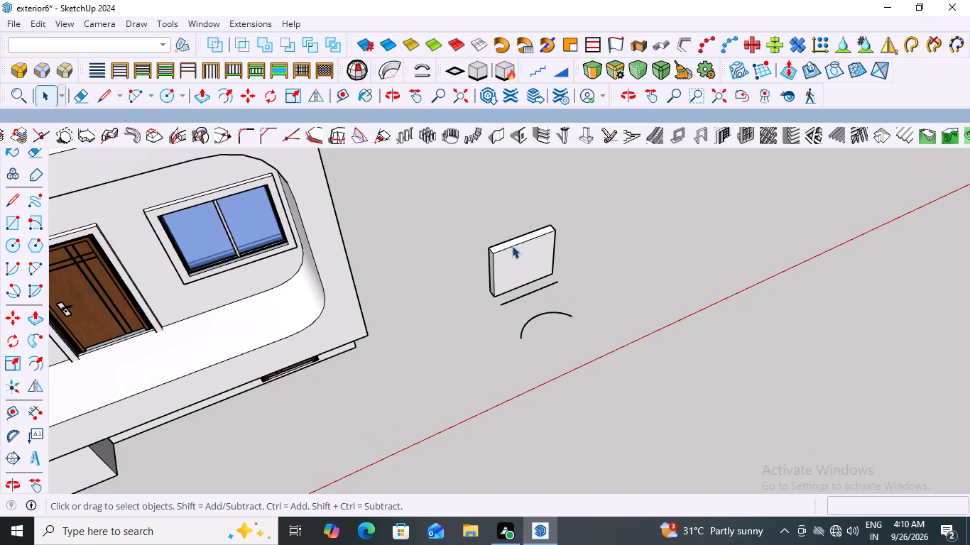
Set up the wall piece's bend with the line parallel to the red axis as straight reference and the drawn arc as target curve.
click(511, 244)
scroll(545, 283, up, 4)
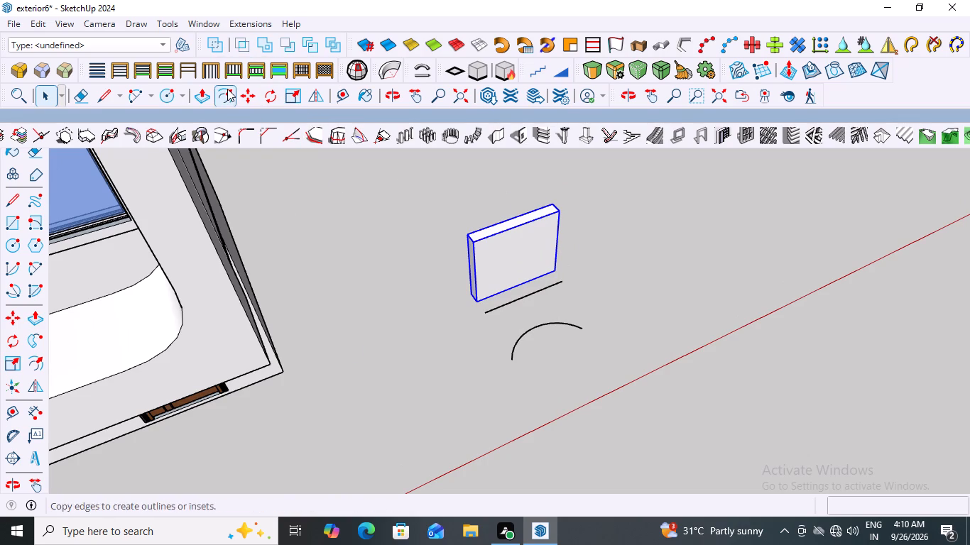
scroll(275, 111, down, 6)
scroll(373, 268, up, 2)
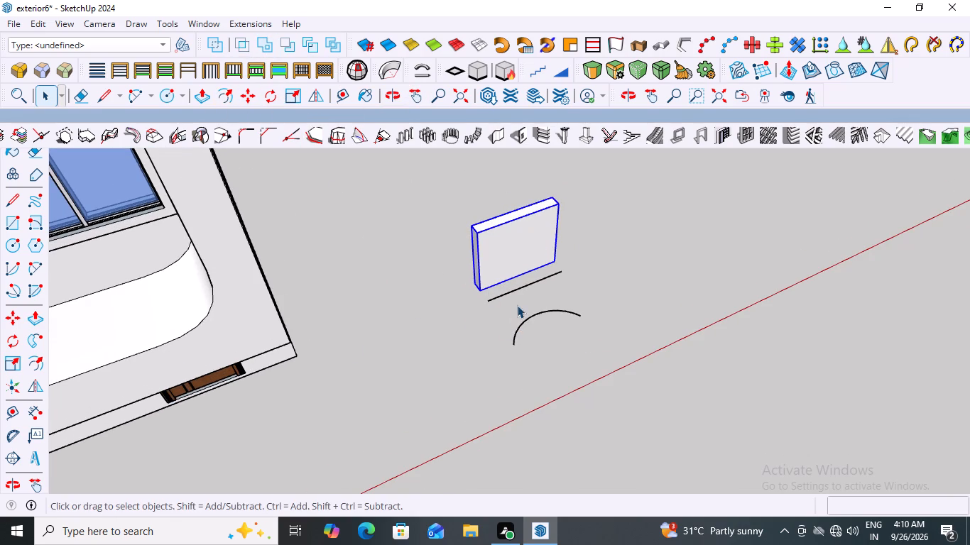
click(422, 72)
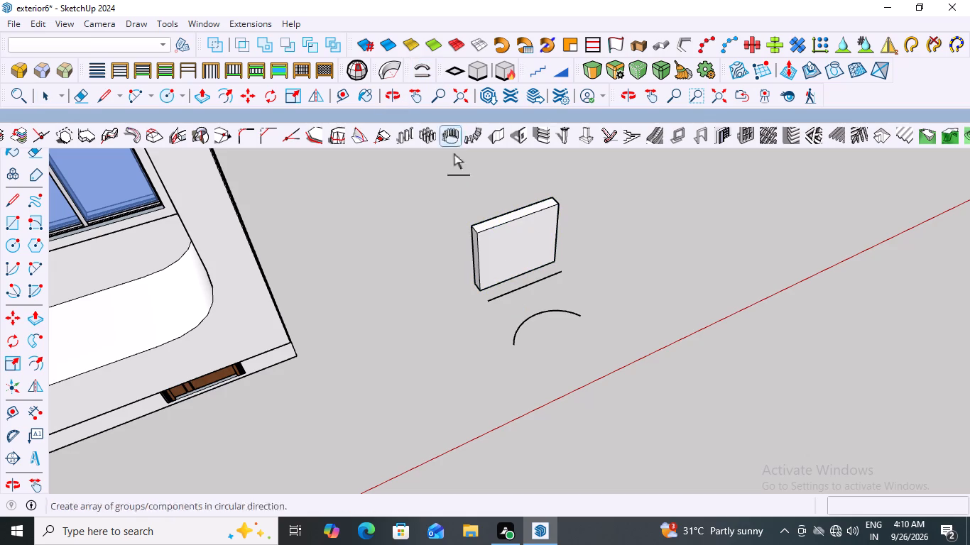
click(500, 296)
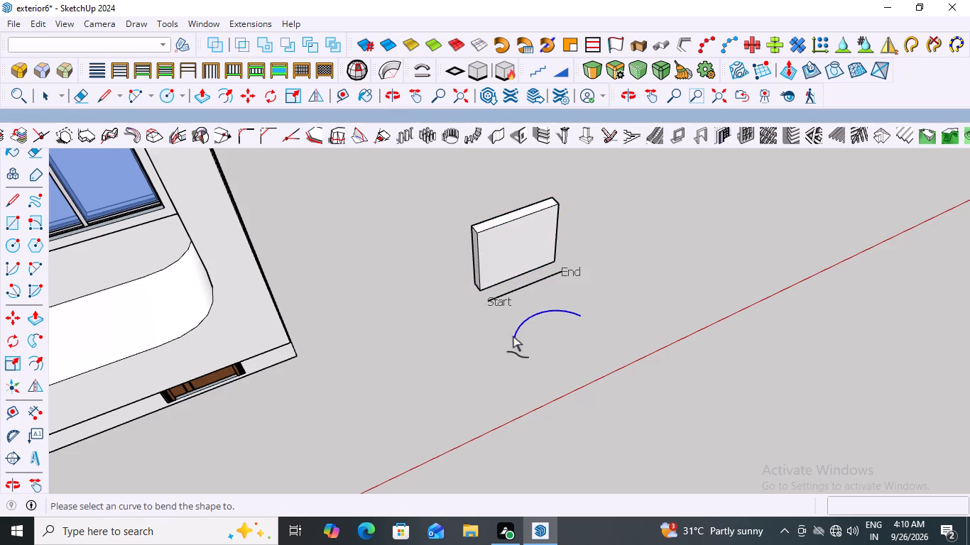
scroll(579, 316, up, 3)
click(580, 313)
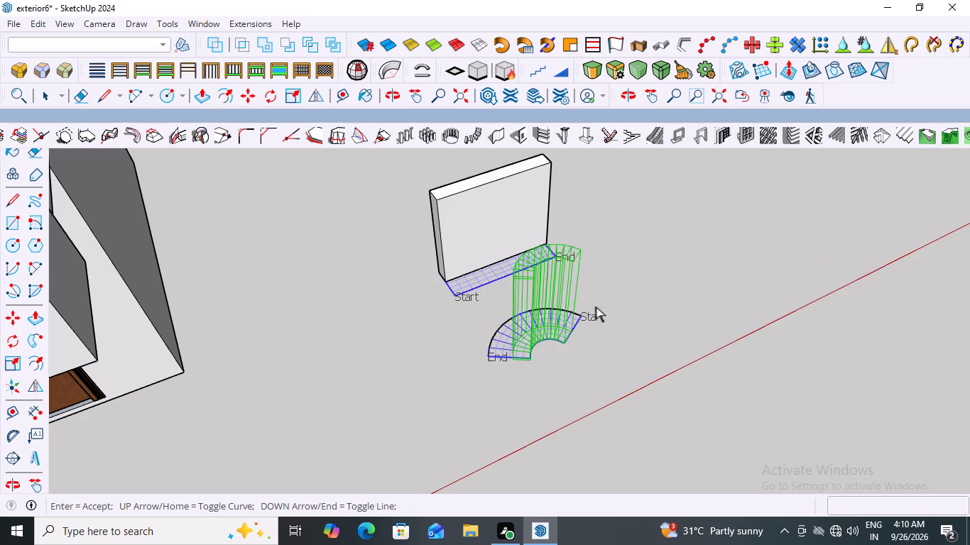
Examine the wall piece's bend preview along the arc, including the start and end marks of the line and curve, from several angles.
scroll(603, 308, up, 6)
double_click(625, 293)
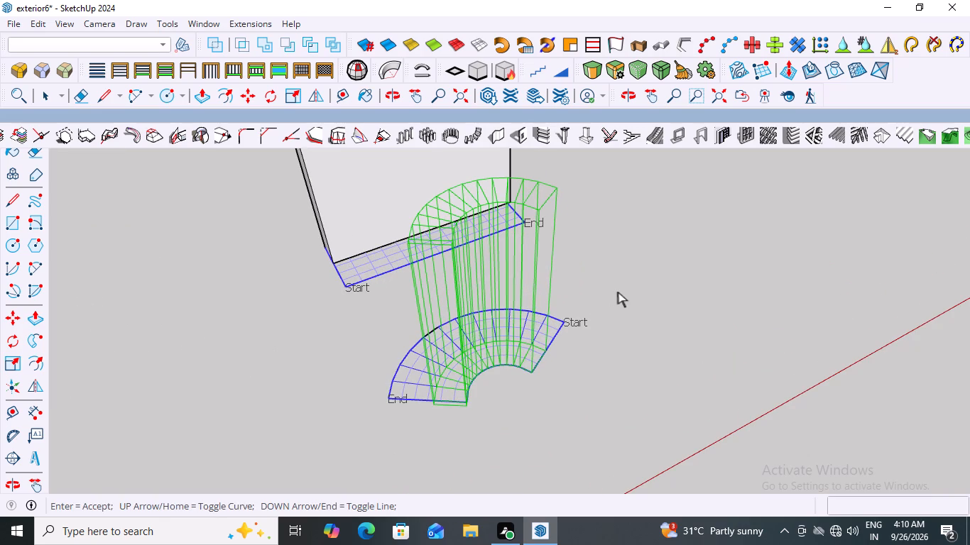
double_click(609, 243)
click(342, 204)
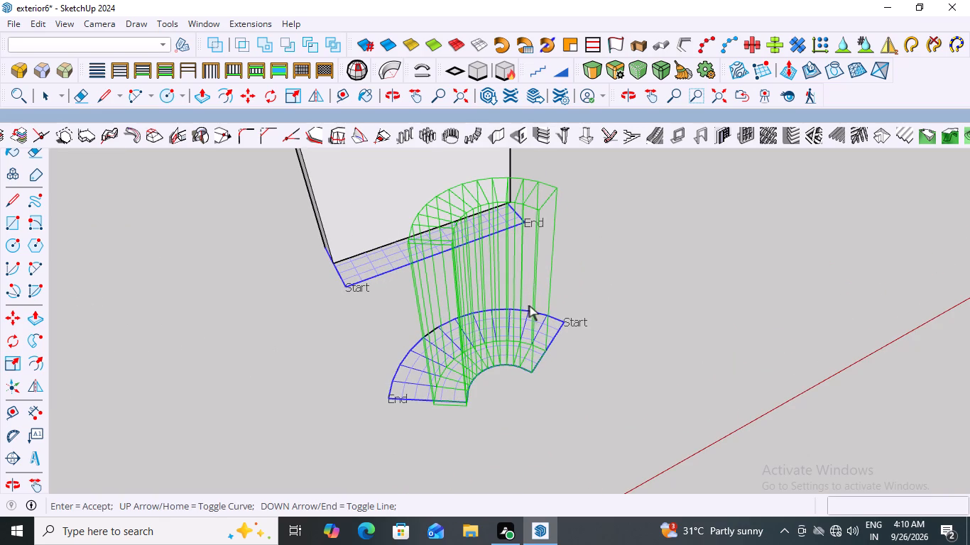
double_click(536, 307)
scroll(648, 291, down, 6)
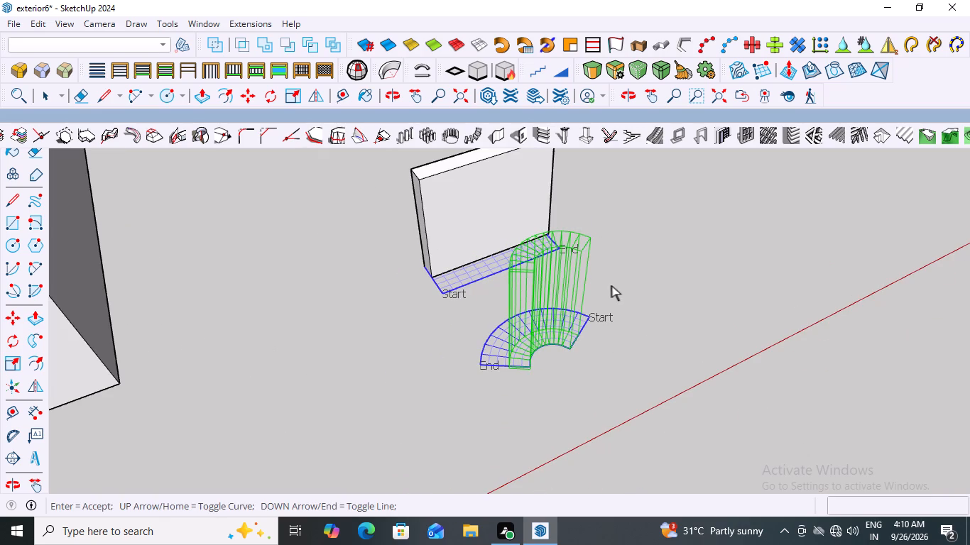
click(639, 277)
click(644, 273)
drag(703, 243, 711, 211)
scroll(455, 334, down, 7)
double_click(557, 309)
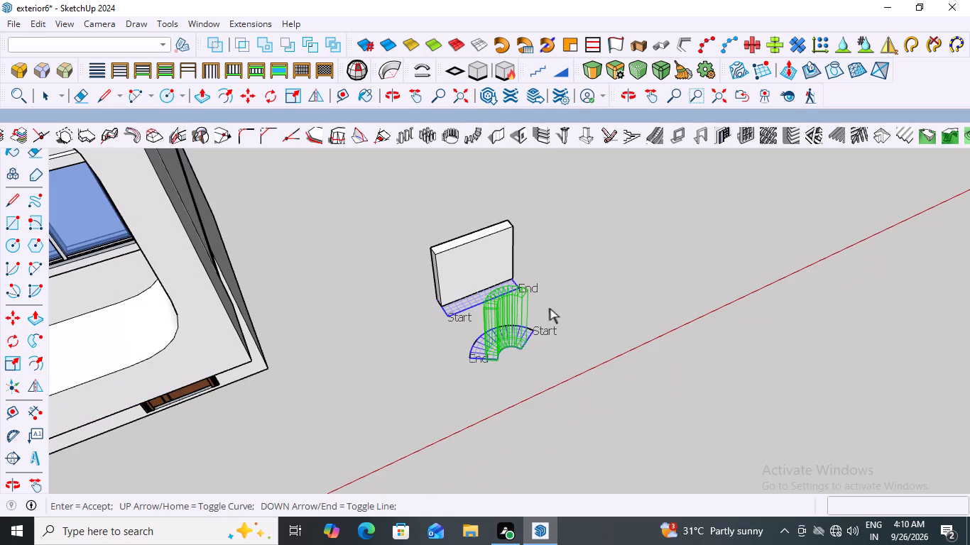
scroll(533, 331, up, 7)
double_click(626, 272)
click(624, 277)
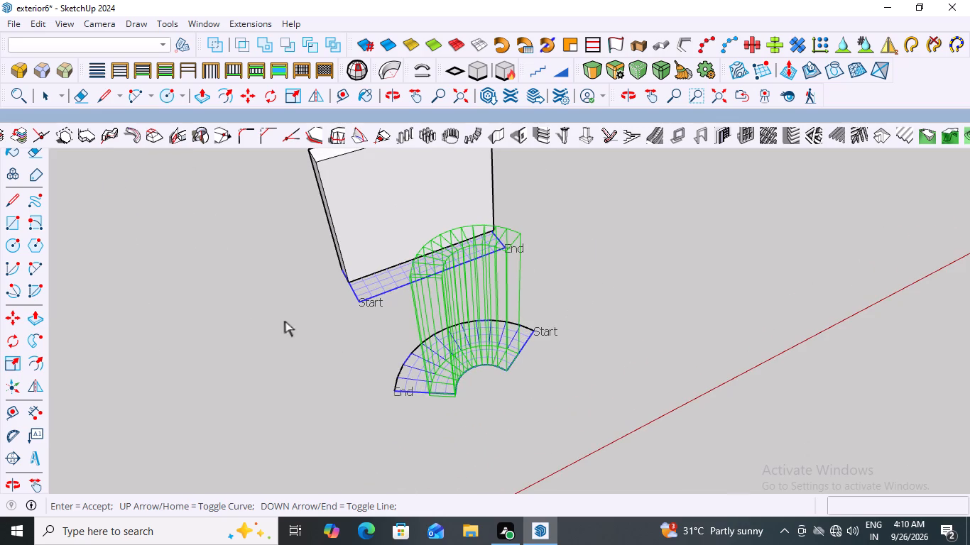
scroll(254, 332, down, 8)
scroll(475, 304, up, 6)
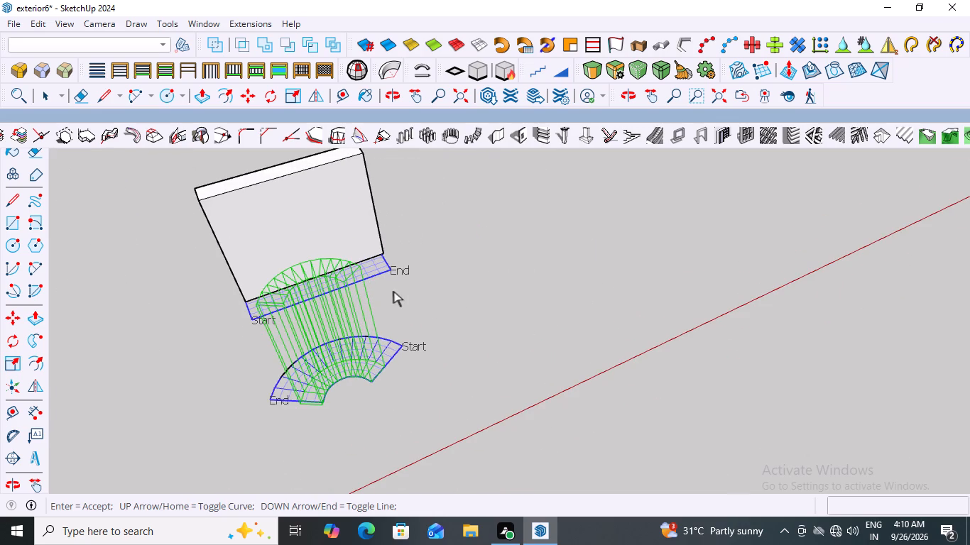
scroll(432, 288, down, 7)
scroll(385, 349, up, 4)
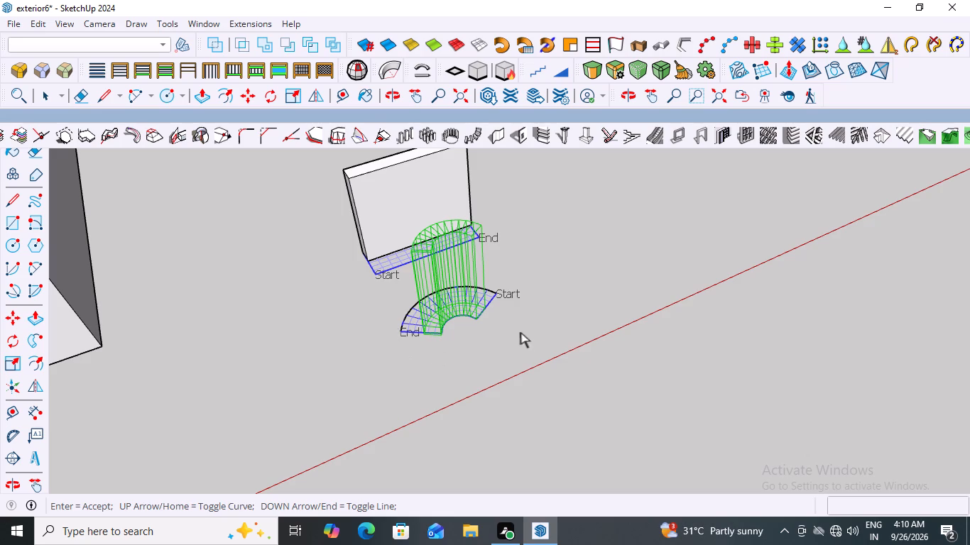
scroll(488, 290, up, 9)
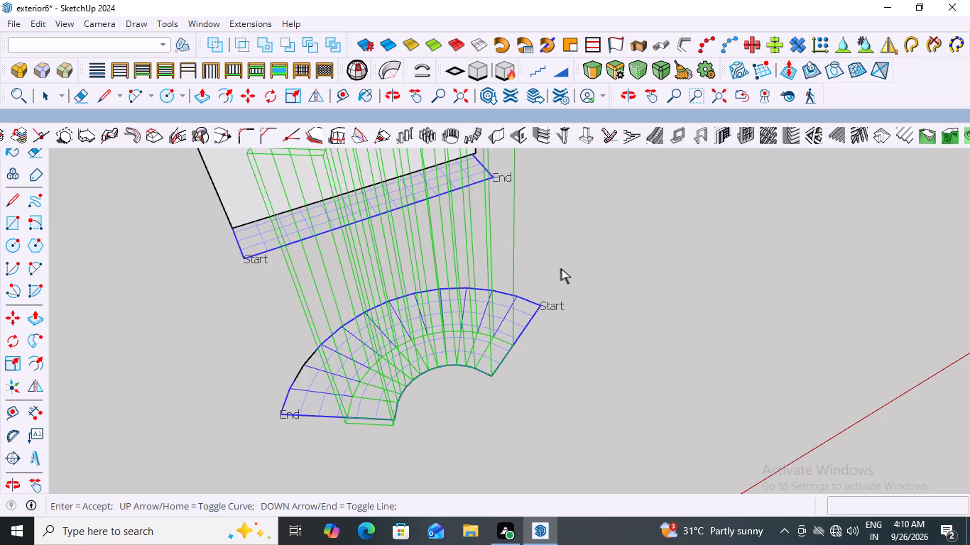
double_click(568, 270)
scroll(522, 290, down, 8)
scroll(400, 299, up, 7)
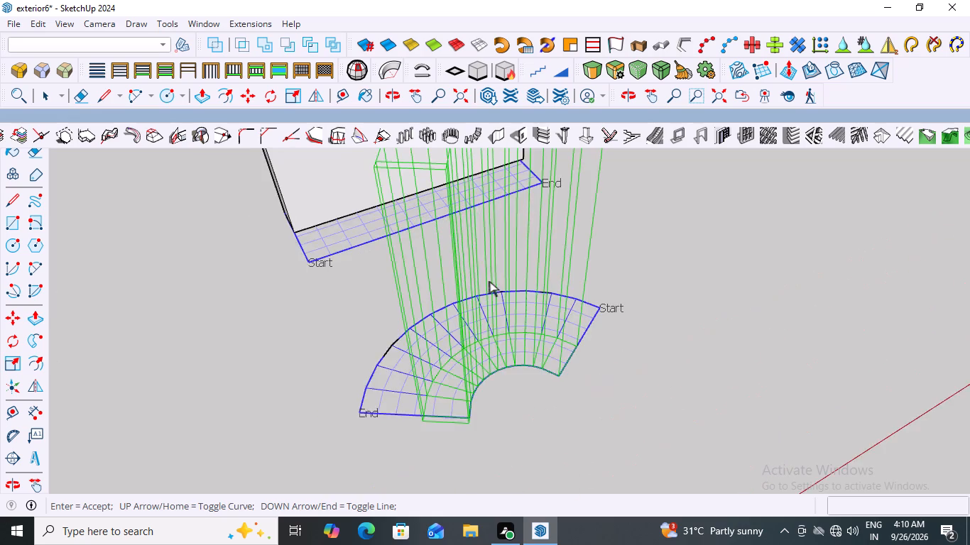
scroll(496, 282, up, 4)
scroll(433, 349, down, 11)
double_click(567, 304)
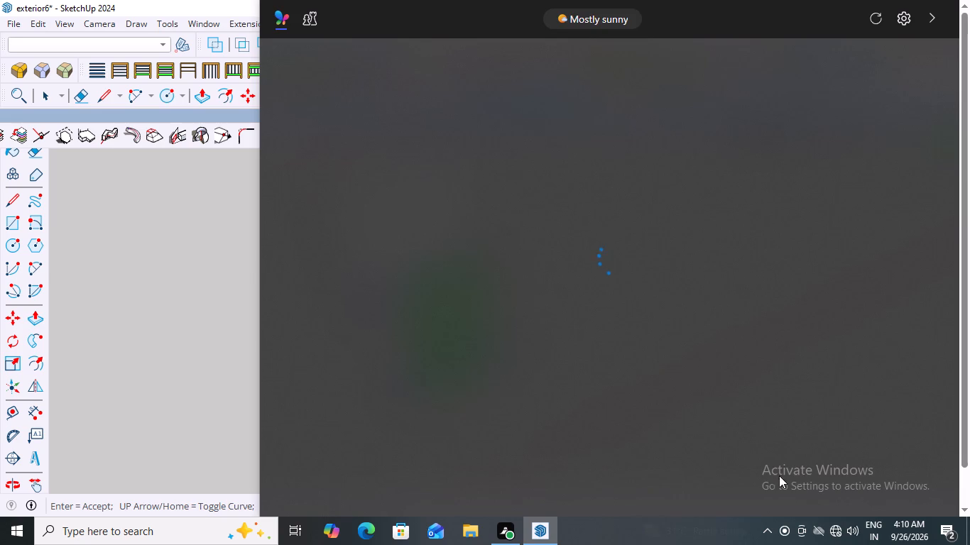
scroll(147, 354, down, 3)
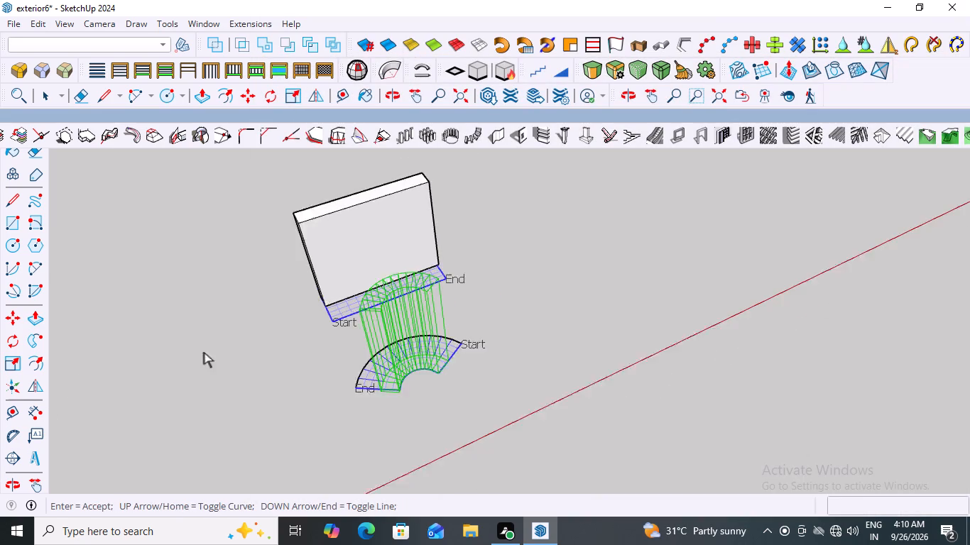
scroll(310, 375, down, 2)
scroll(356, 394, up, 8)
triple_click(527, 263)
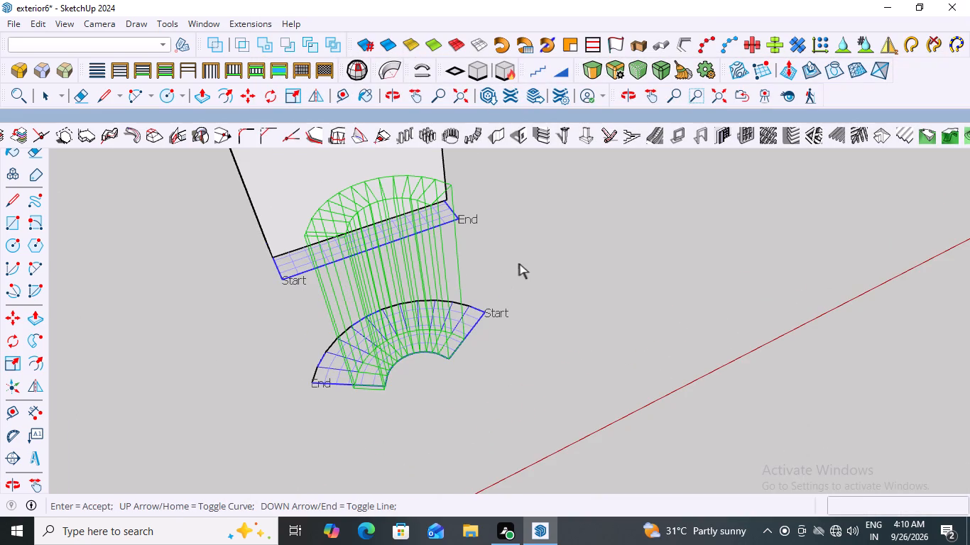
scroll(526, 265, down, 6)
middle_drag(423, 340, 525, 359)
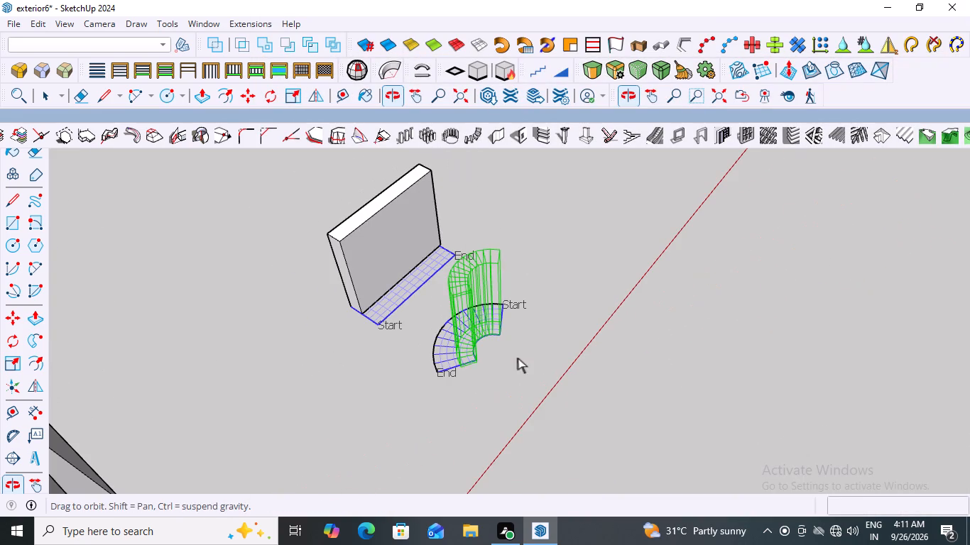
double_click(429, 369)
click(397, 263)
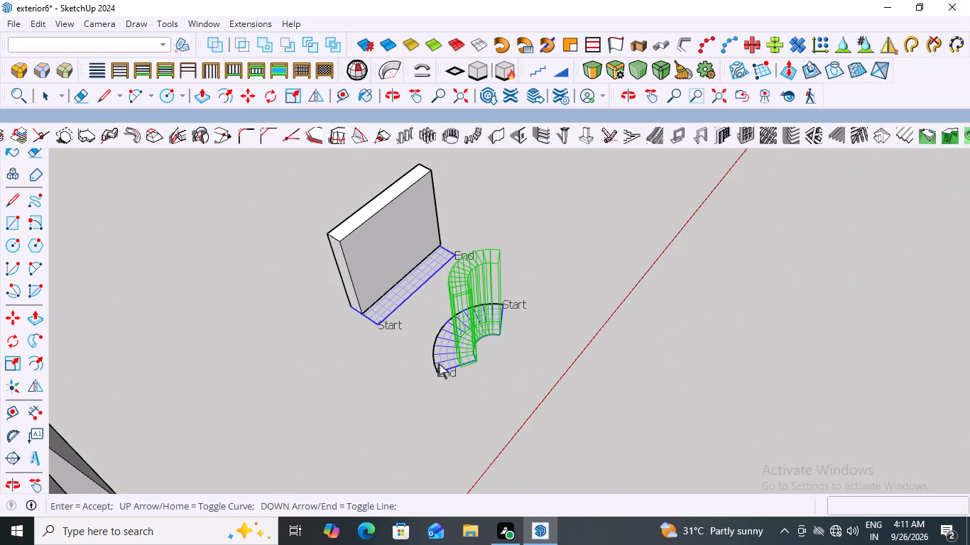
double_click(461, 375)
double_click(517, 305)
scroll(517, 294, up, 4)
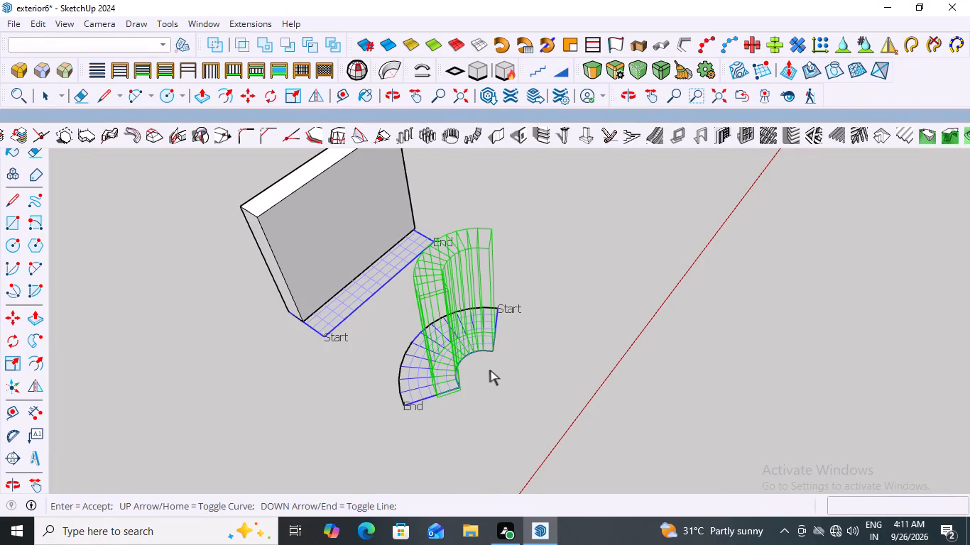
scroll(477, 375, up, 3)
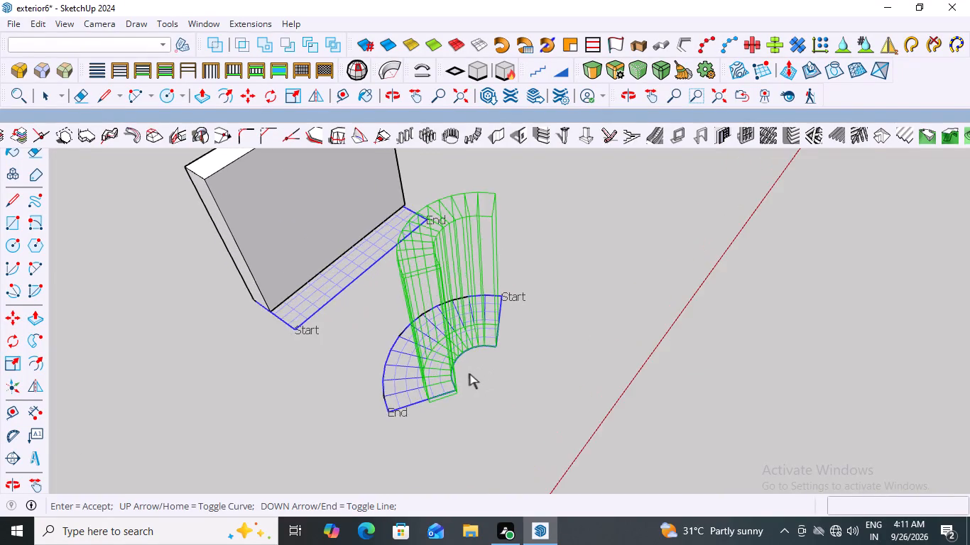
scroll(476, 375, up, 4)
click(557, 348)
click(547, 356)
scroll(564, 280, down, 8)
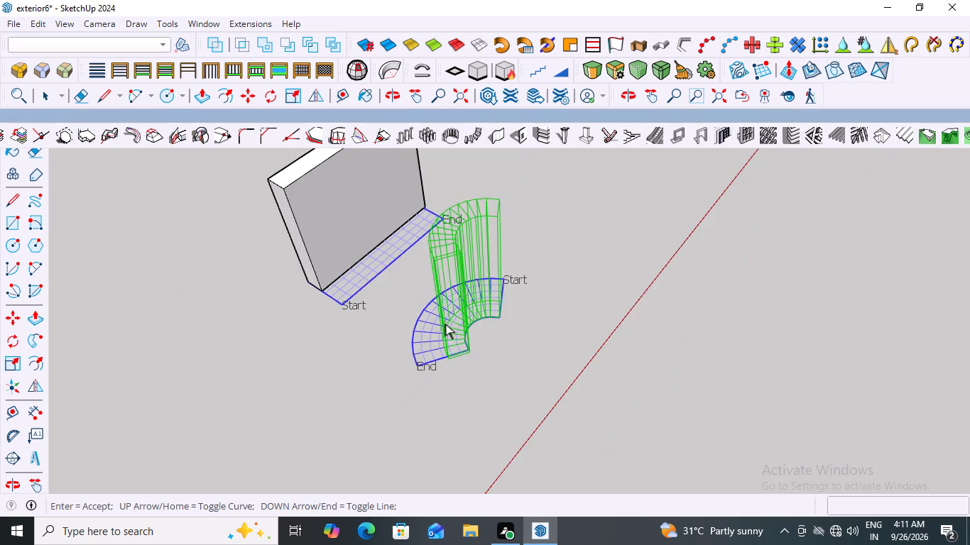
click(622, 246)
click(609, 248)
scroll(428, 307, down, 7)
scroll(484, 280, up, 3)
middle_click(484, 280)
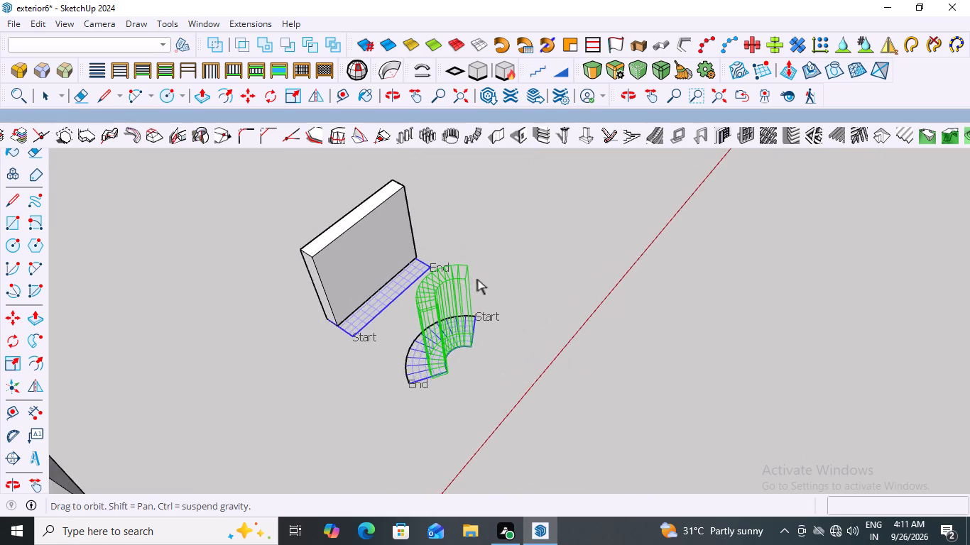
scroll(484, 280, up, 3)
double_click(515, 233)
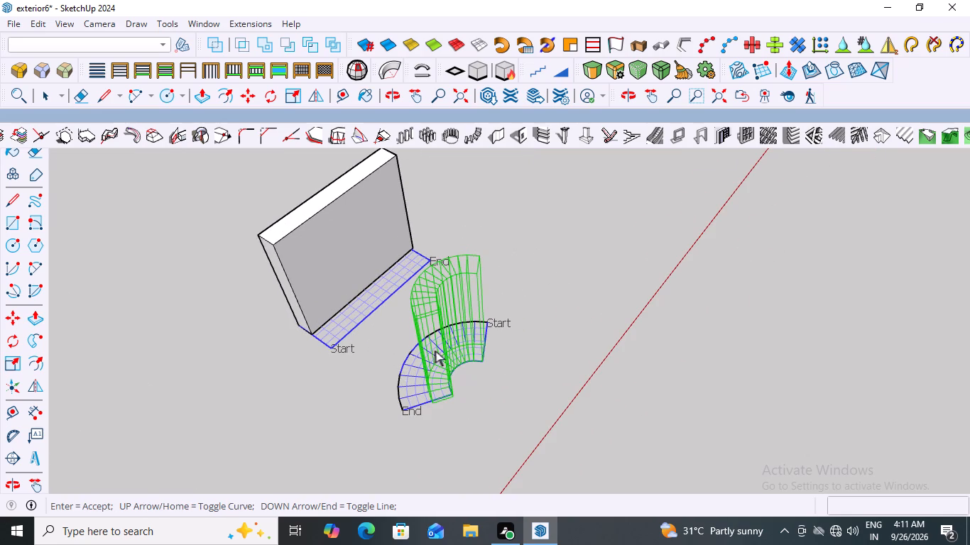
scroll(442, 346, up, 7)
scroll(447, 338, down, 9)
scroll(479, 283, up, 3)
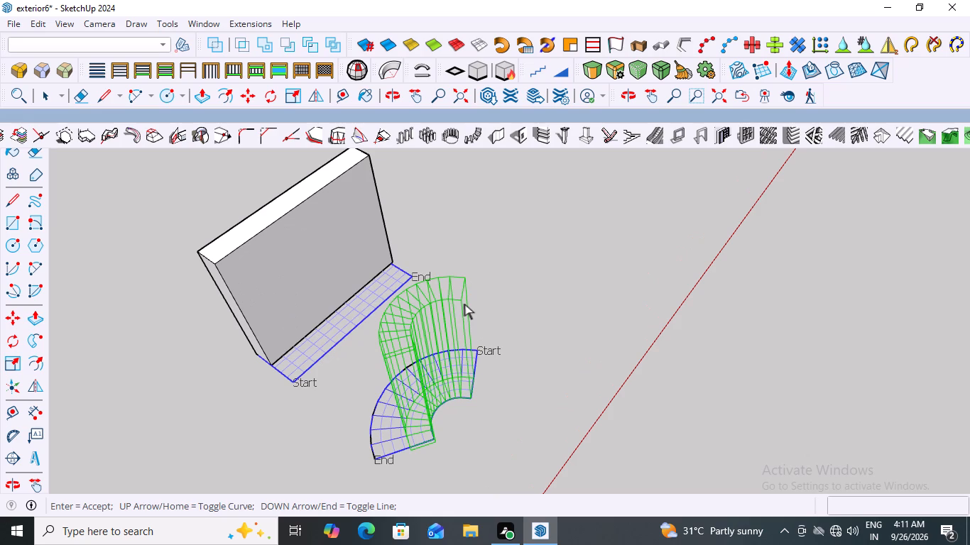
triple_click(501, 282)
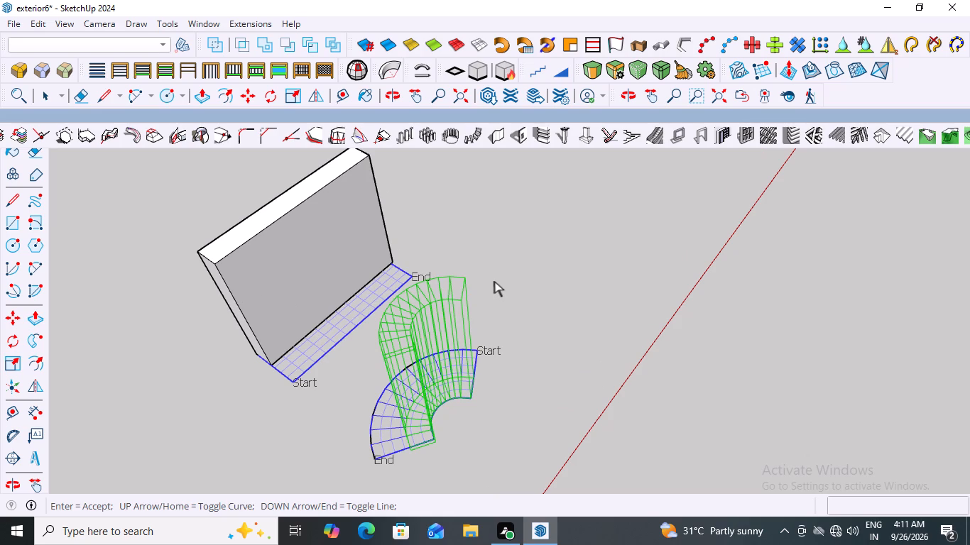
triple_click(501, 282)
click(501, 276)
scroll(501, 276, up, 1)
click(501, 276)
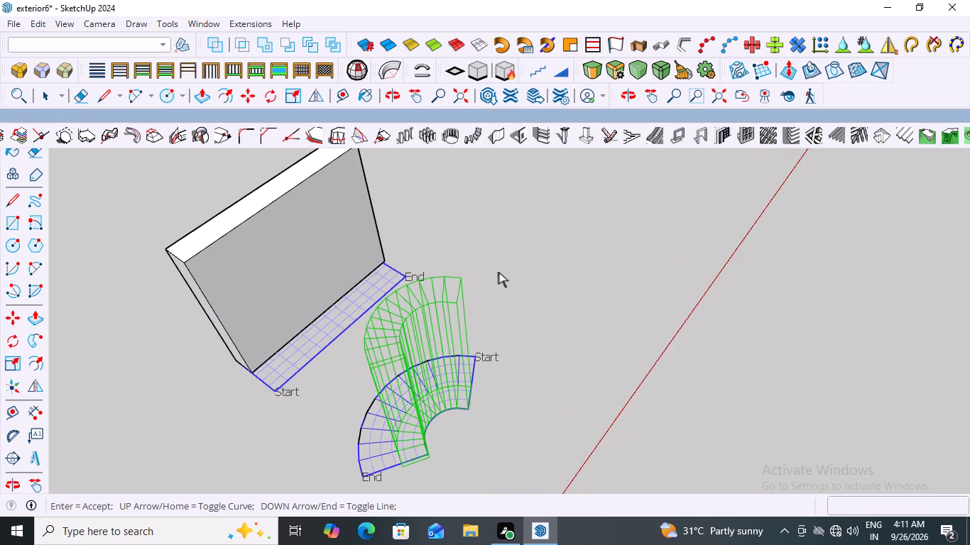
scroll(506, 272, down, 5)
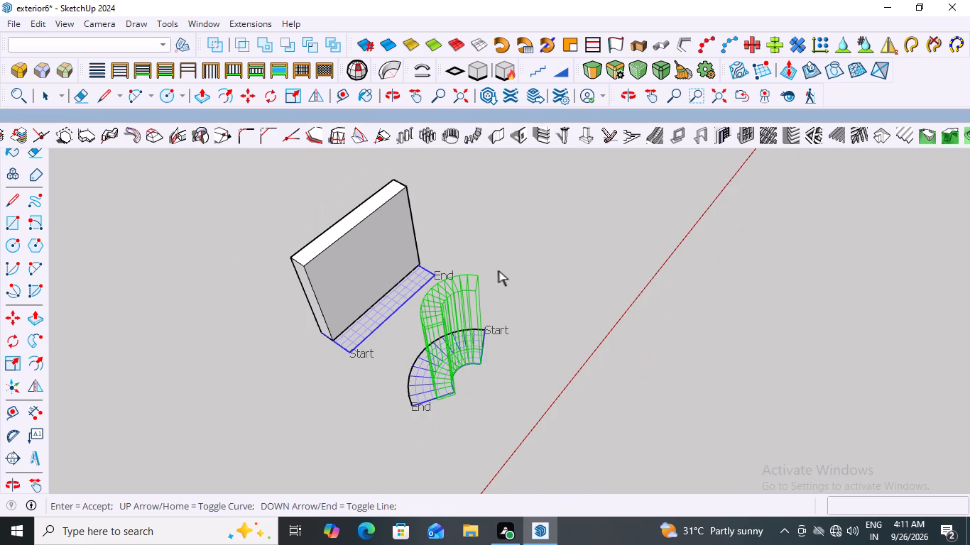
double_click(494, 280)
scroll(513, 275, down, 6)
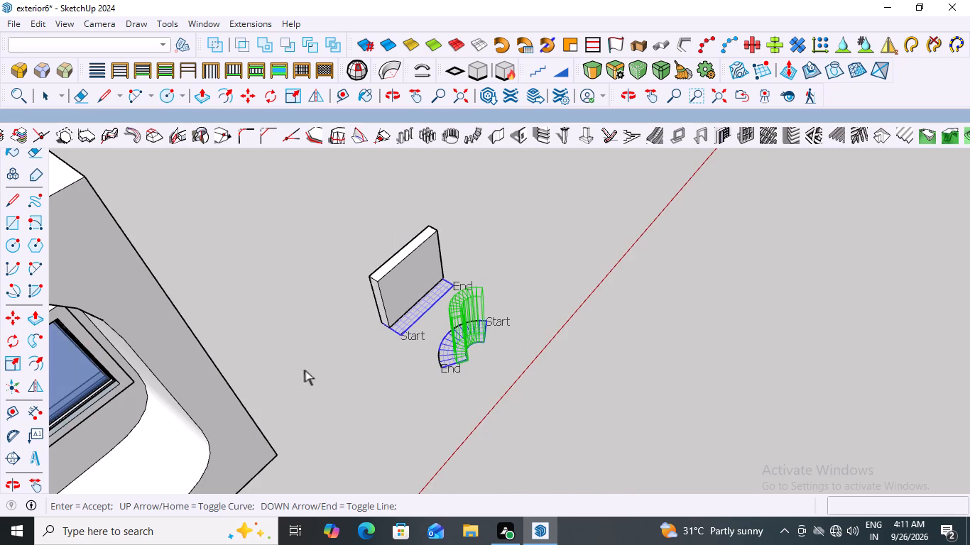
scroll(449, 269, down, 2)
middle_drag(524, 272, 360, 292)
scroll(524, 272, down, 1)
scroll(518, 282, up, 4)
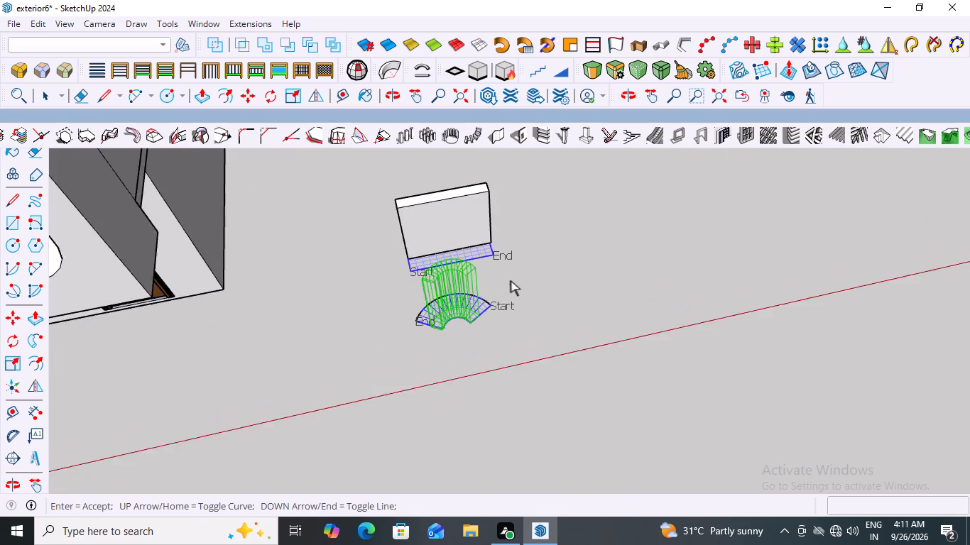
scroll(518, 282, up, 6)
double_click(507, 340)
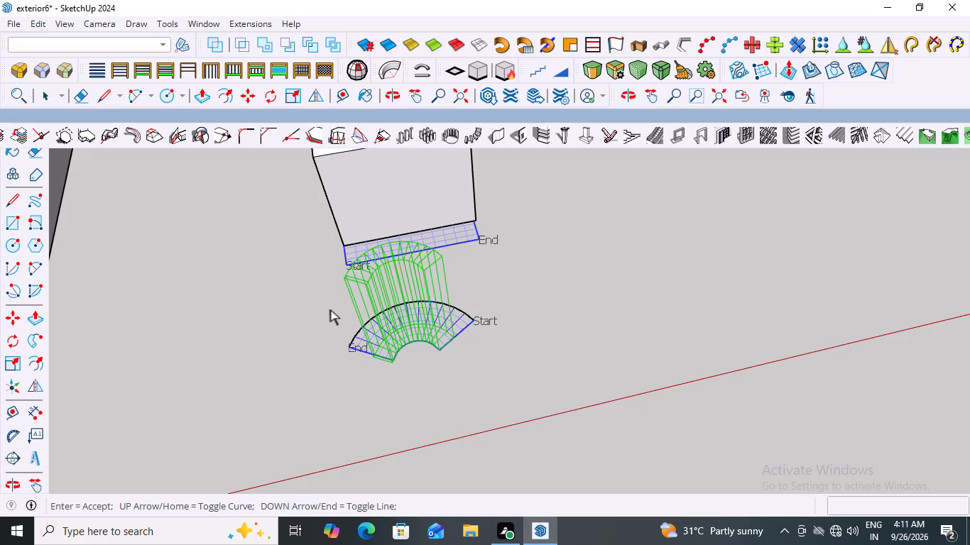
scroll(379, 343, down, 4)
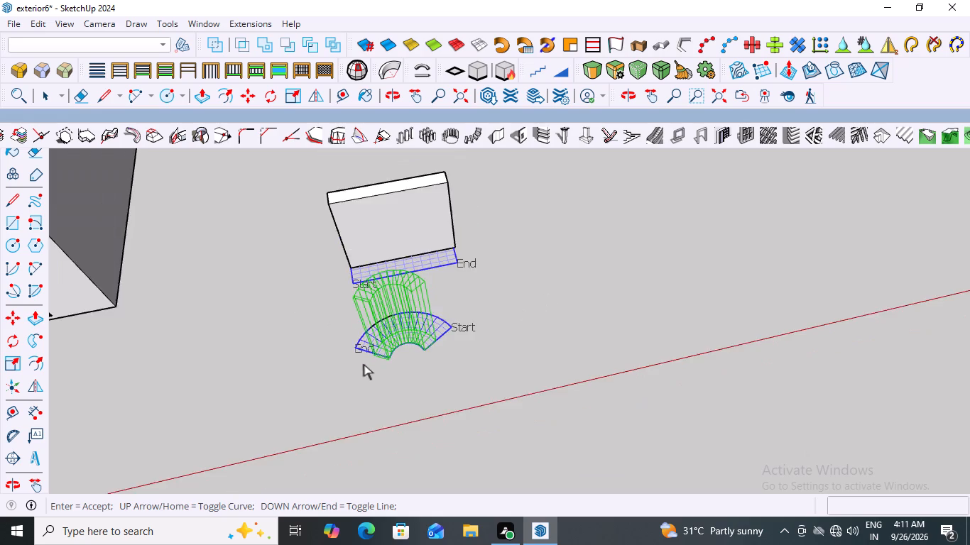
scroll(371, 365, down, 4)
triple_click(454, 319)
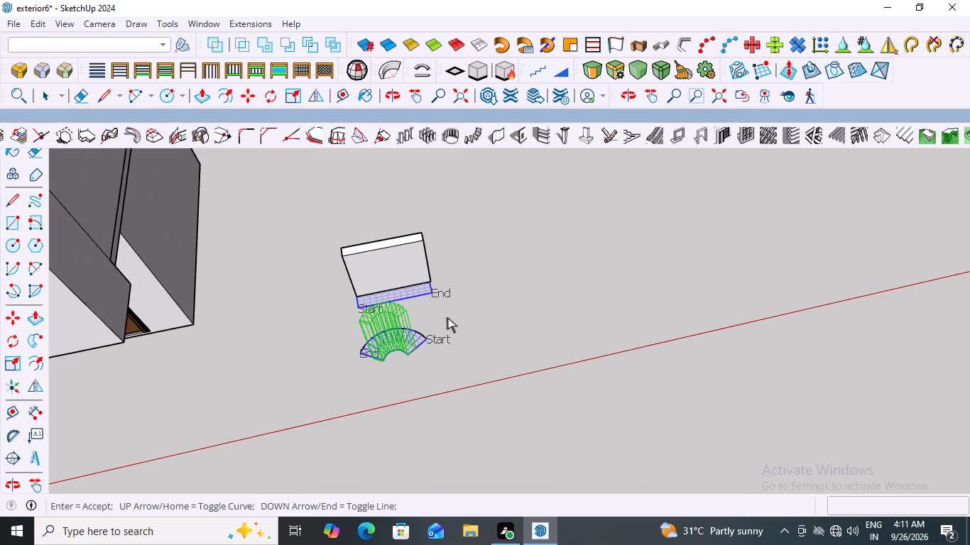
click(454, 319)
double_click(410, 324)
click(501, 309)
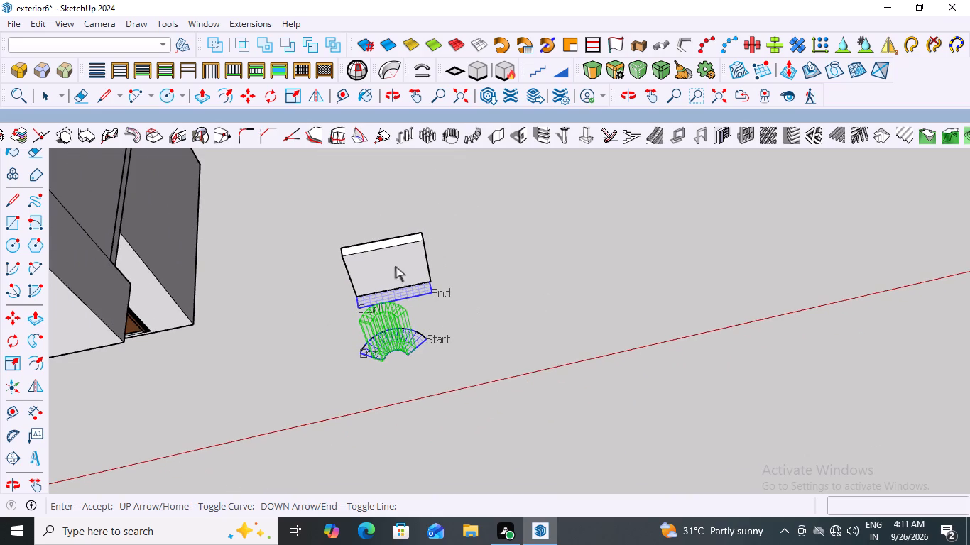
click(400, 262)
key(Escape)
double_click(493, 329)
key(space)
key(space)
Bend the wall piece with the line parallel to the red axis as straight reference and the drawn arc as target curve.
scroll(413, 328, down, 4)
scroll(317, 366, up, 2)
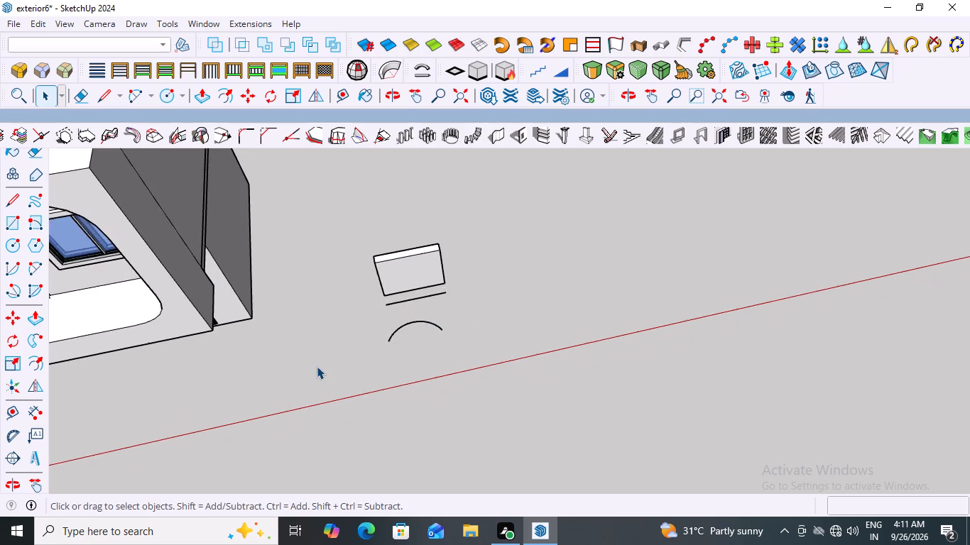
scroll(317, 366, up, 3)
scroll(436, 277, up, 3)
click(422, 70)
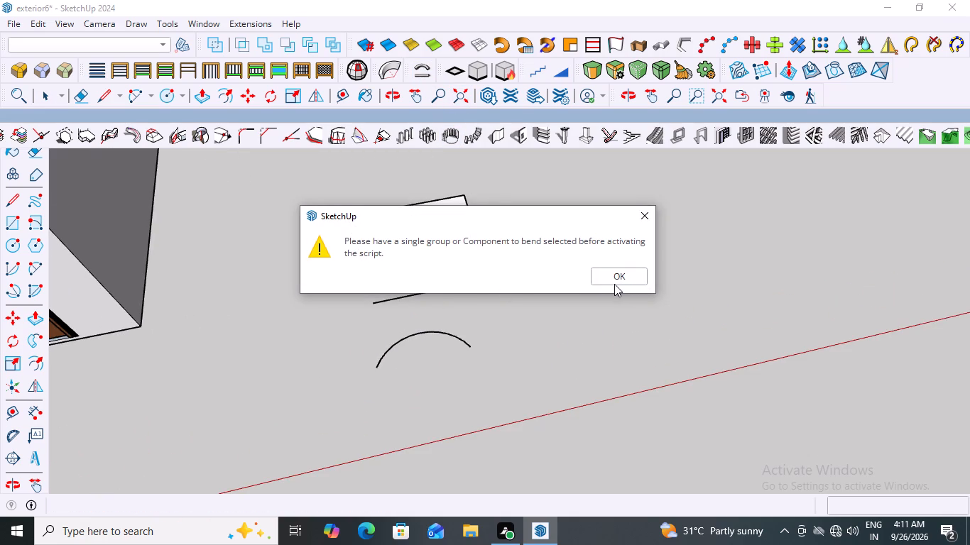
click(612, 275)
click(422, 249)
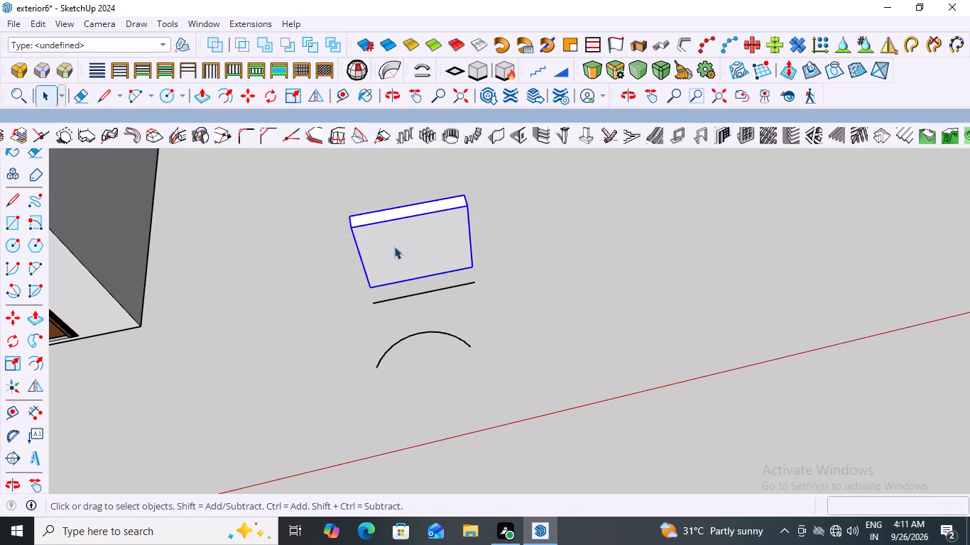
click(426, 78)
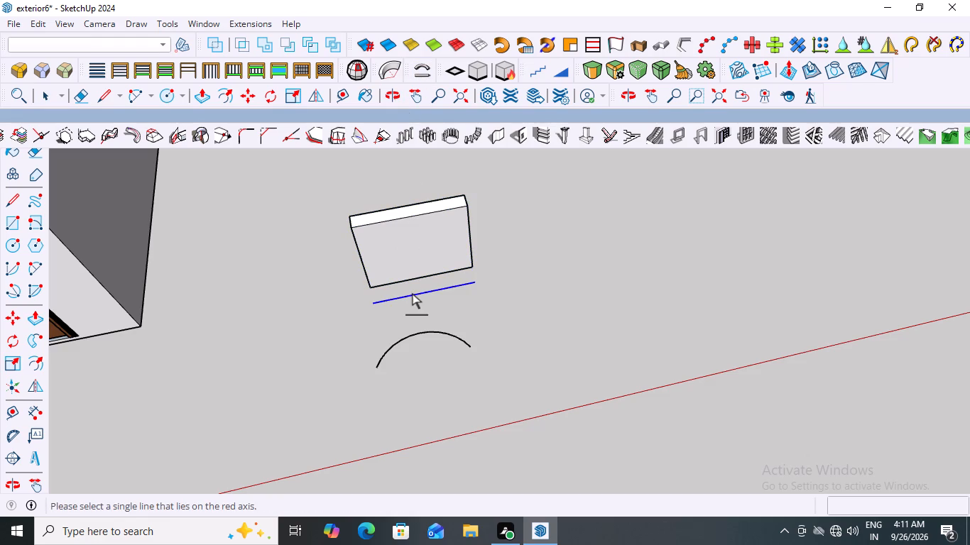
click(420, 295)
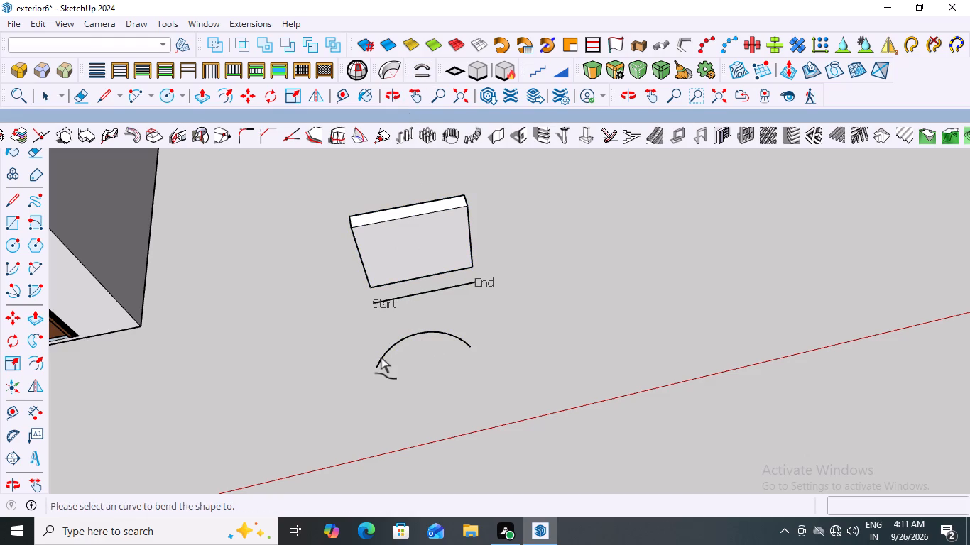
click(383, 366)
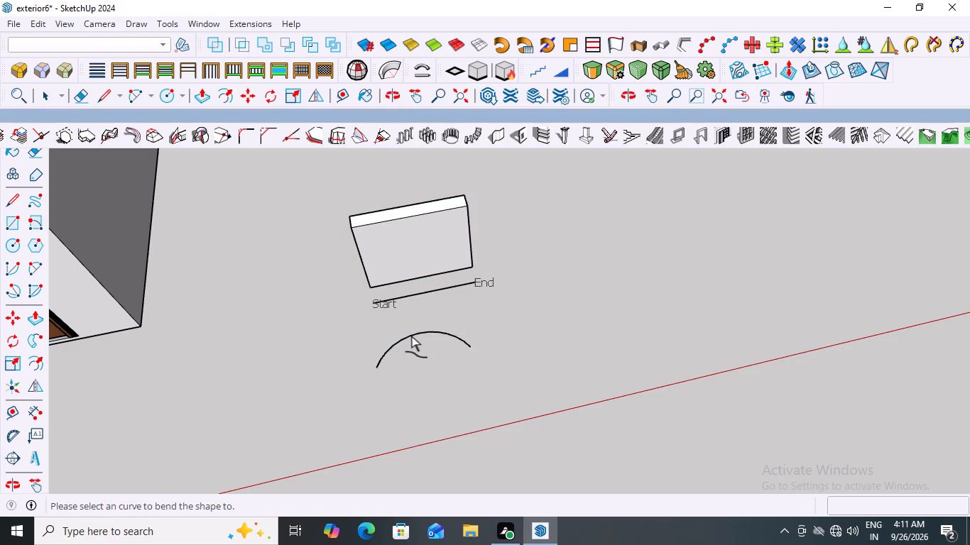
click(419, 333)
triple_click(419, 333)
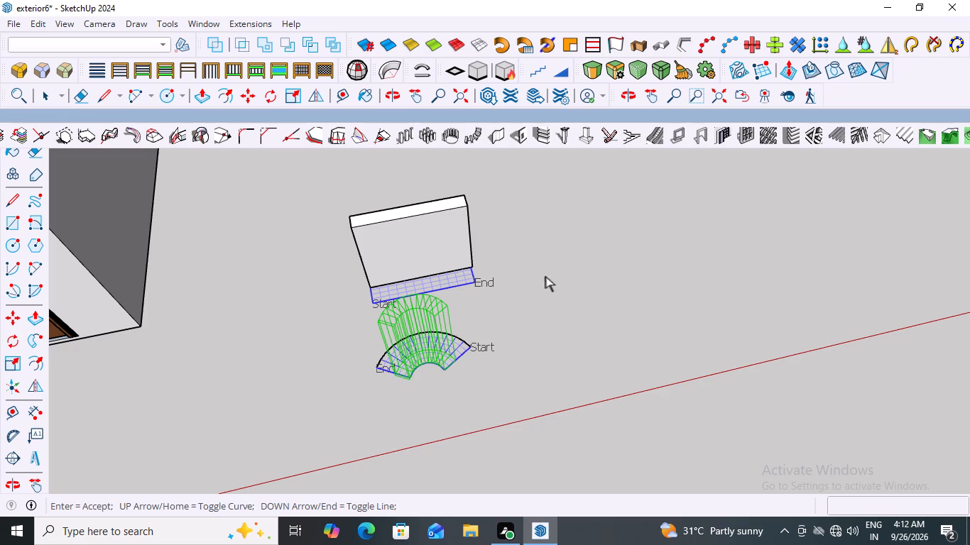
triple_click(540, 292)
click(540, 292)
right_click(435, 356)
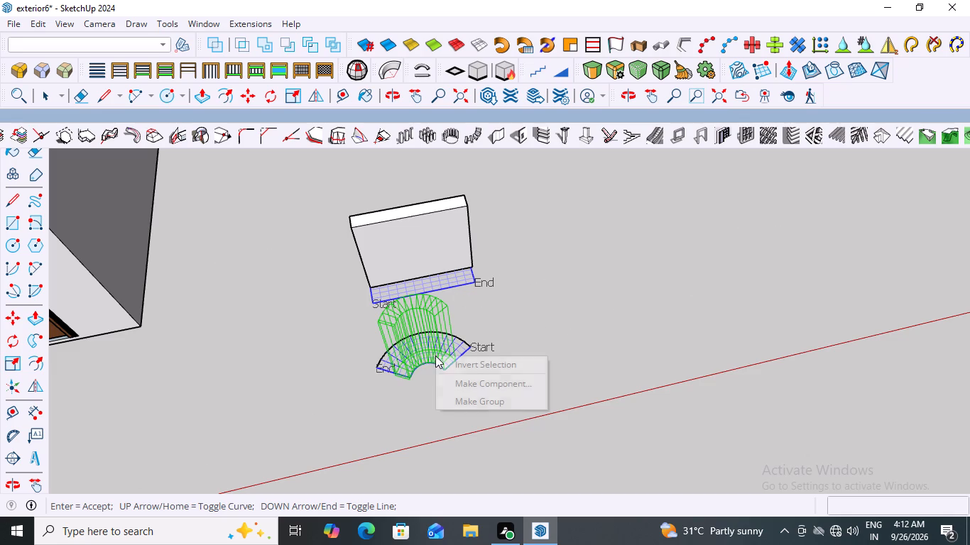
click(484, 335)
triple_click(441, 348)
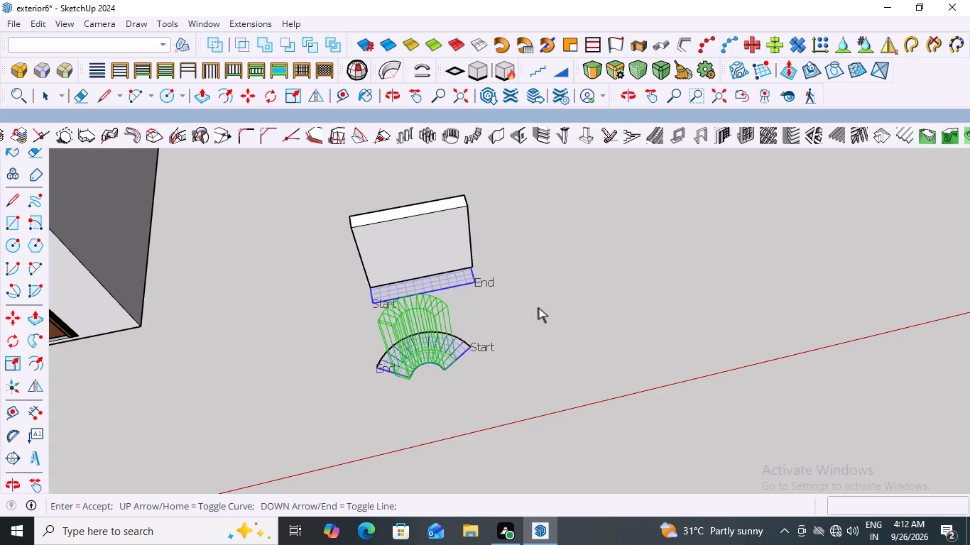
key(Return)
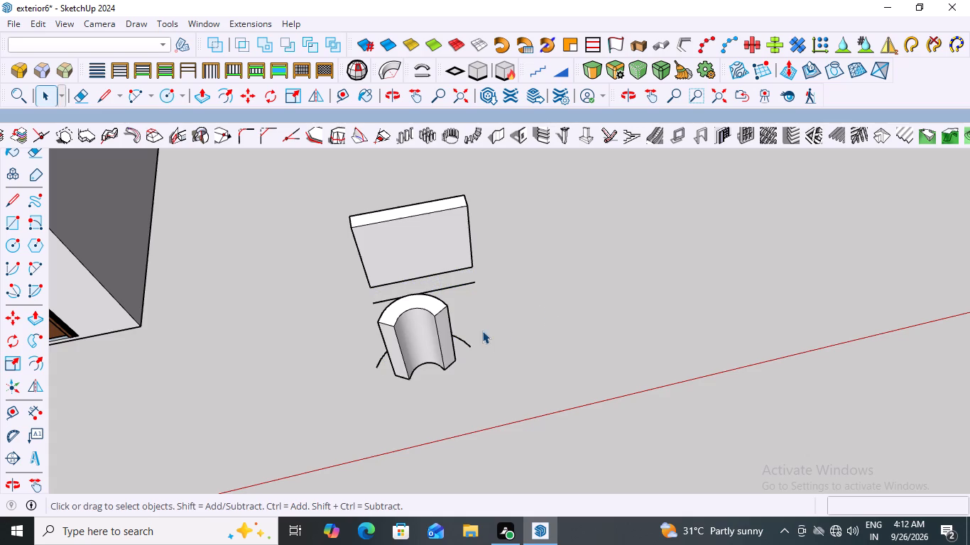
Examine the bent wall piece beside the original flat piece and the arc from several angles.
scroll(483, 329, down, 3)
middle_drag(435, 359, 593, 316)
scroll(493, 380, up, 6)
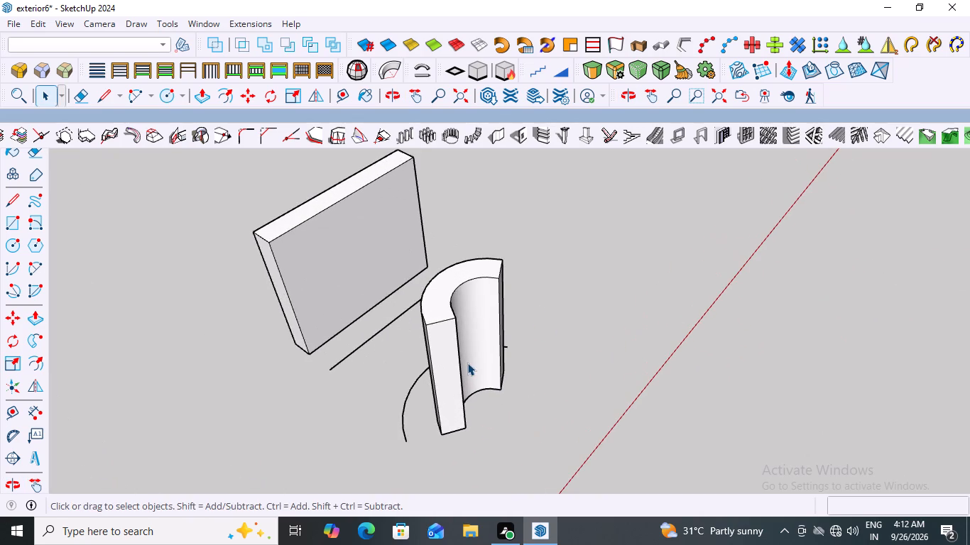
scroll(454, 324, down, 9)
middle_drag(467, 360, 347, 368)
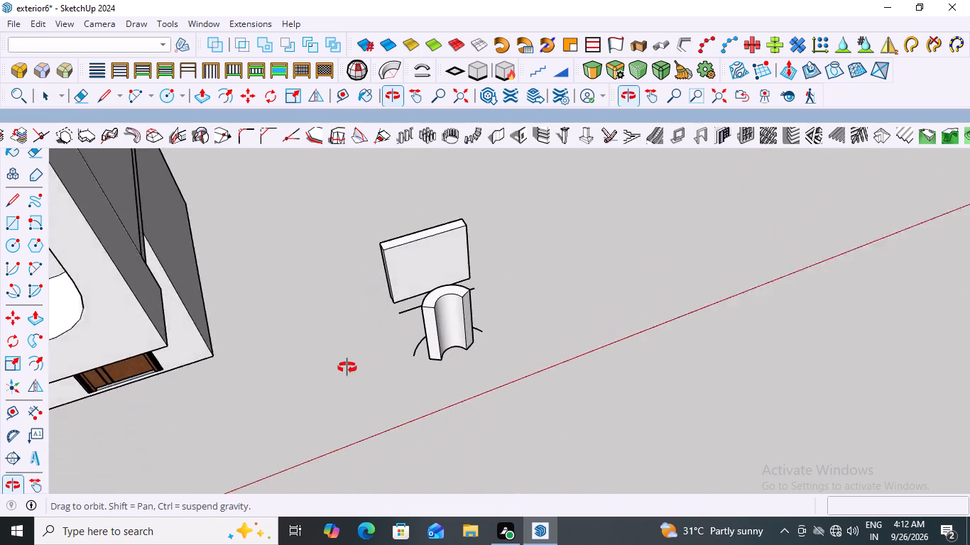
middle_drag(347, 368, 349, 385)
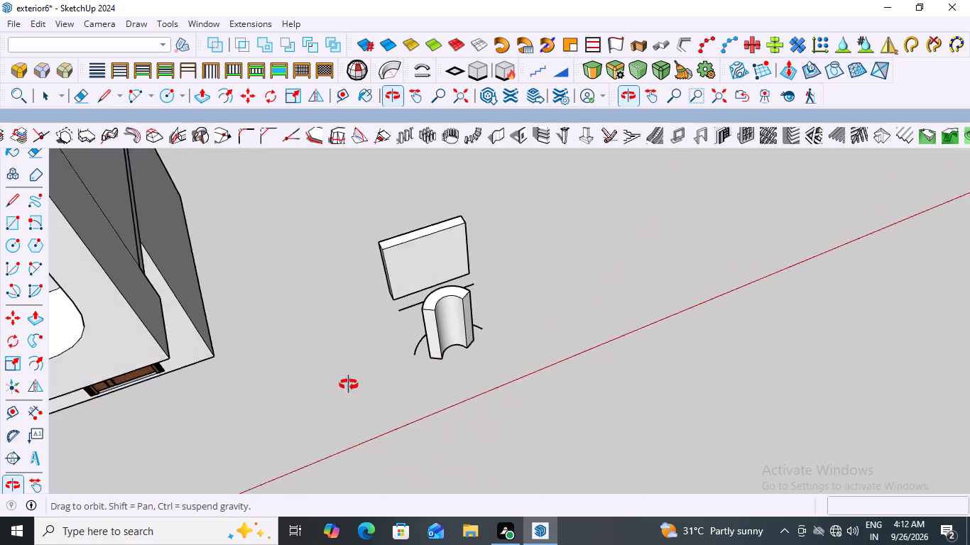
middle_drag(349, 385, 346, 385)
Rotate the bent wall piece about 92.5 degrees counterclockwise around the vertical axis at its lower front corner.
scroll(453, 343, up, 8)
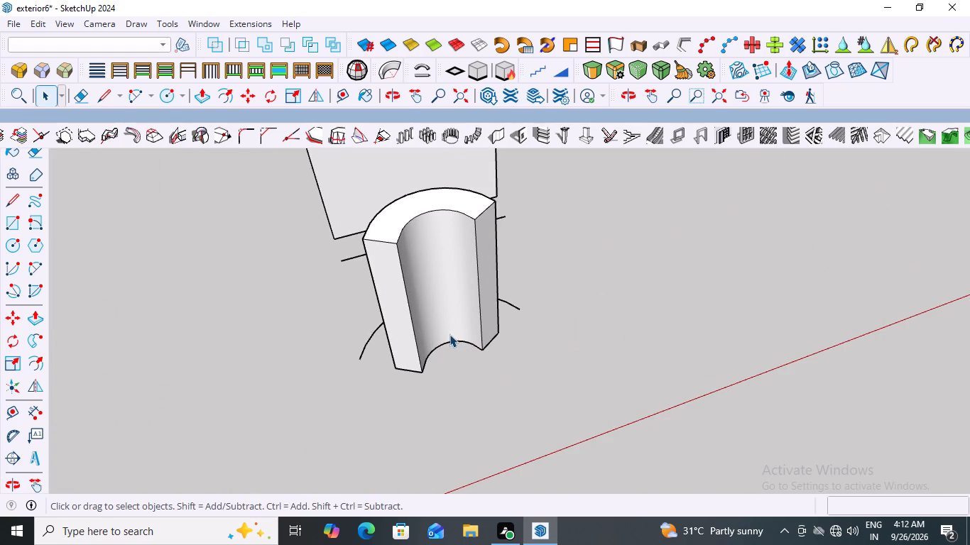
click(397, 279)
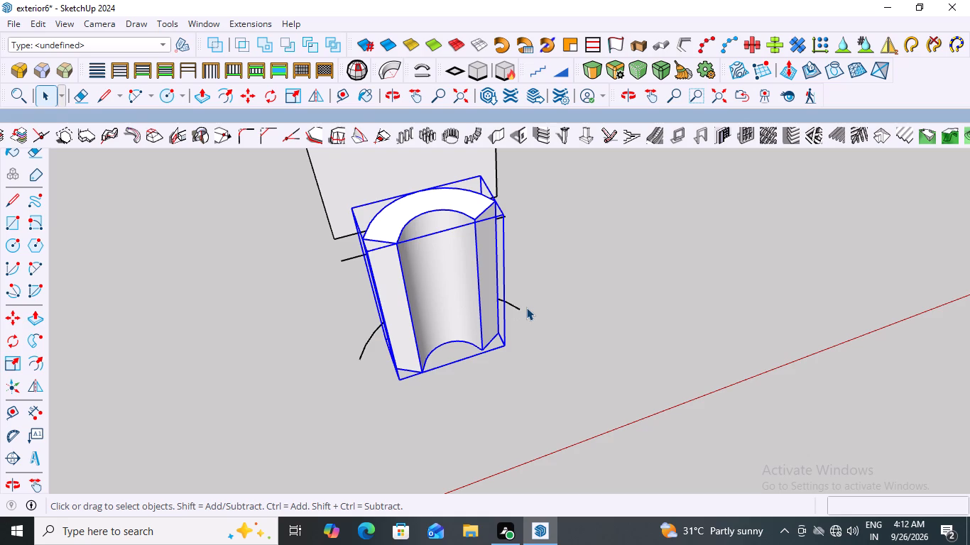
key(q)
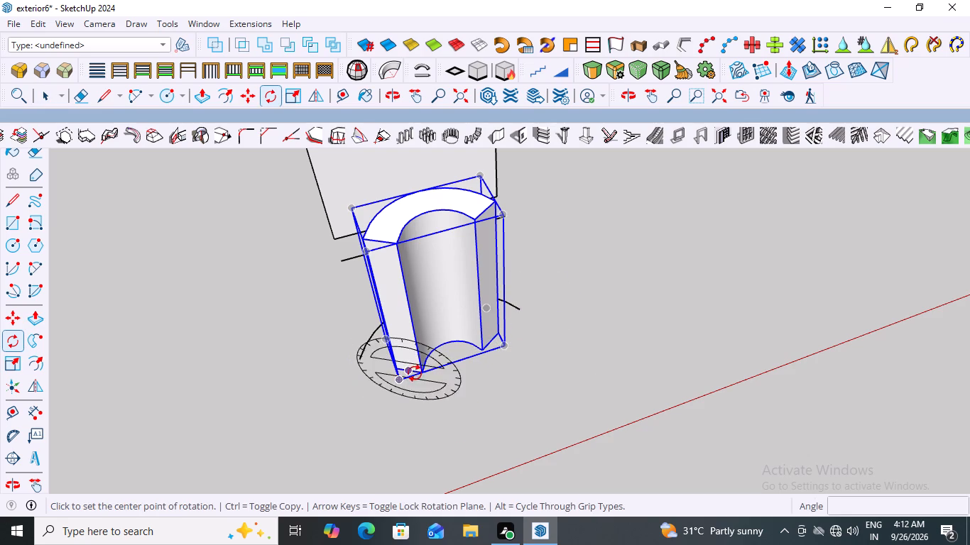
click(391, 383)
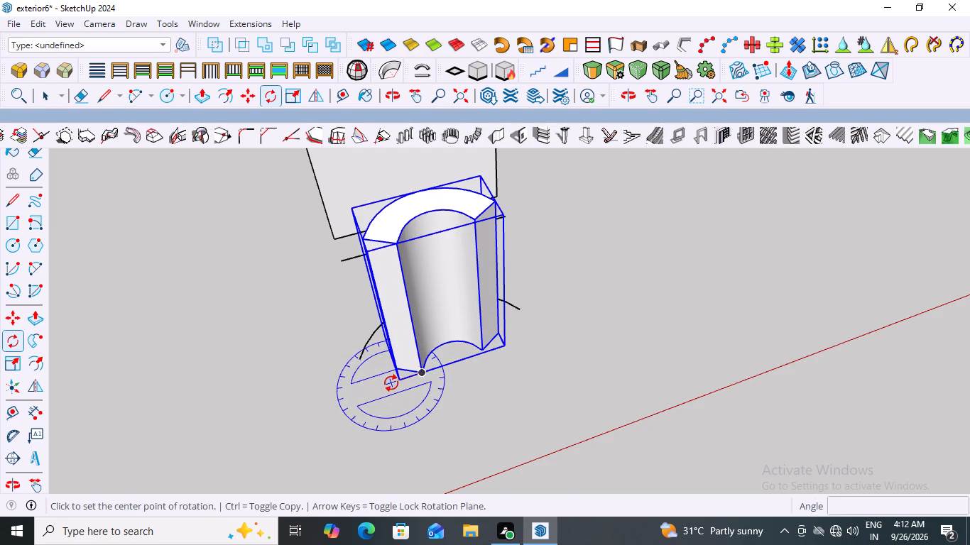
click(506, 348)
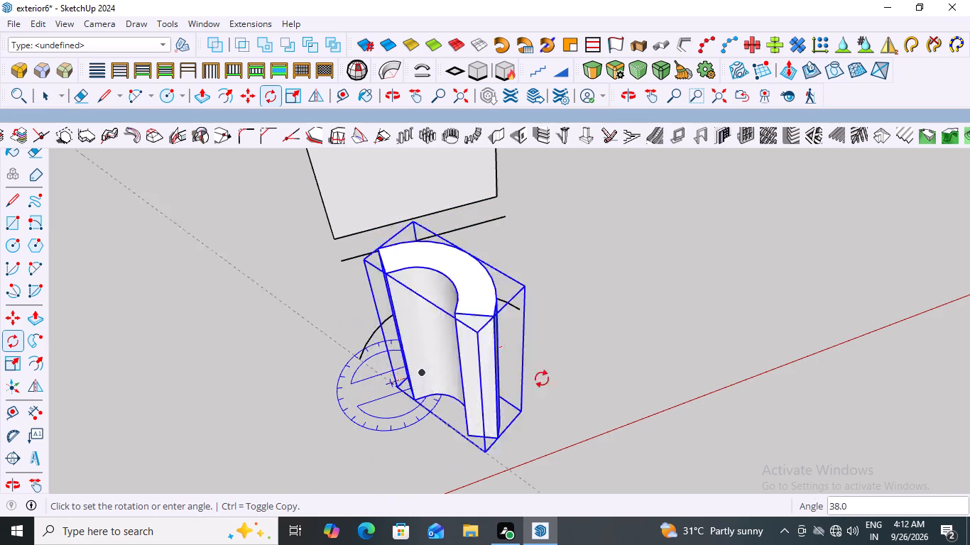
scroll(321, 196, down, 8)
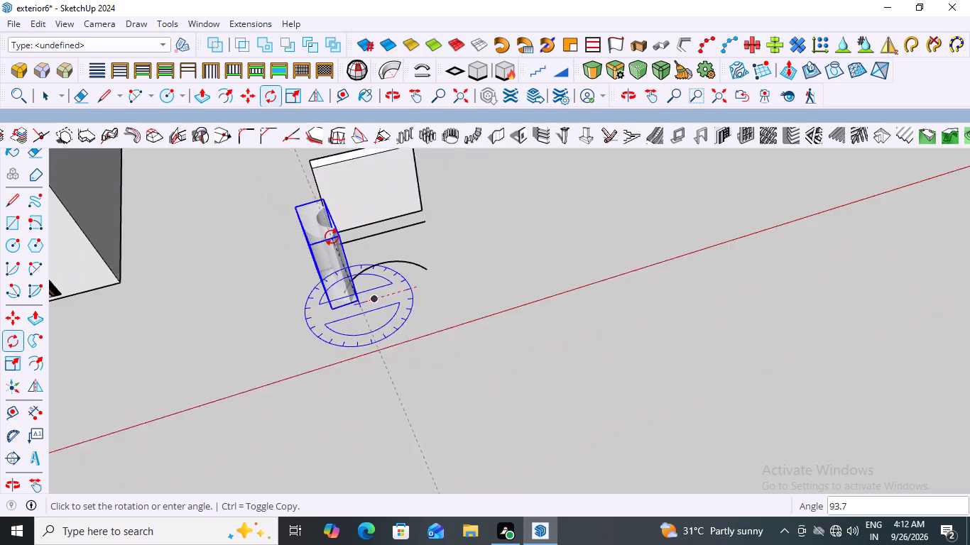
scroll(332, 237, down, 4)
click(310, 181)
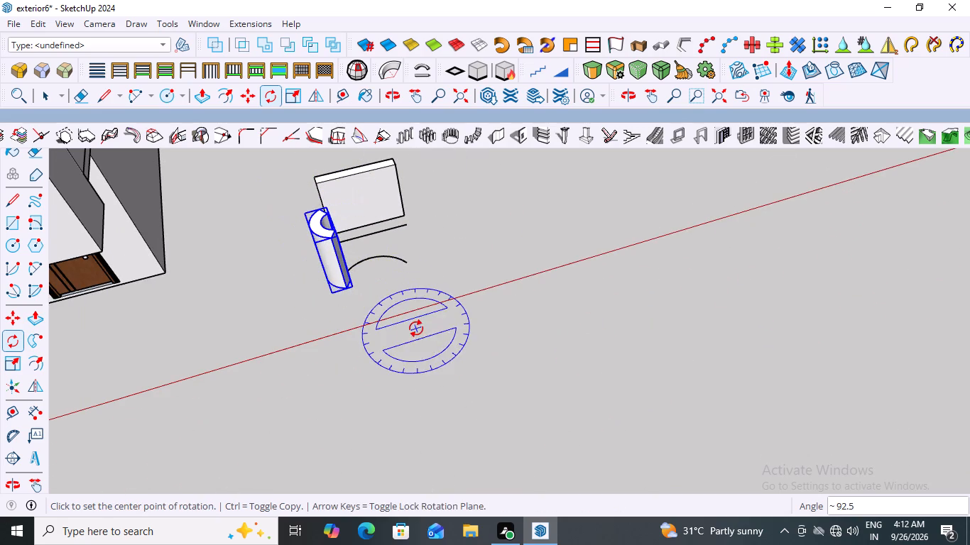
key(space)
key(Escape)
click(405, 279)
Move the bent wall piece by its lower corner about 31' 11 11/16" onto the open front corner of the house's balcony slab.
scroll(355, 274, up, 2)
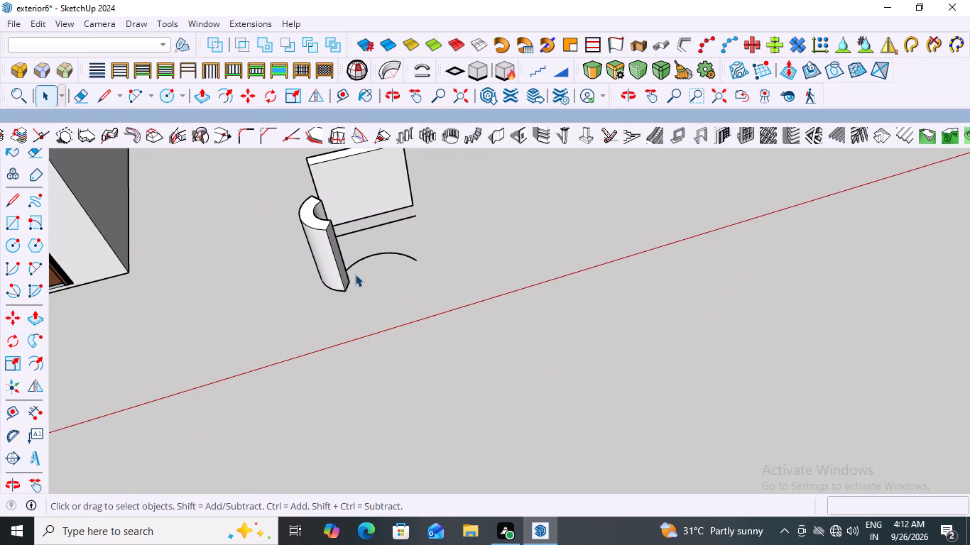
click(327, 269)
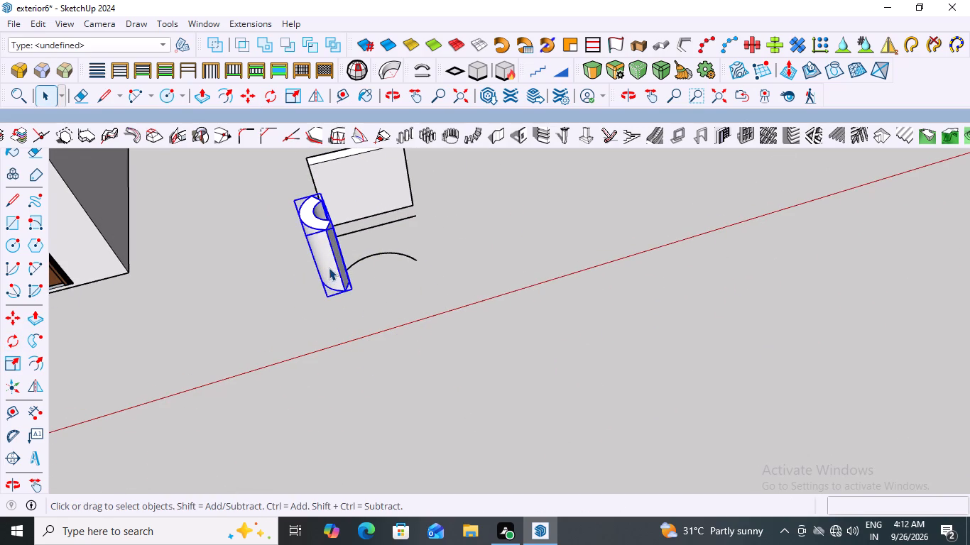
key(m)
scroll(361, 288, up, 7)
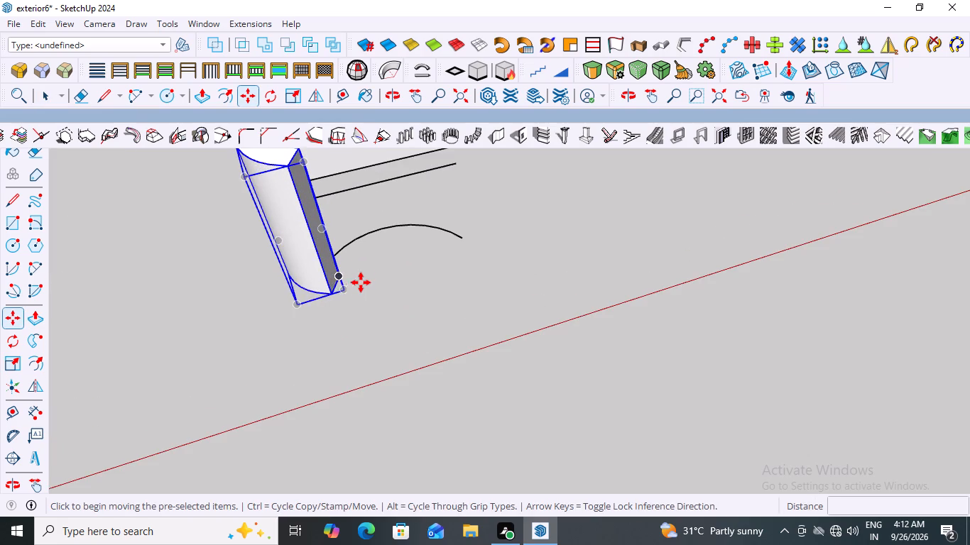
click(331, 291)
scroll(383, 281, down, 4)
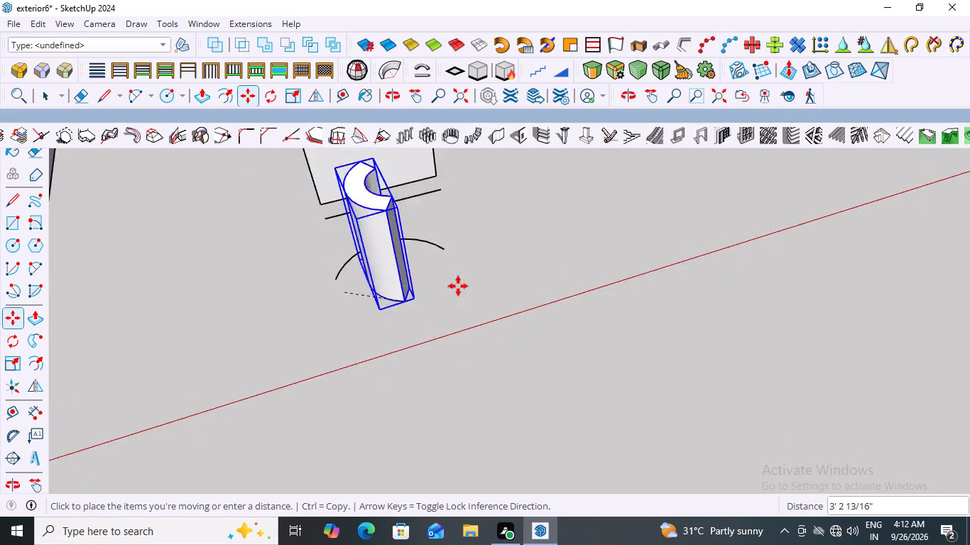
scroll(458, 286, down, 17)
scroll(331, 336, up, 5)
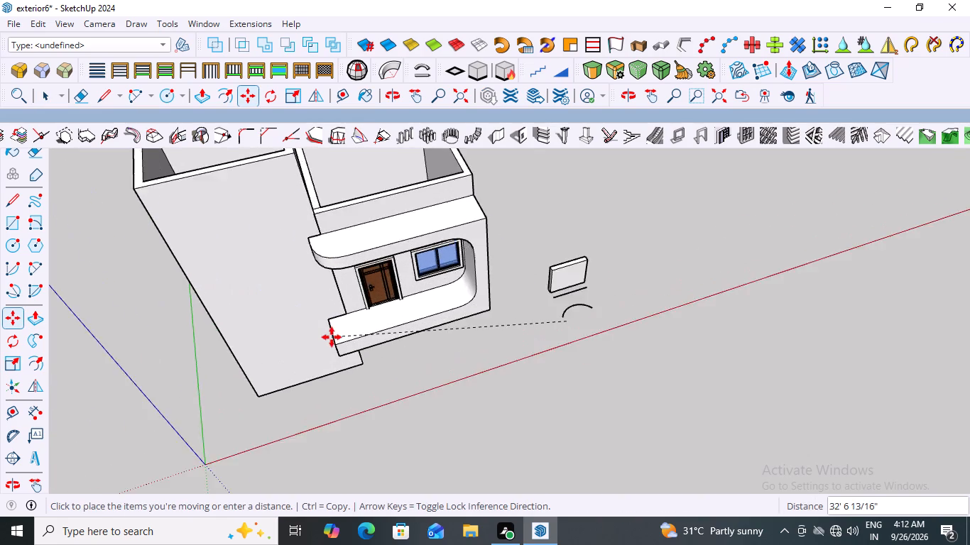
scroll(332, 337, up, 6)
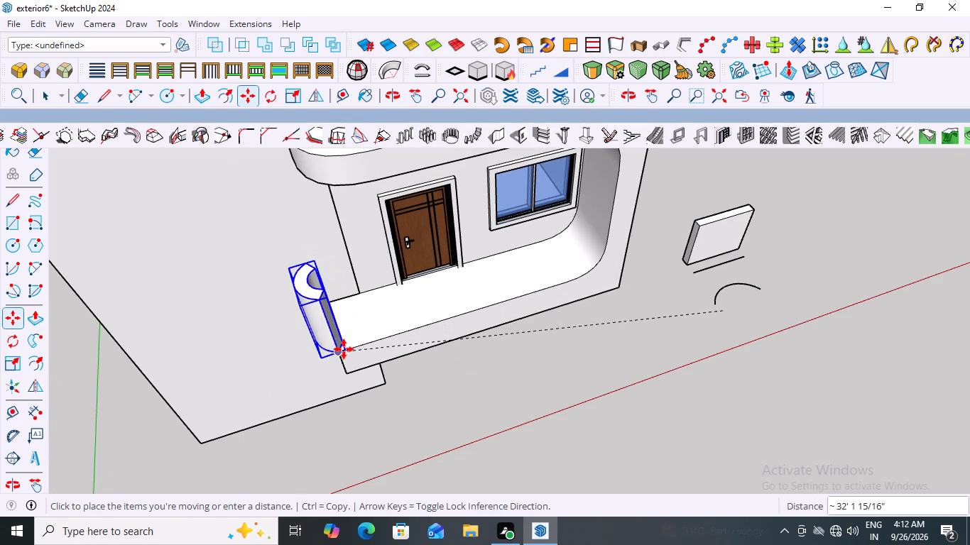
scroll(344, 349, up, 9)
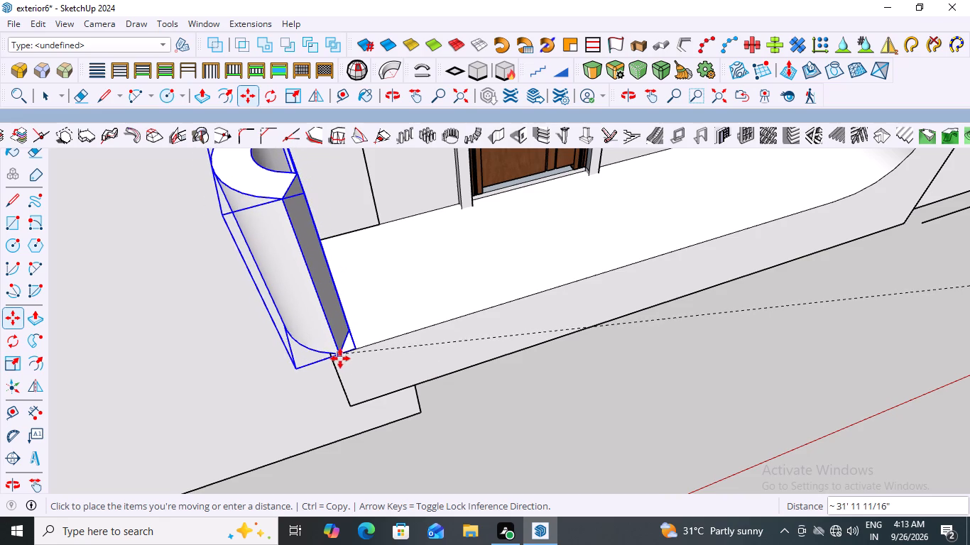
click(336, 360)
key(Escape)
scroll(358, 380, down, 5)
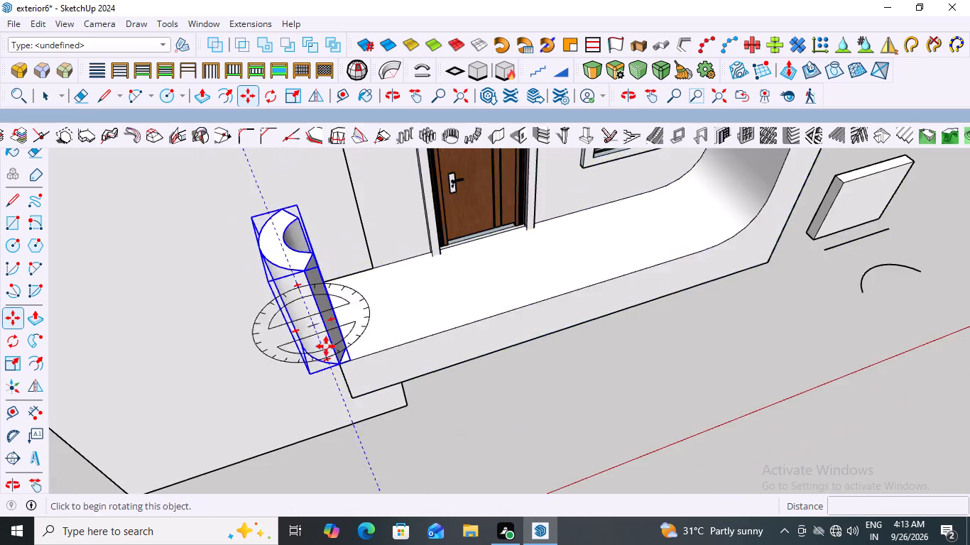
scroll(326, 346, down, 11)
click(578, 435)
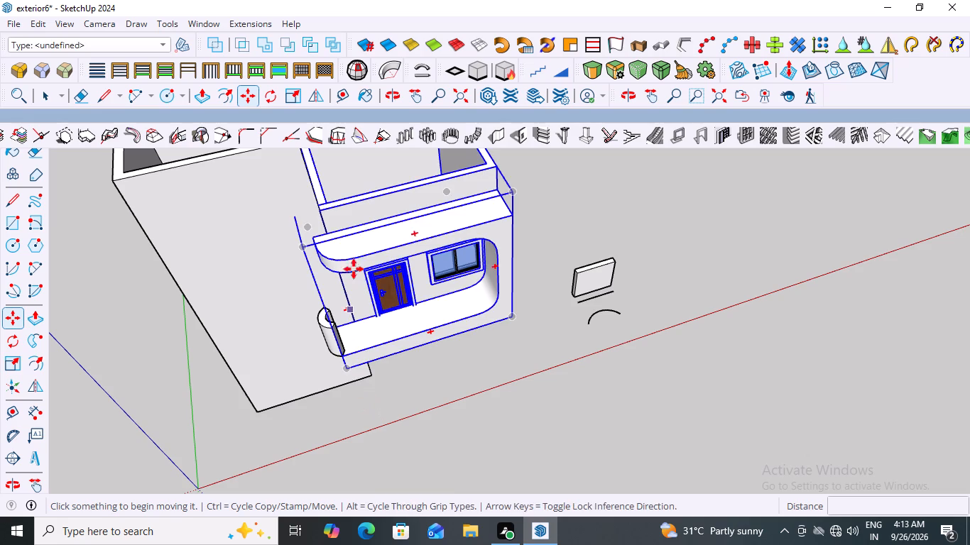
key(space)
key(space)
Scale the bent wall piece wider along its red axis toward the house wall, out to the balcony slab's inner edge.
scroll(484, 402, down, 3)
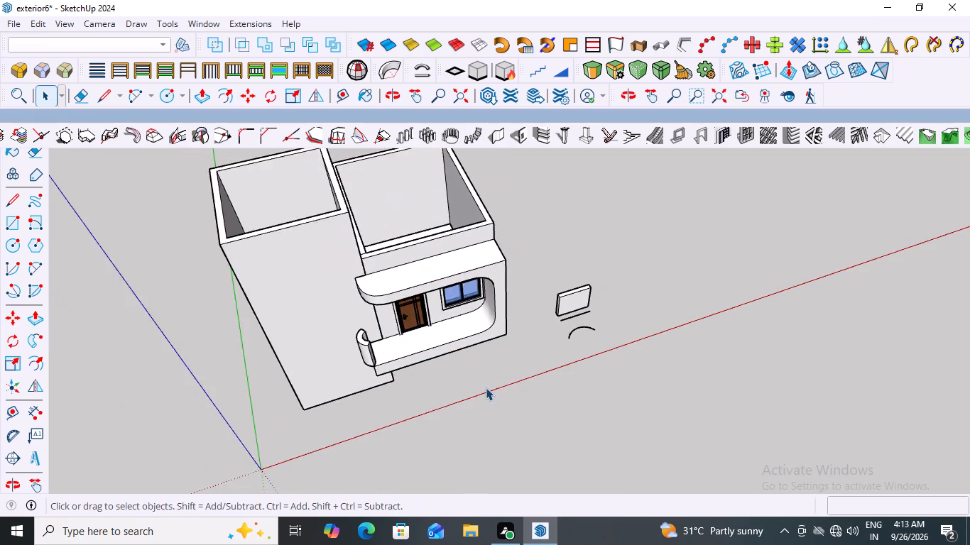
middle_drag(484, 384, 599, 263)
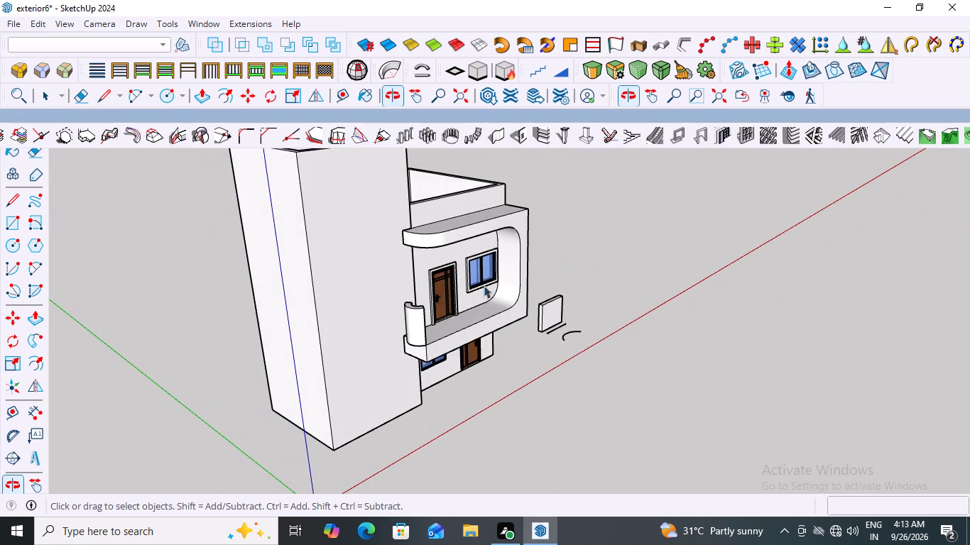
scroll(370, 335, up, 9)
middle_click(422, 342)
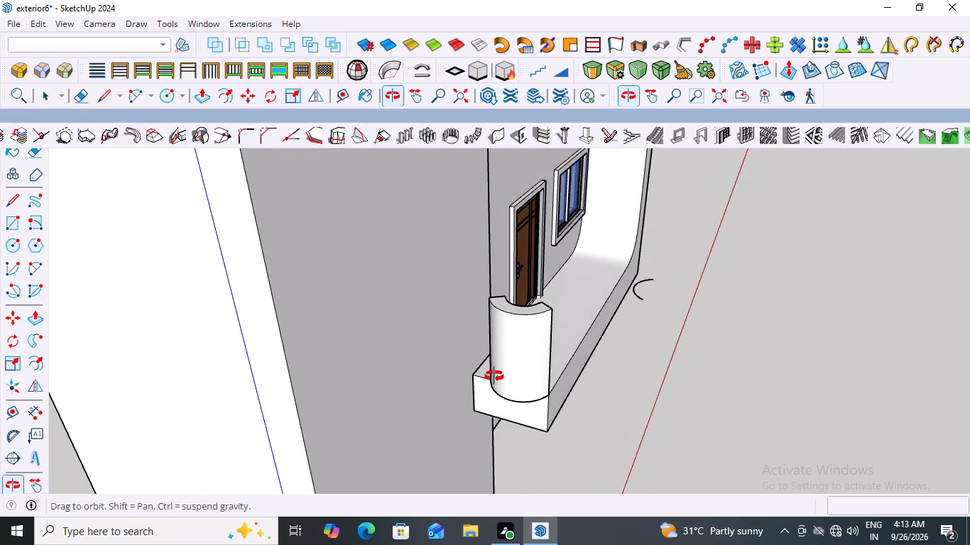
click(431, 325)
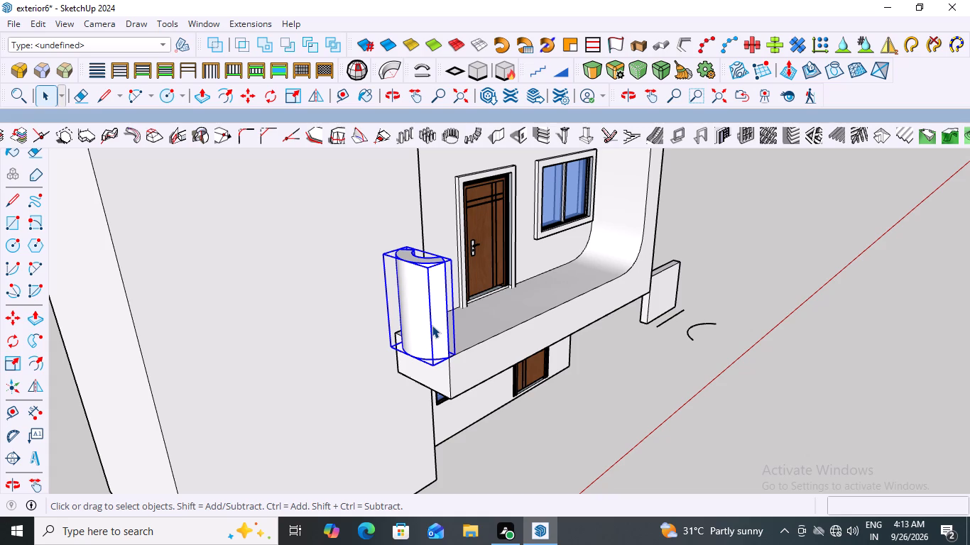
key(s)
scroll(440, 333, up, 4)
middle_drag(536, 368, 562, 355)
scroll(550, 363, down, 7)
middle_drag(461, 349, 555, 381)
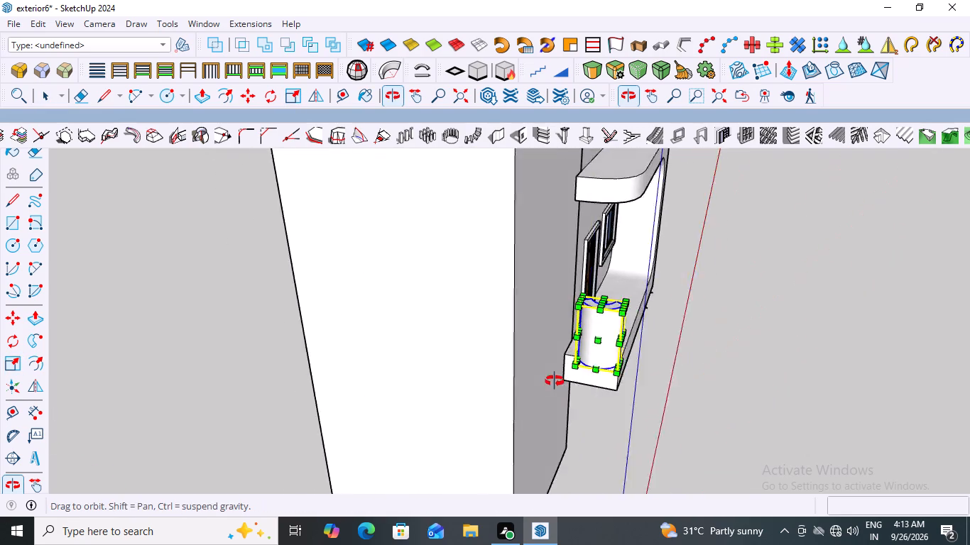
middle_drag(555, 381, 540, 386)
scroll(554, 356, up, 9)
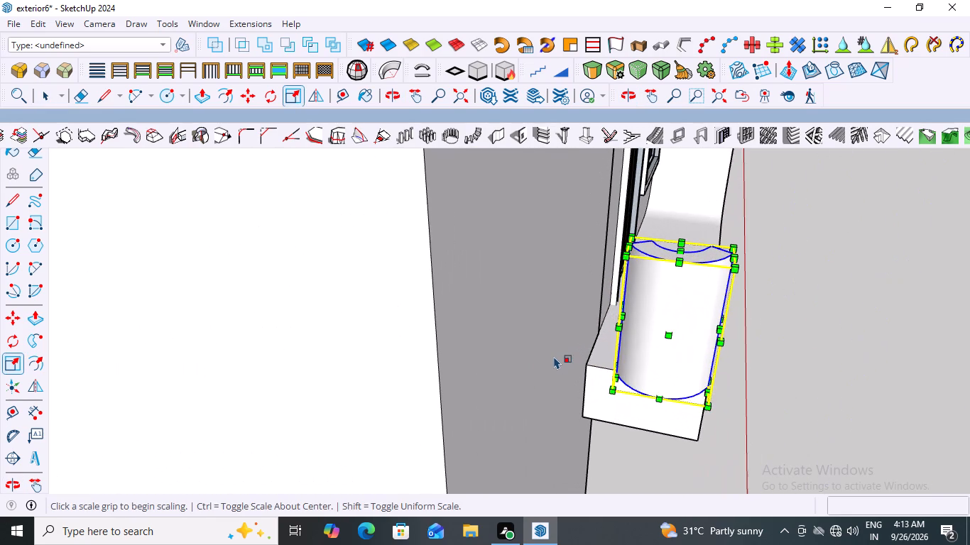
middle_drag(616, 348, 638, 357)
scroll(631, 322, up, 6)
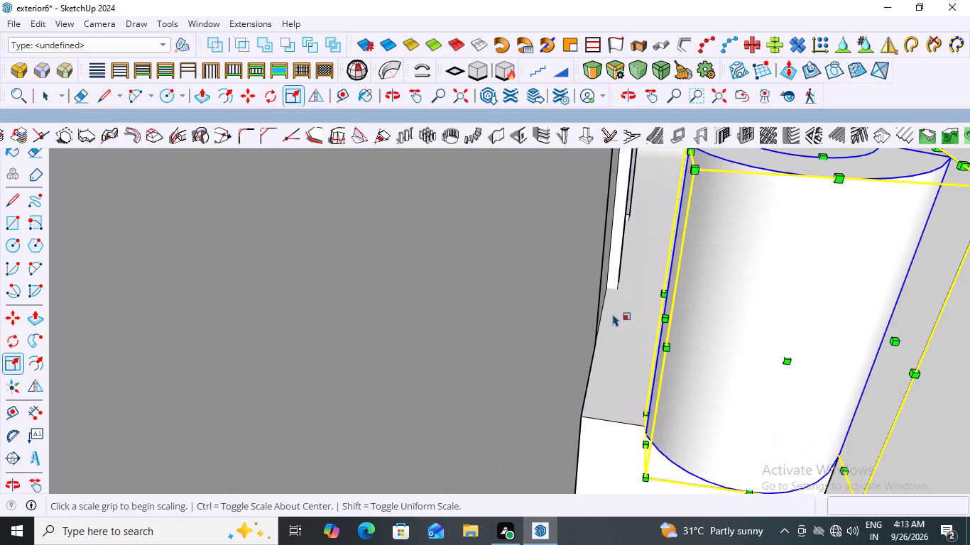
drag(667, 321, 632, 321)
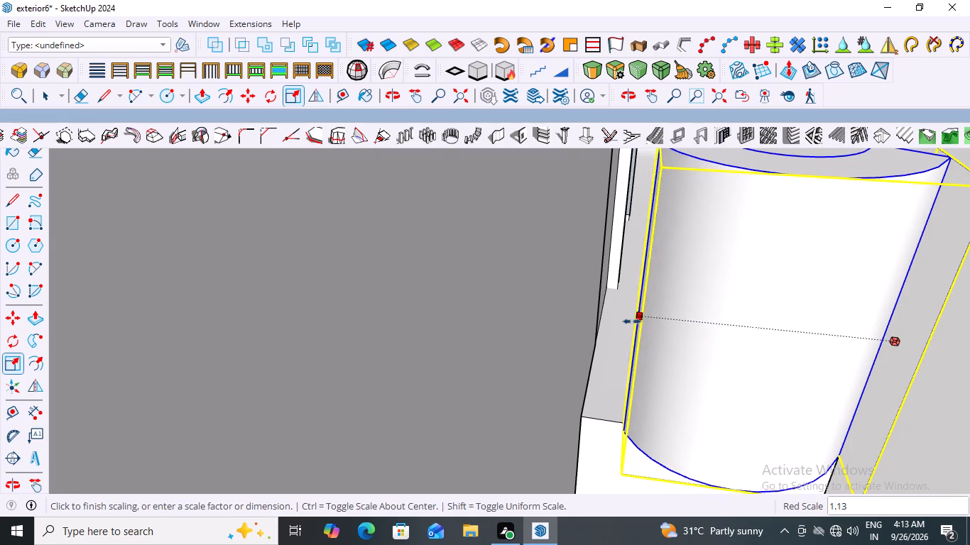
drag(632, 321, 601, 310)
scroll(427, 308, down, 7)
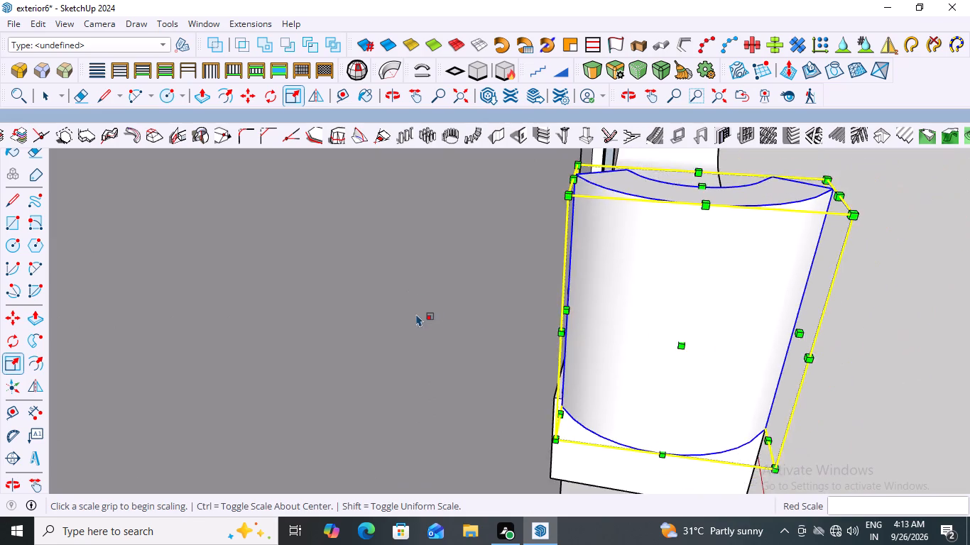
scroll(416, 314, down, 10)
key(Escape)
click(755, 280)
Examine how the widened bent wall piece sits on the balcony slab's open corner from the side and front.
scroll(711, 331, down, 2)
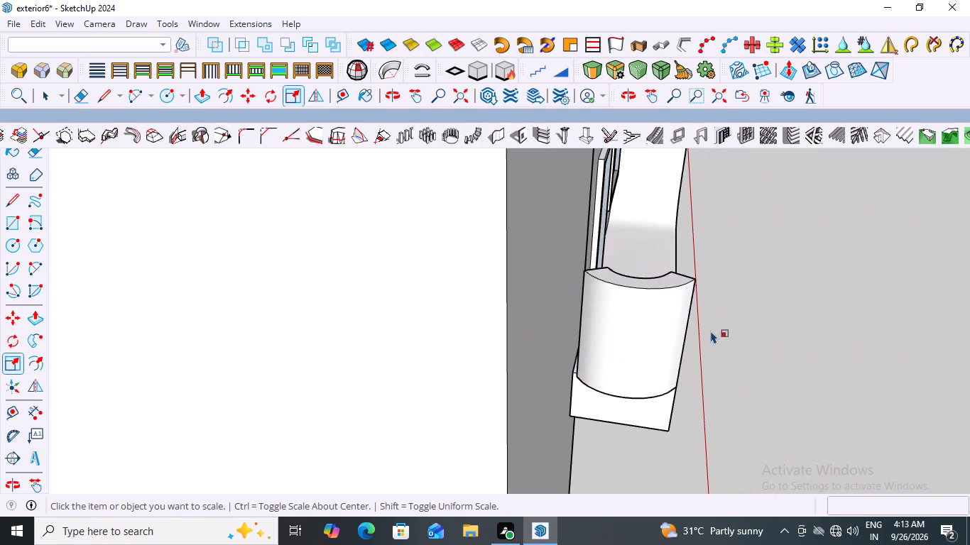
scroll(711, 331, down, 3)
middle_drag(764, 298, 541, 304)
scroll(749, 304, down, 1)
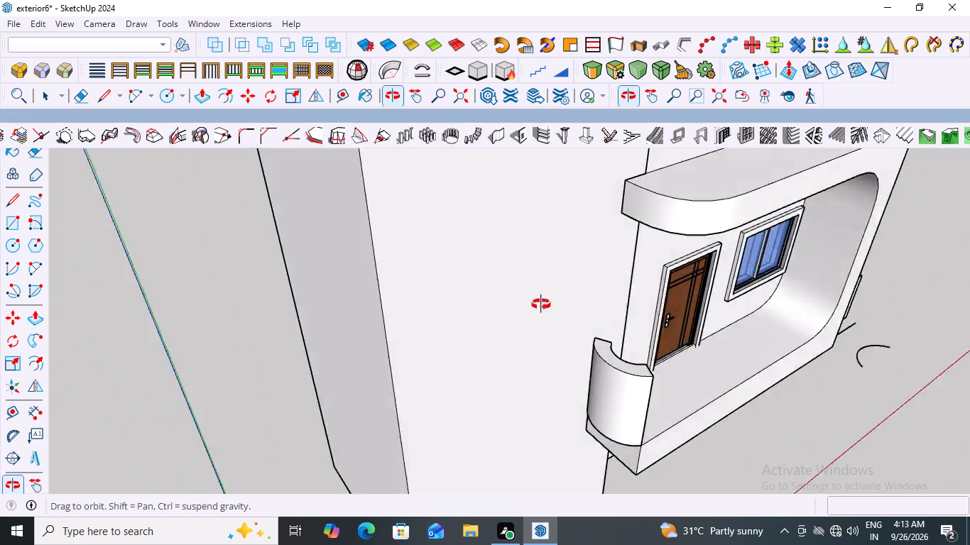
middle_drag(541, 304, 442, 241)
scroll(442, 224, down, 7)
middle_drag(500, 359, 441, 350)
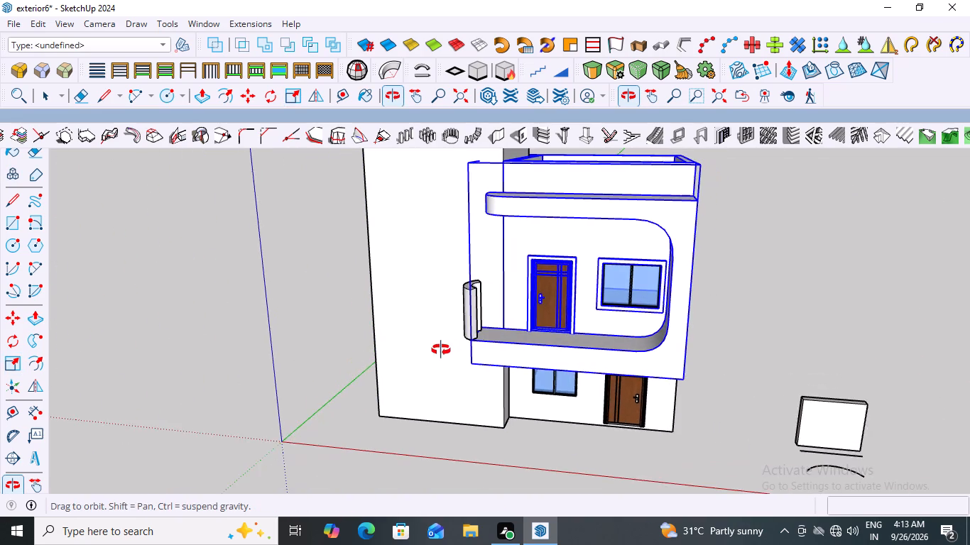
middle_drag(441, 350, 471, 346)
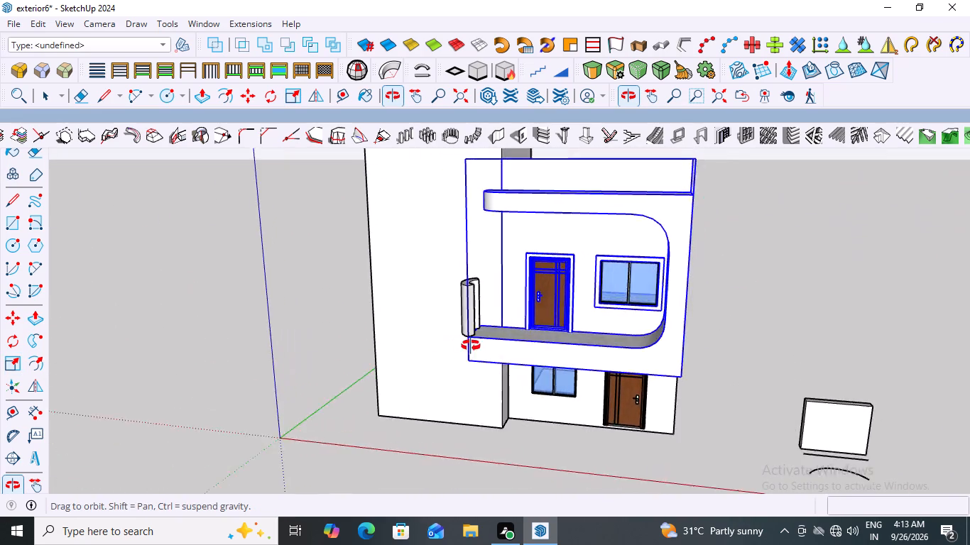
middle_drag(471, 346, 511, 349)
scroll(495, 386, up, 6)
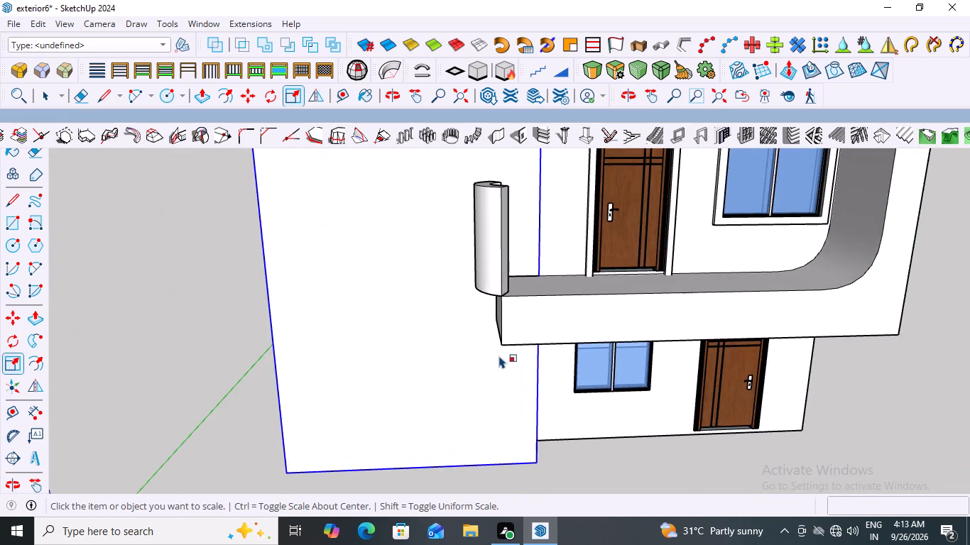
scroll(499, 356, up, 3)
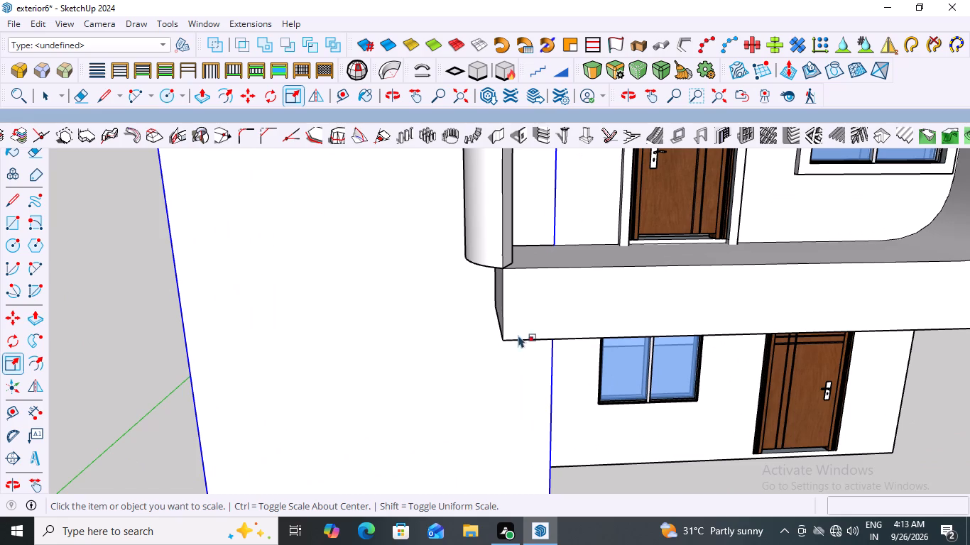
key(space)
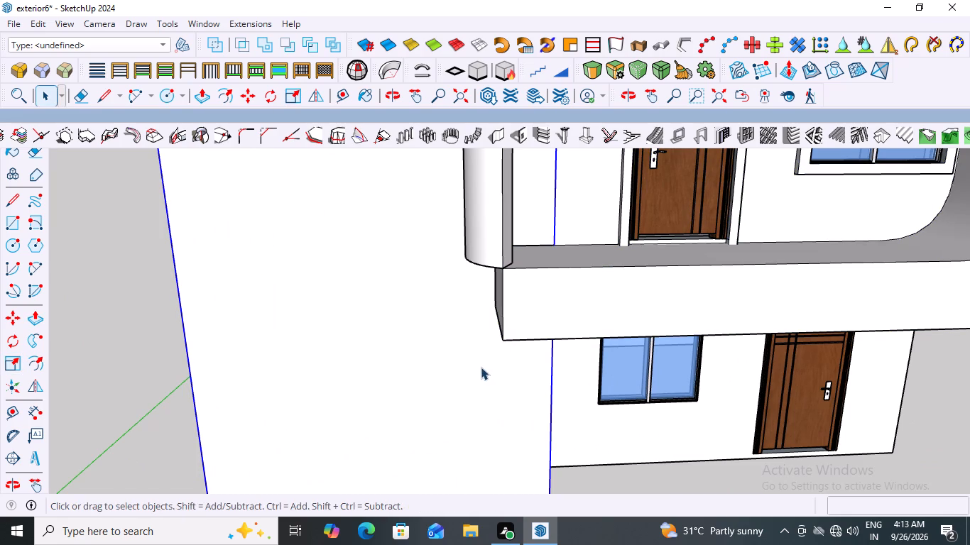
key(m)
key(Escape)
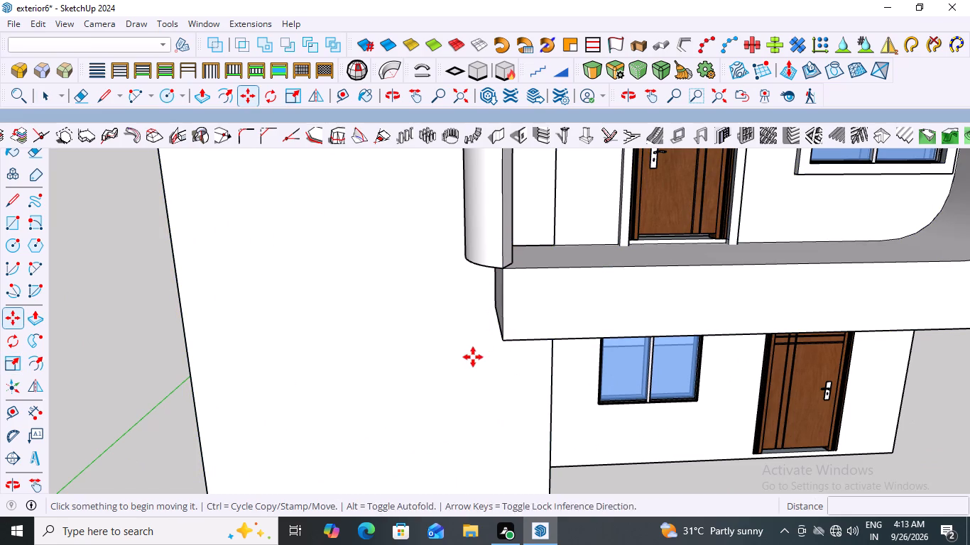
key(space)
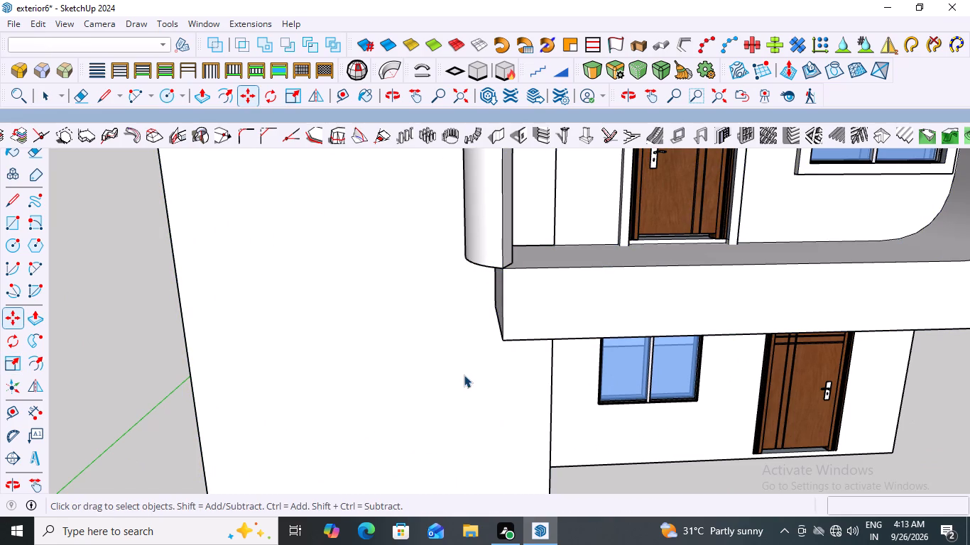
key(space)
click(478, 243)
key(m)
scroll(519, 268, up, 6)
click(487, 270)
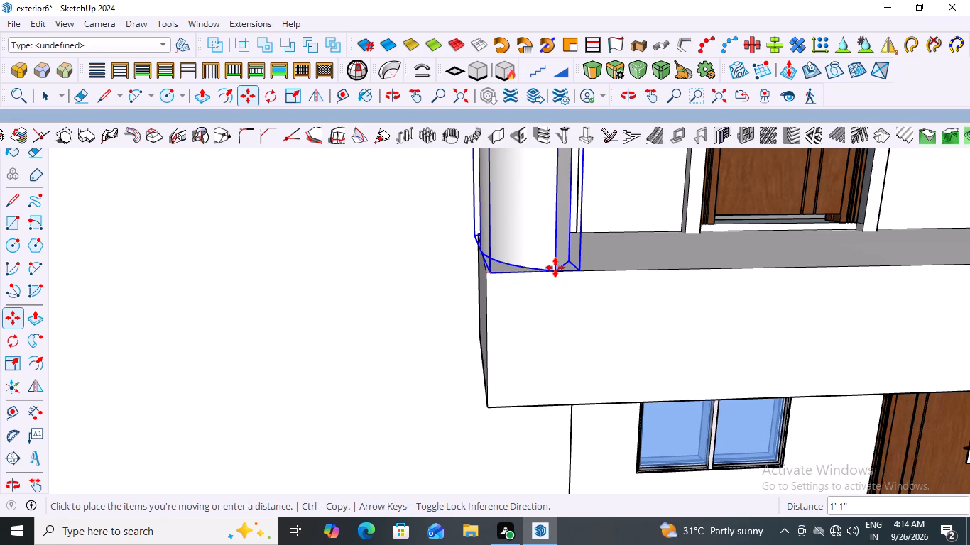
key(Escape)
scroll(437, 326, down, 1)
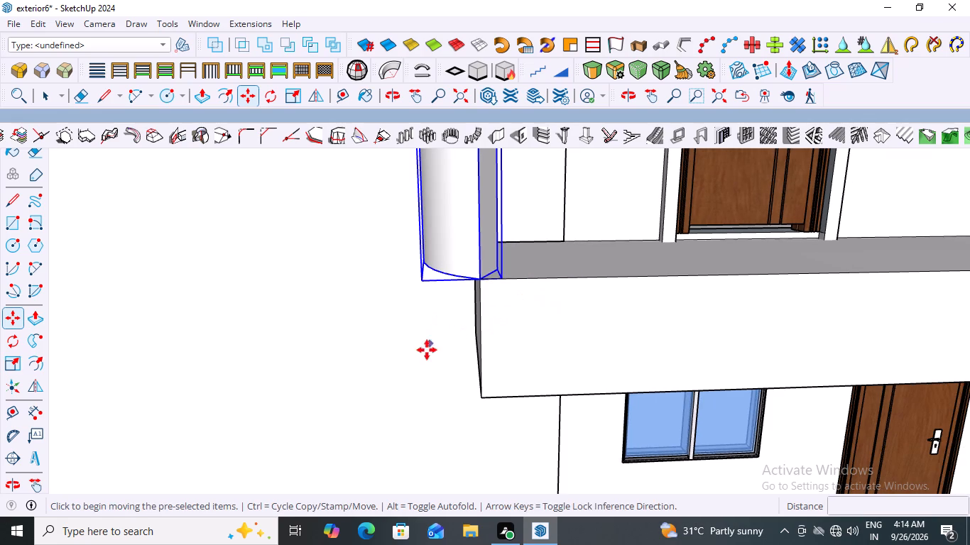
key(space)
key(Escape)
Undo the wall piece's scaling, move, rotation and bend, as well as the arc drawn in front of the flat piece.
key(ctrl+z)
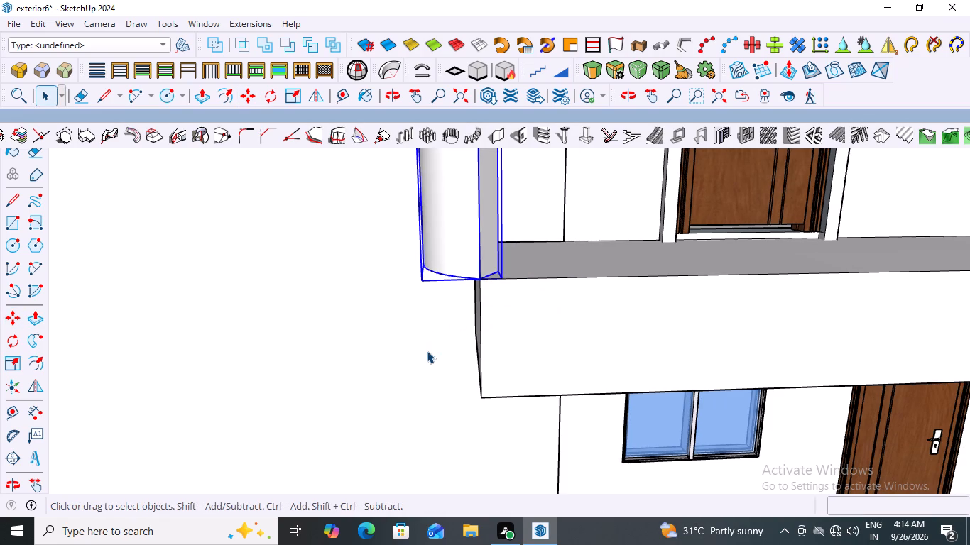
key(ctrl+z)
scroll(418, 348, down, 13)
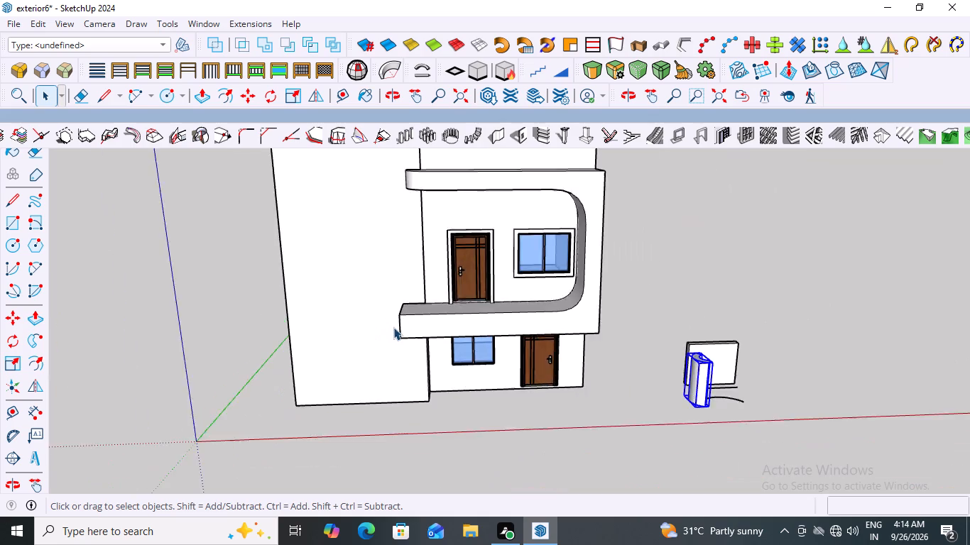
scroll(393, 327, down, 5)
scroll(672, 419, up, 7)
key(ctrl+z)
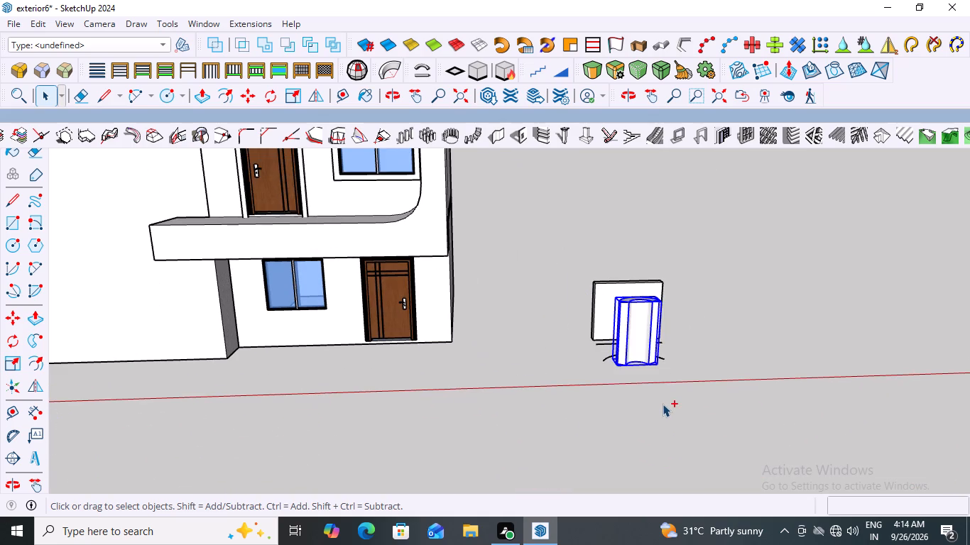
key(ctrl+z)
scroll(632, 347, up, 7)
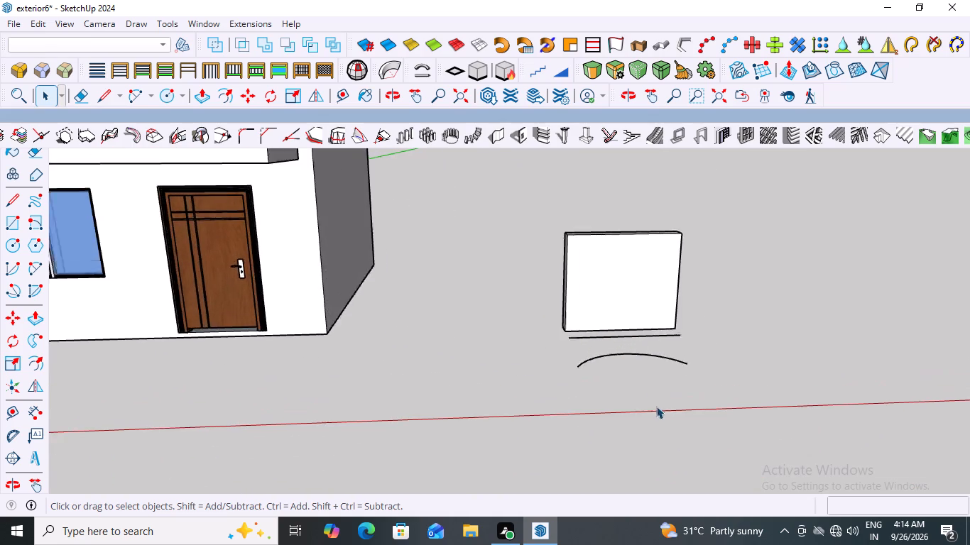
scroll(656, 406, up, 4)
key(ctrl+z)
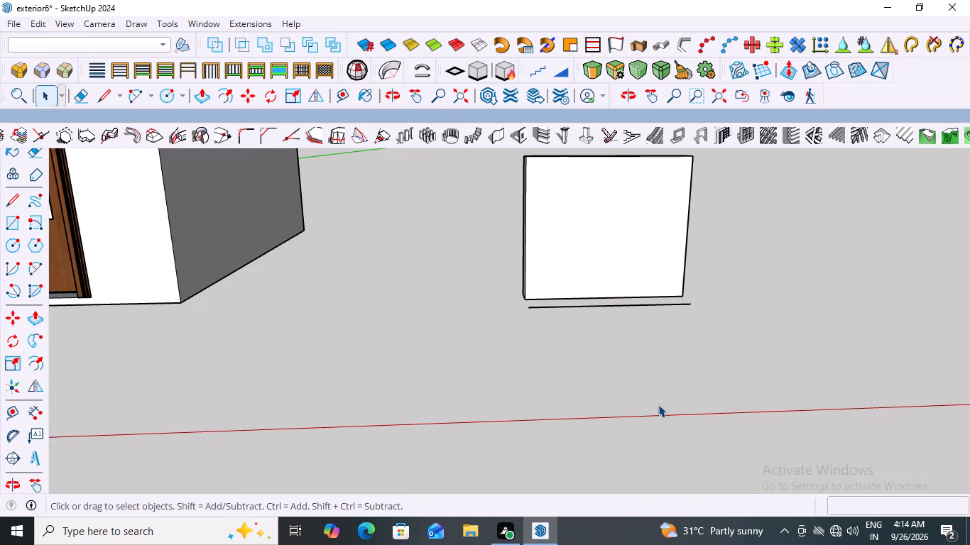
Draw a wider two-point arc in front of the flat wall piece, about 5' 3" long along the red axis with about 1' 1" bulge.
scroll(601, 335, up, 2)
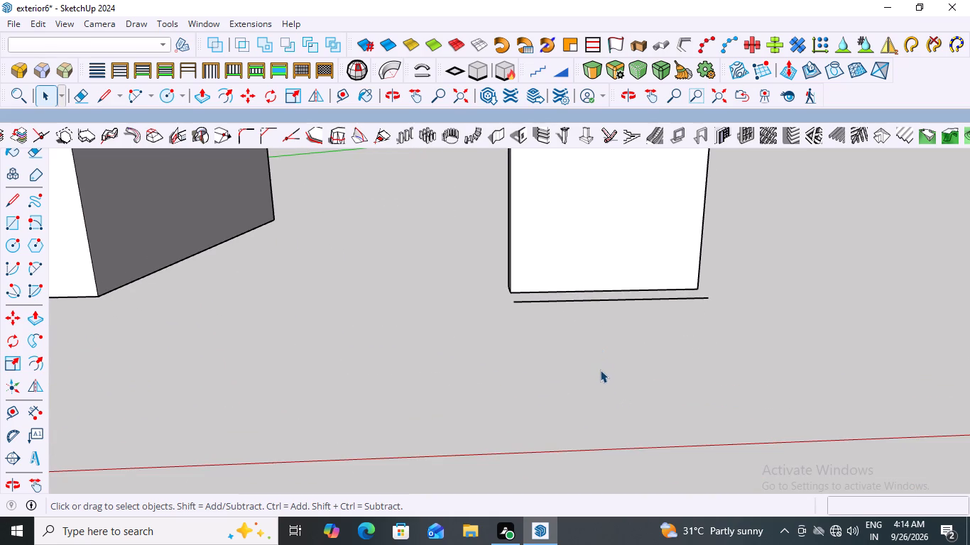
key(a)
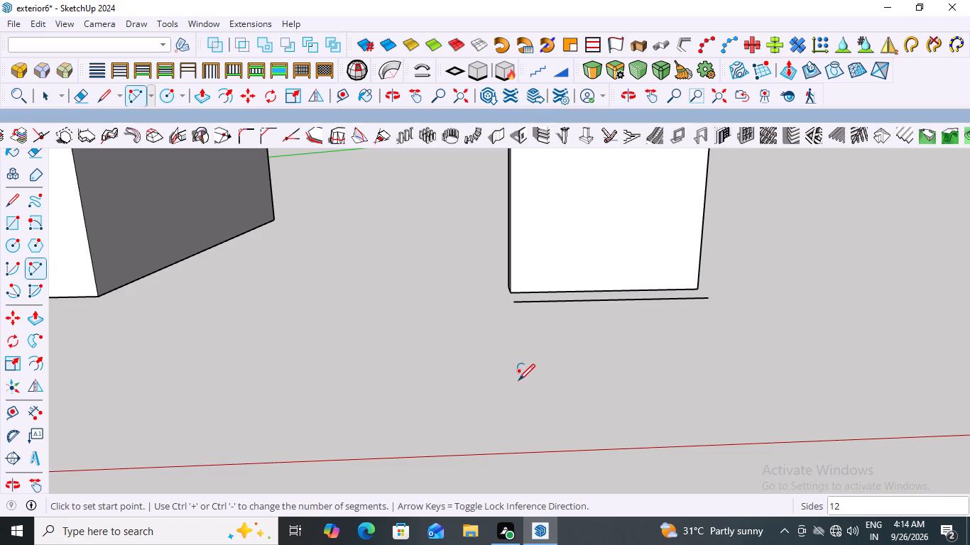
click(491, 375)
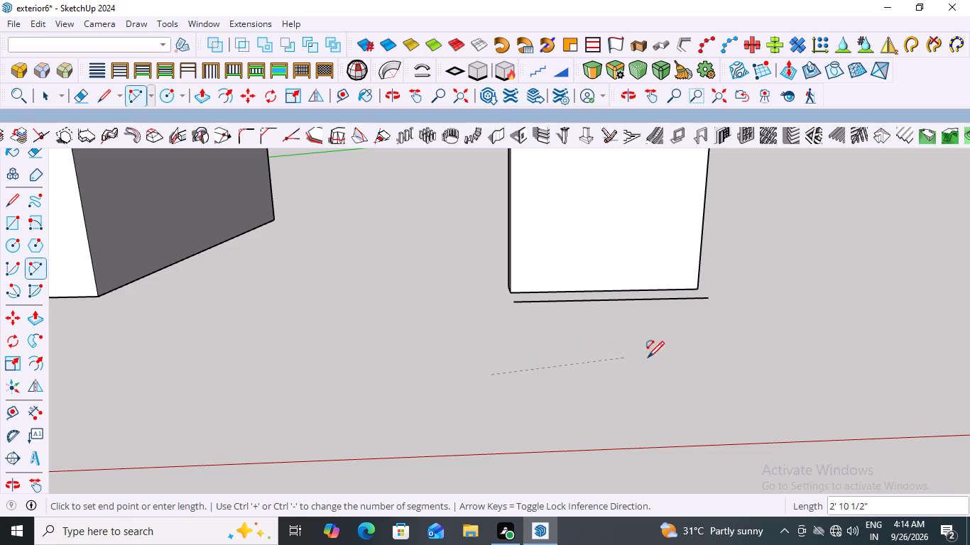
click(765, 370)
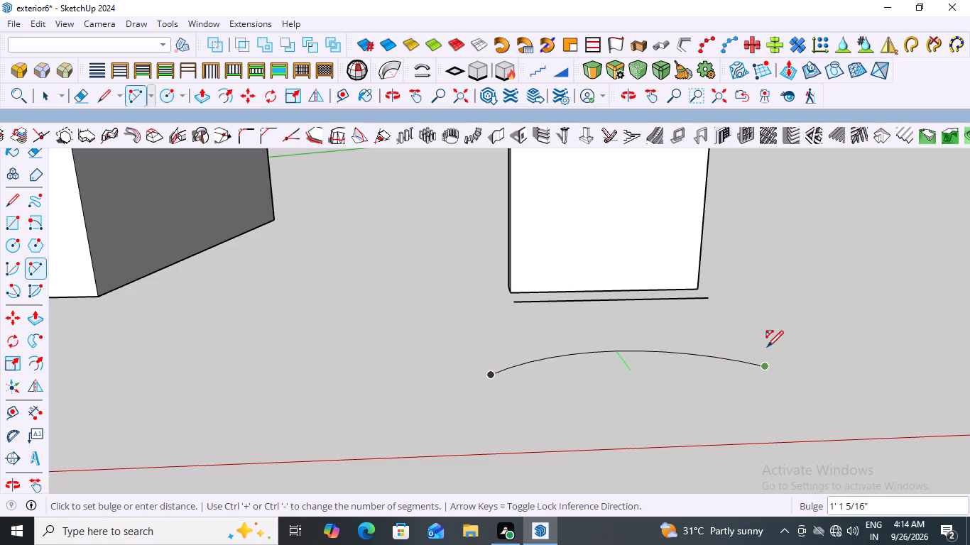
click(767, 347)
scroll(570, 399, down, 3)
key(space)
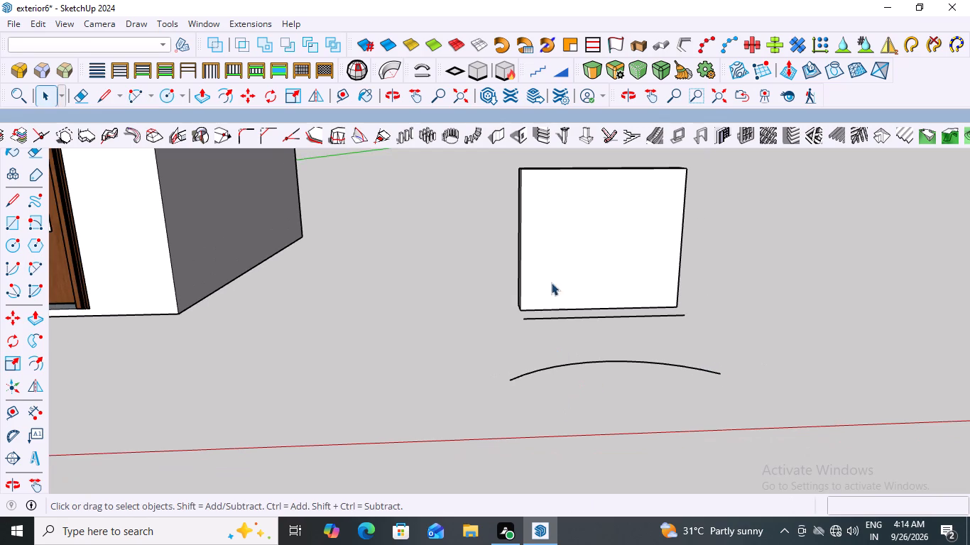
Bend the flat wall piece with the line parallel to the red axis as straight reference and the new wider arc as target curve.
click(564, 266)
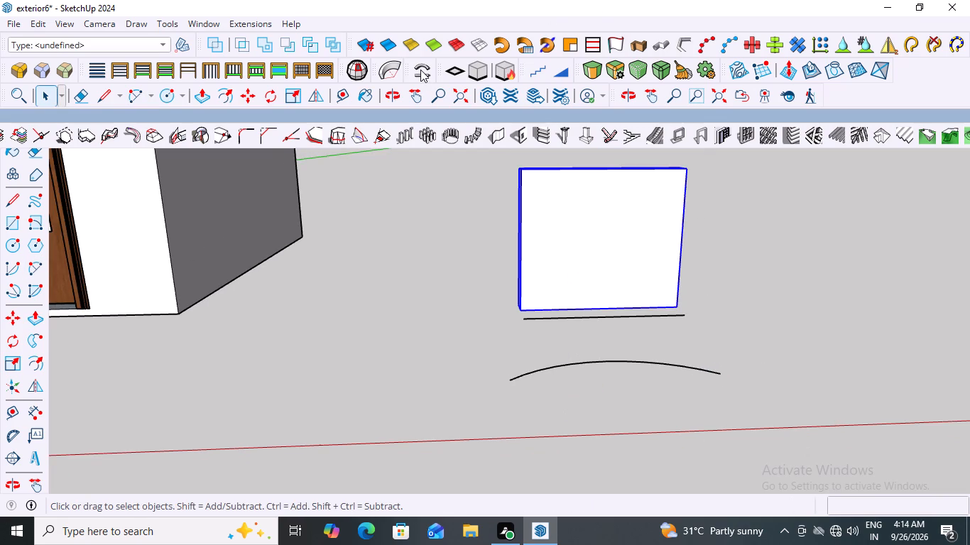
click(420, 70)
scroll(589, 318, up, 1)
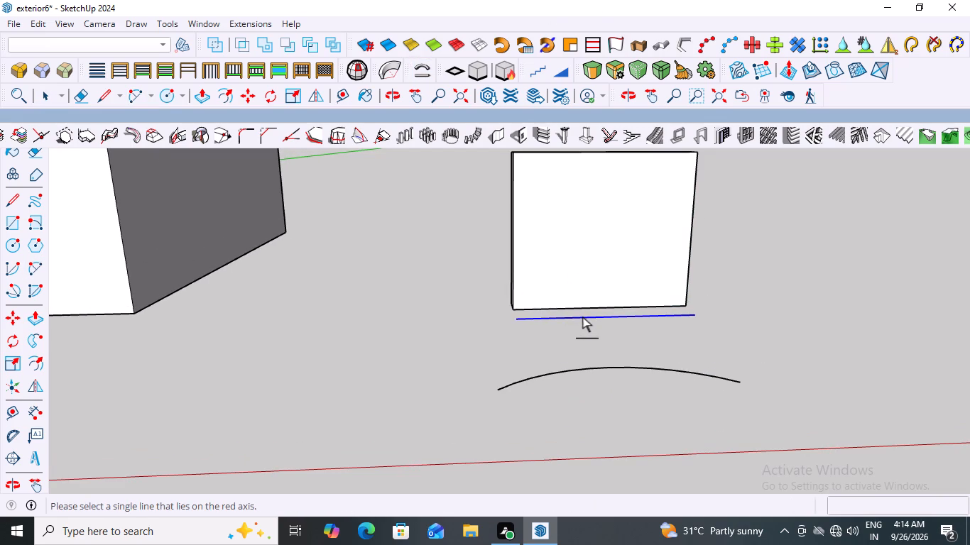
click(585, 319)
click(590, 370)
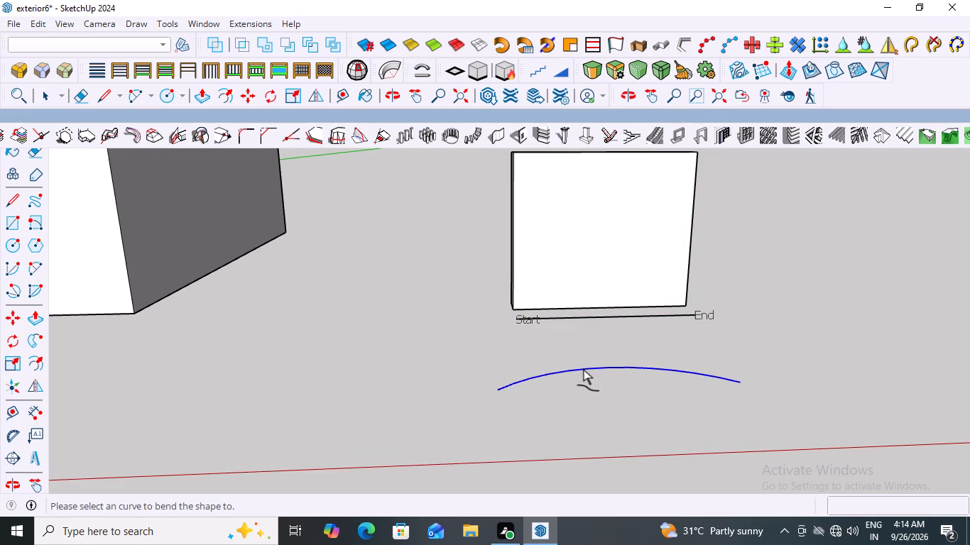
key(Return)
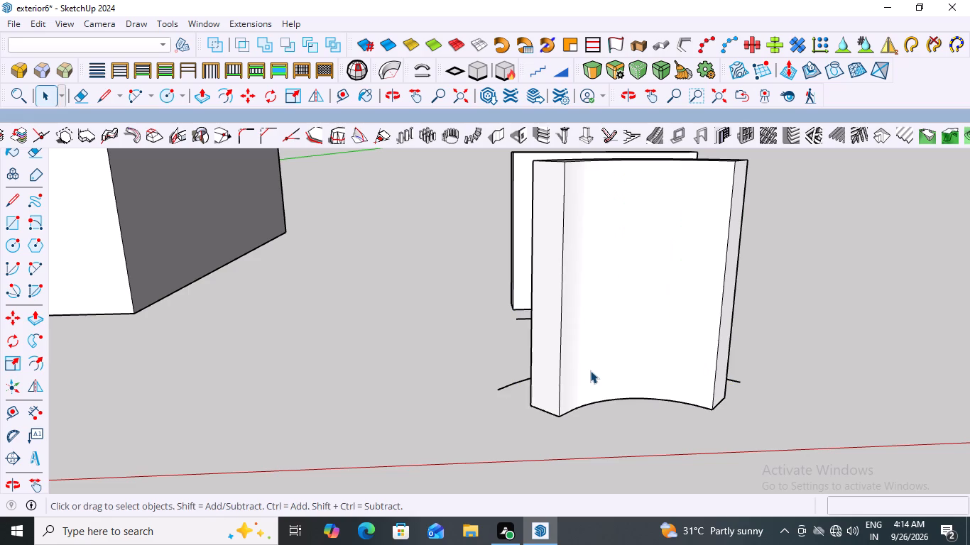
scroll(549, 321, down, 11)
middle_drag(530, 358, 709, 371)
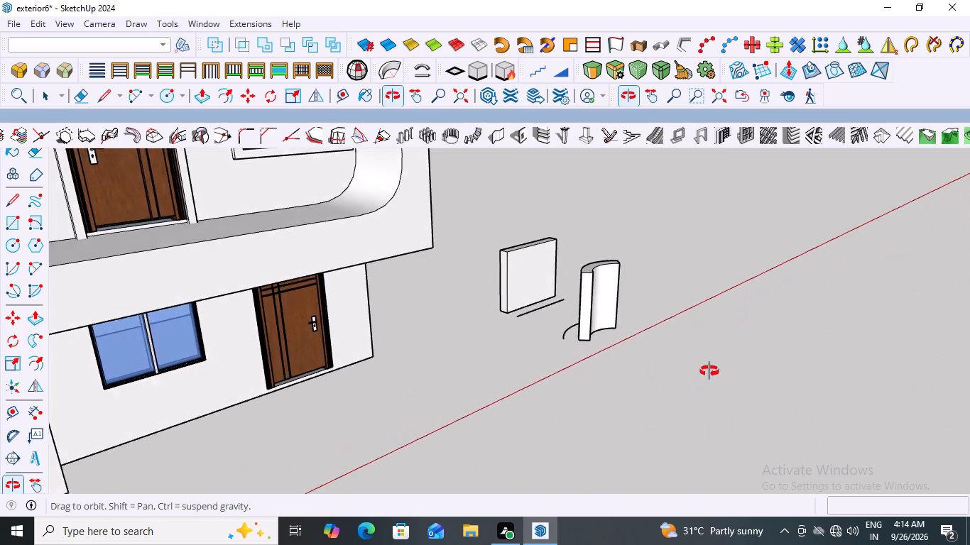
Rotate the newly bent wall piece 90 degrees about the vertical axis around its bottom front corner, aligning it with the green axis.
middle_drag(709, 371, 334, 304)
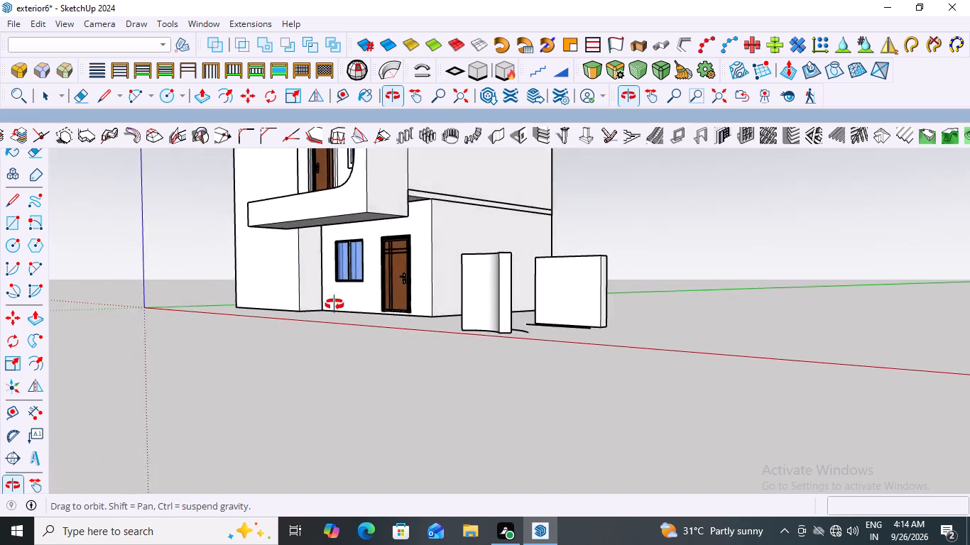
middle_drag(334, 304, 616, 417)
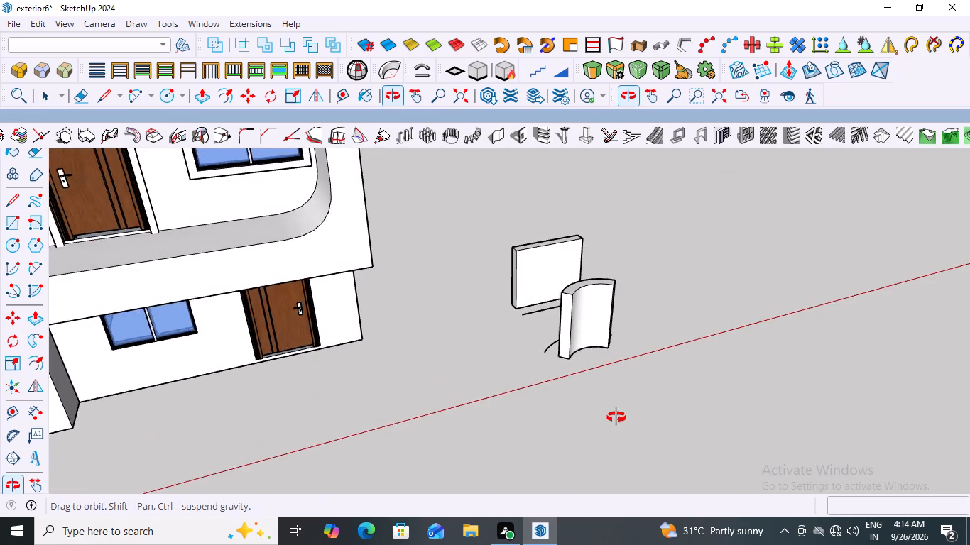
middle_drag(616, 417, 616, 430)
scroll(562, 339, up, 7)
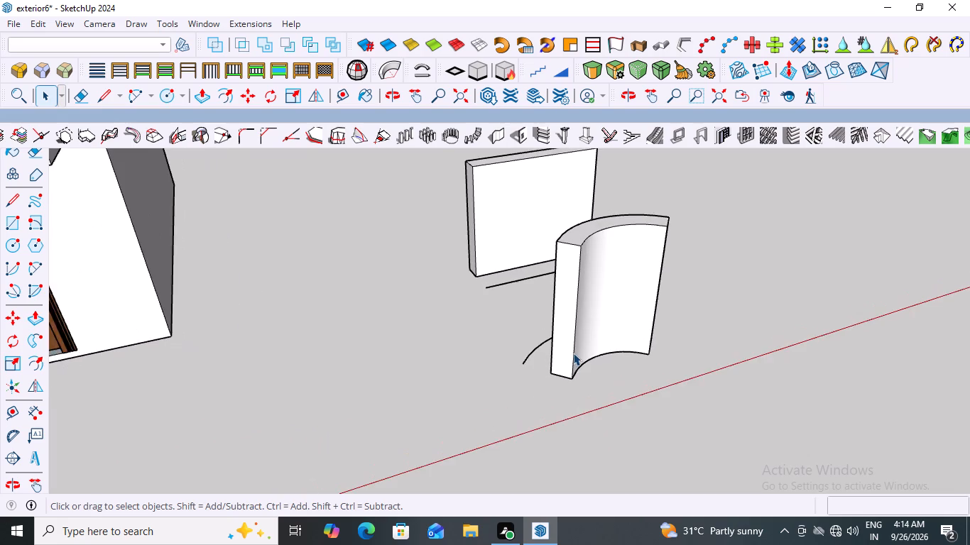
scroll(573, 353, up, 2)
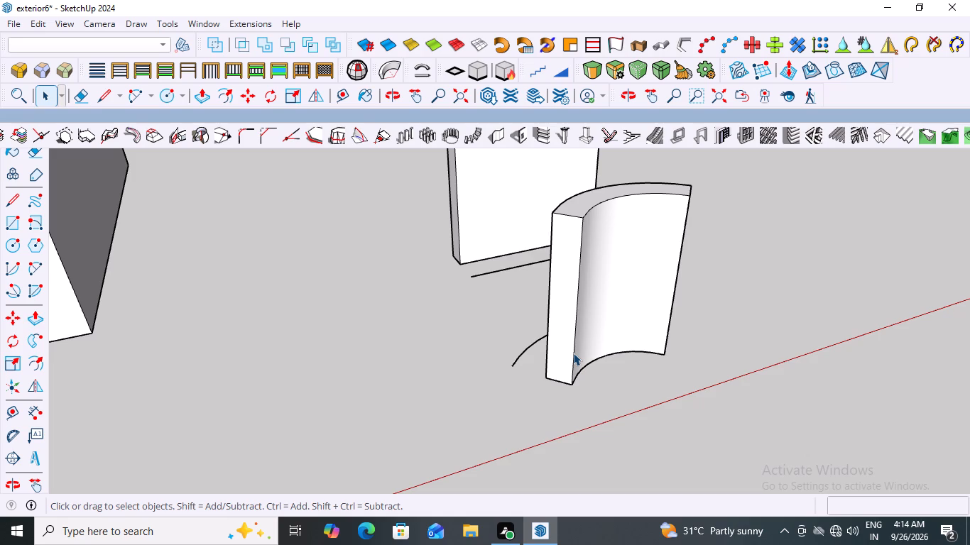
scroll(573, 353, down, 8)
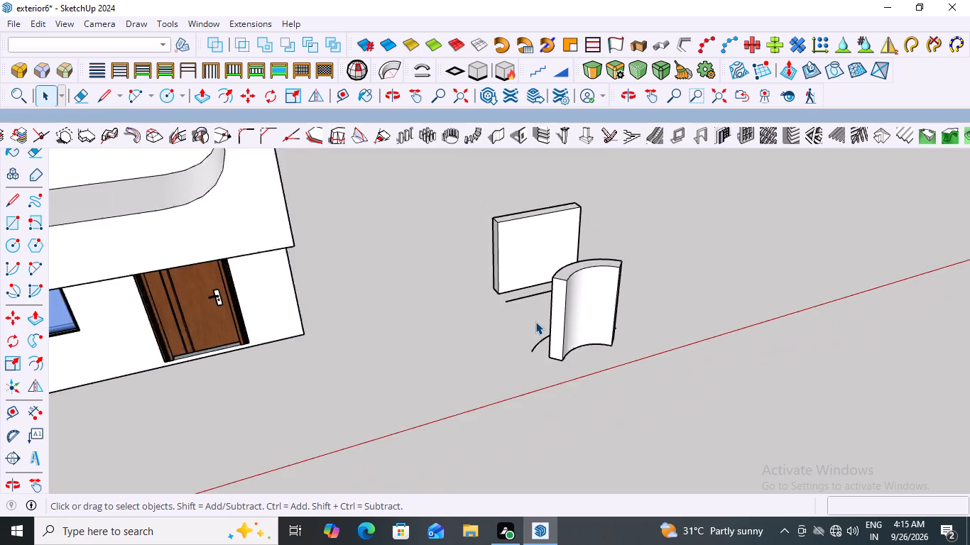
scroll(591, 343, up, 2)
click(587, 299)
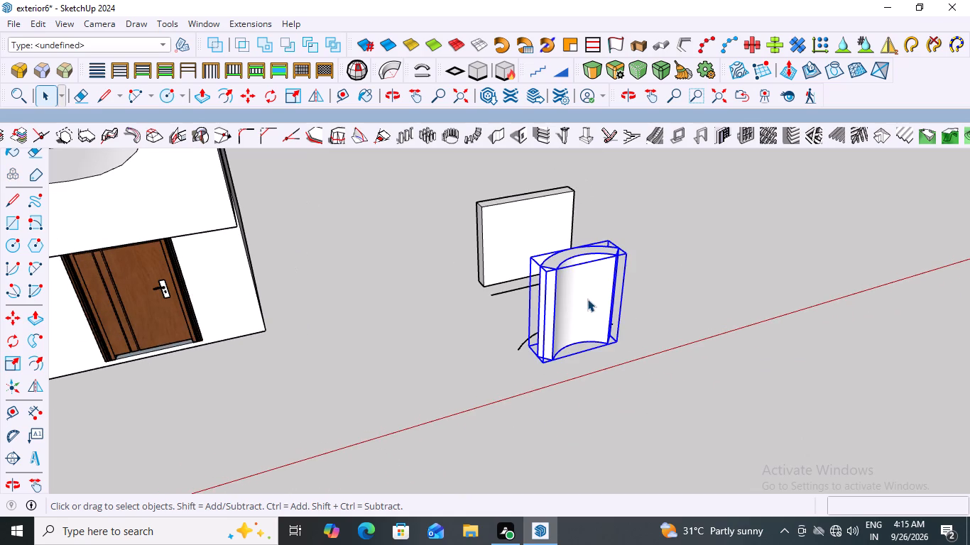
key(q)
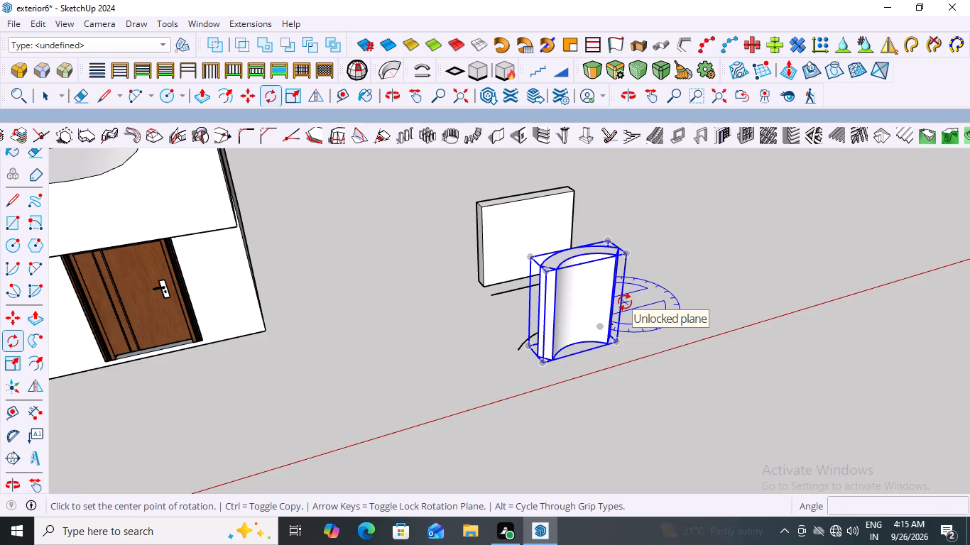
click(542, 363)
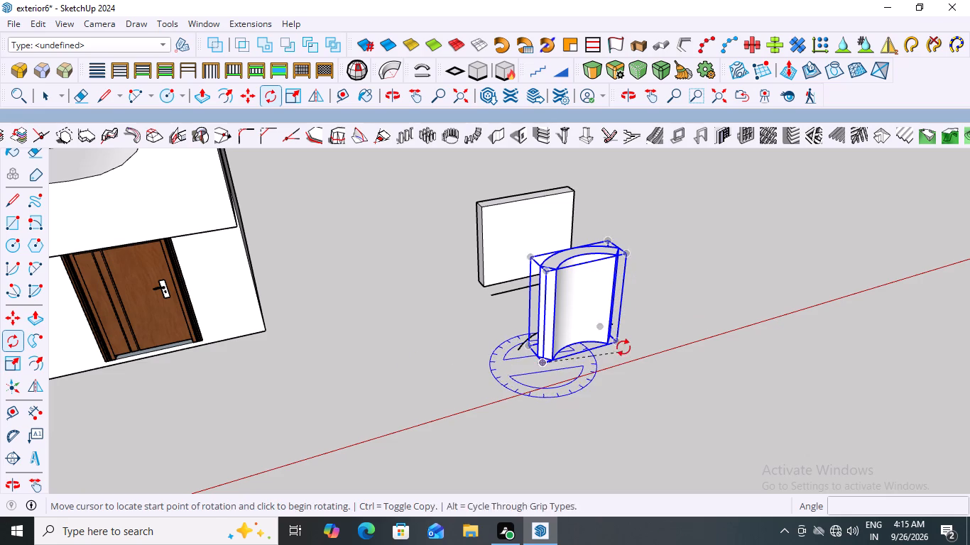
click(622, 338)
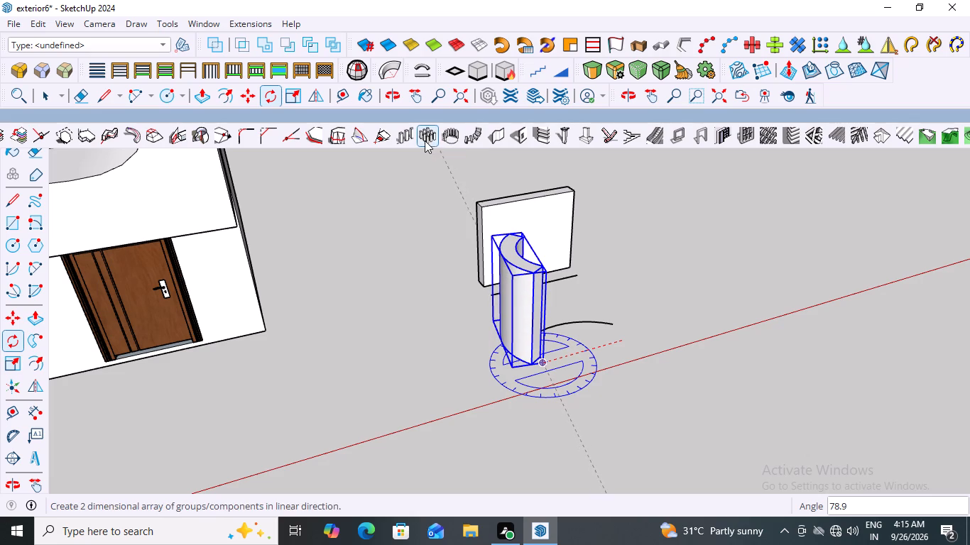
scroll(430, 175, up, 6)
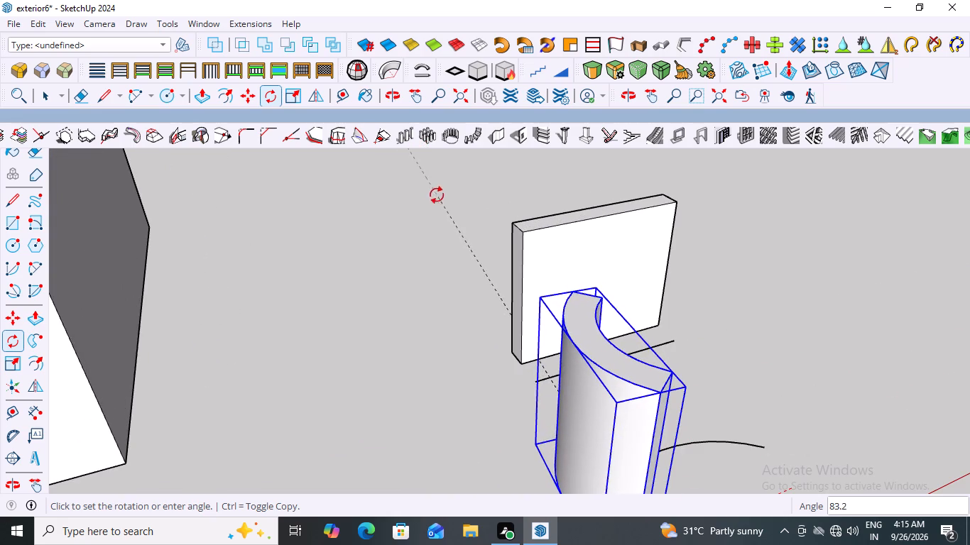
scroll(435, 191, down, 6)
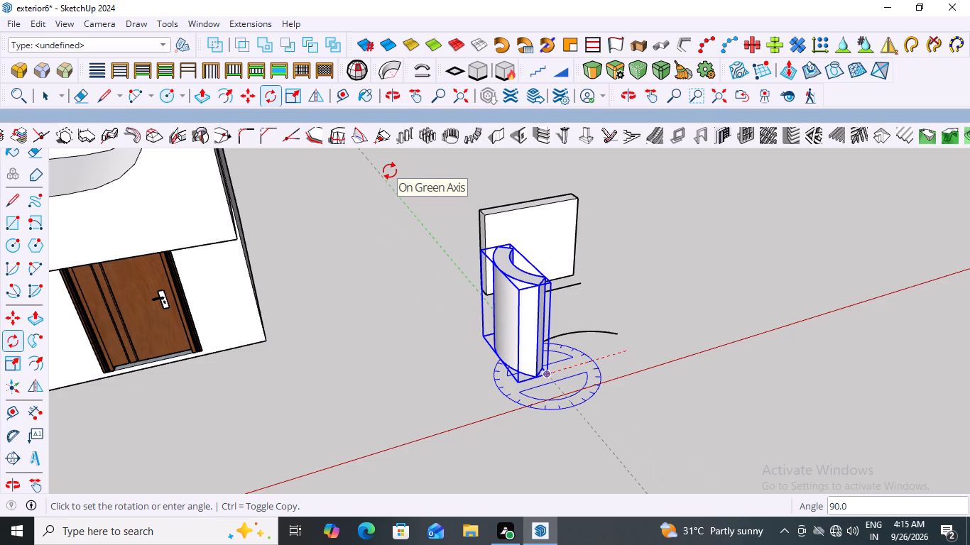
text(90)
key(Return)
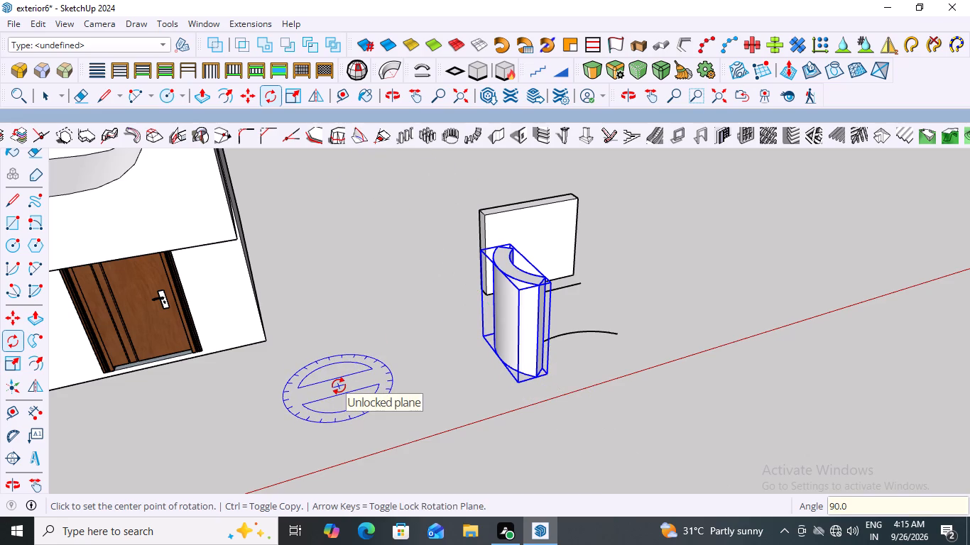
key(Escape)
key(space)
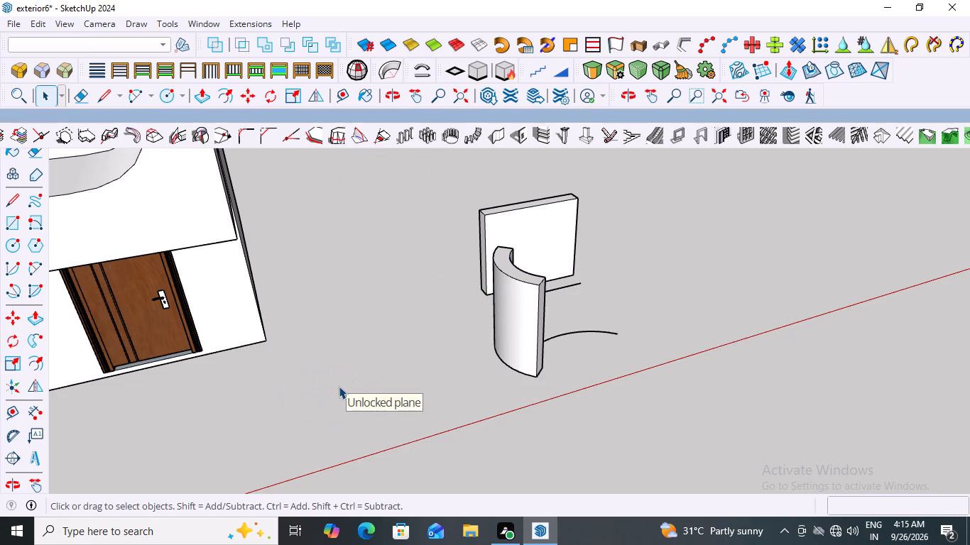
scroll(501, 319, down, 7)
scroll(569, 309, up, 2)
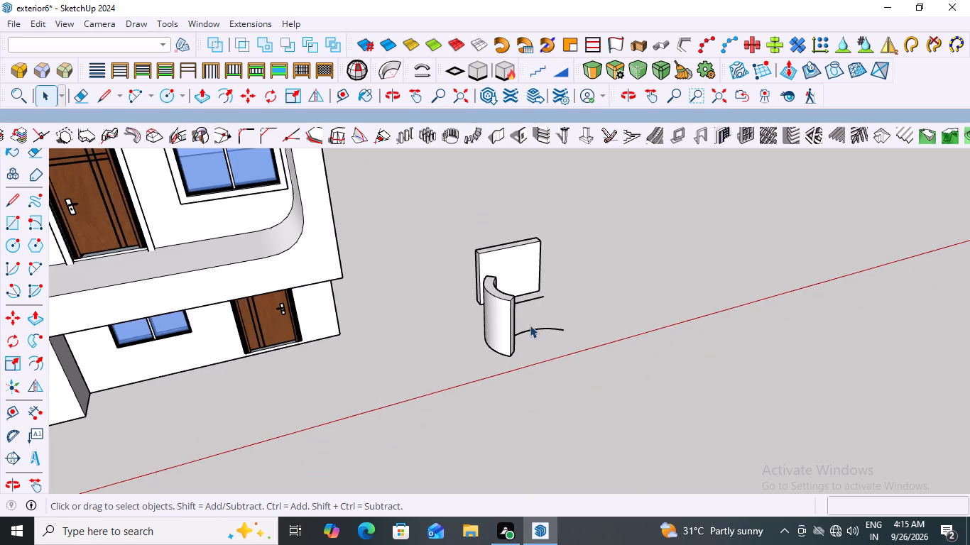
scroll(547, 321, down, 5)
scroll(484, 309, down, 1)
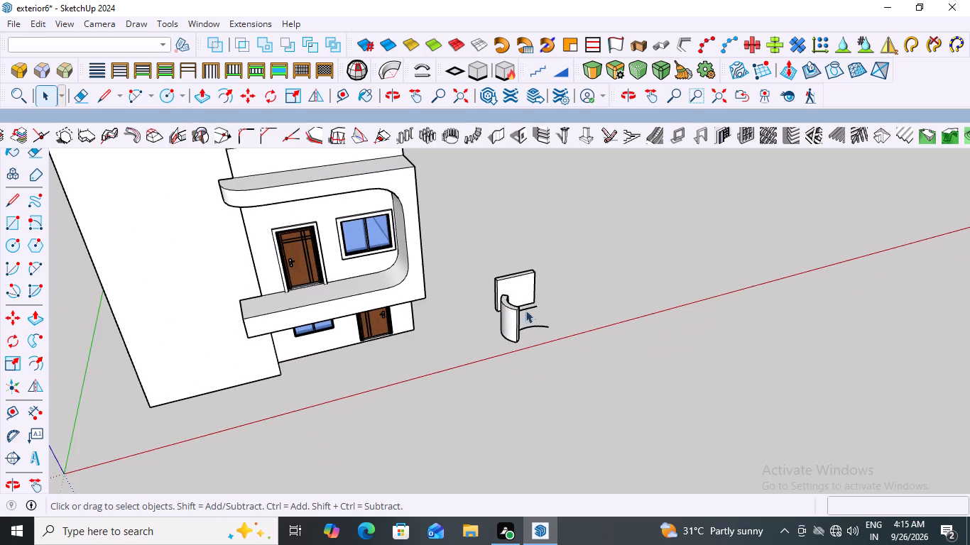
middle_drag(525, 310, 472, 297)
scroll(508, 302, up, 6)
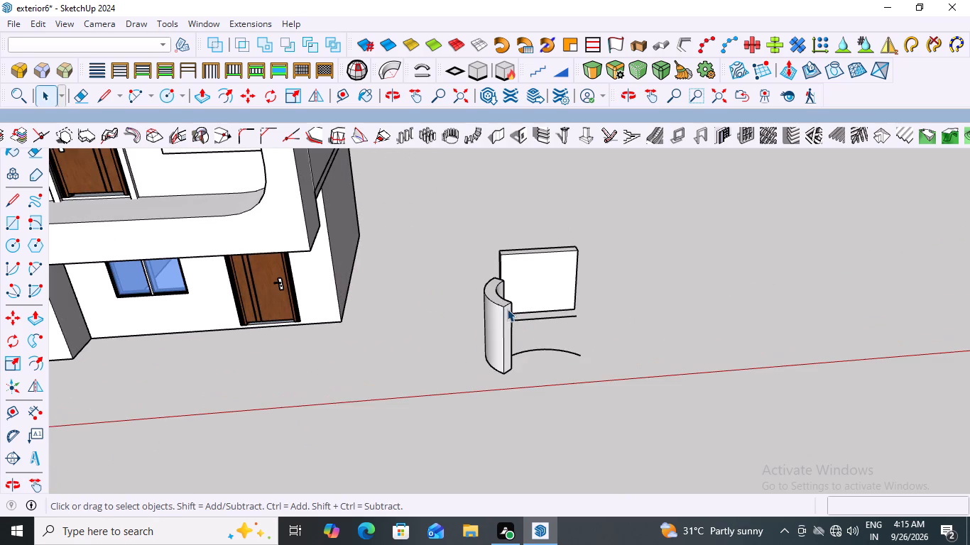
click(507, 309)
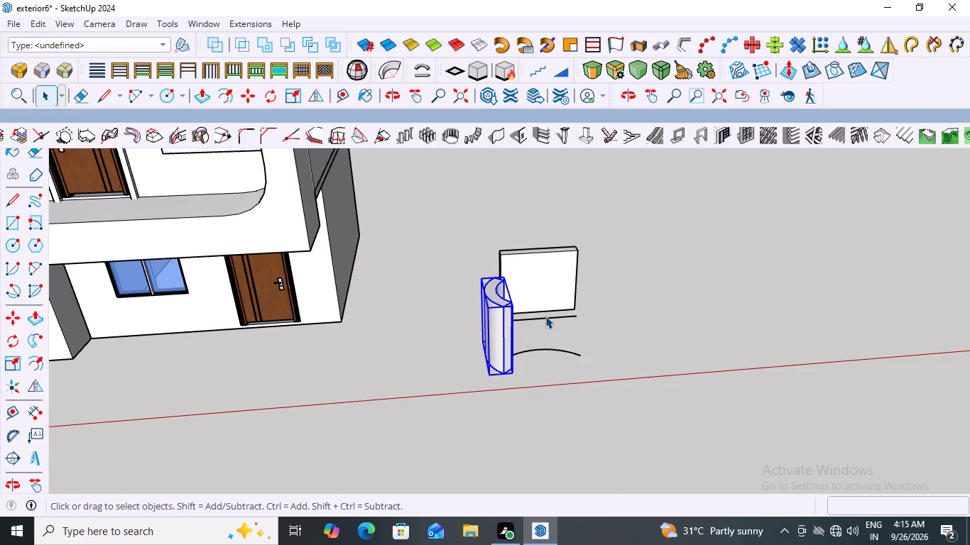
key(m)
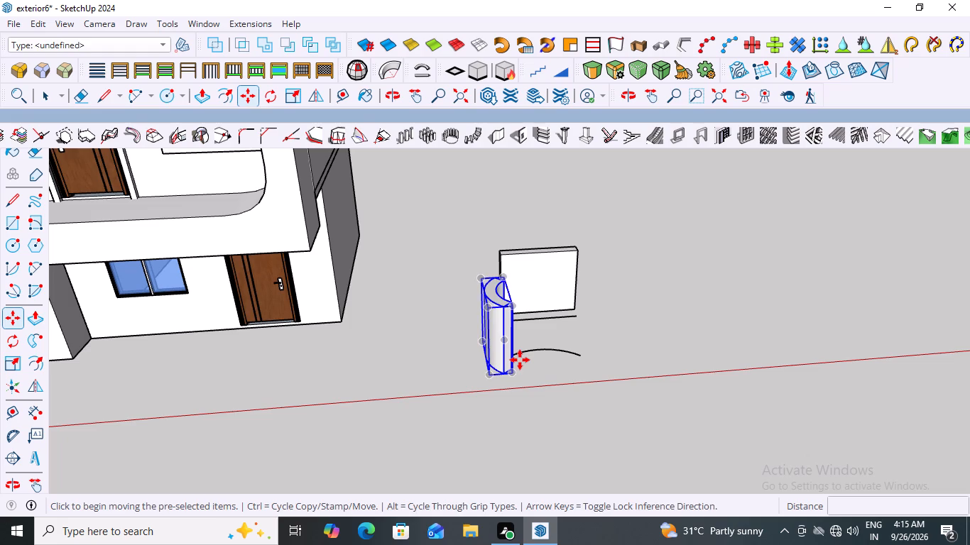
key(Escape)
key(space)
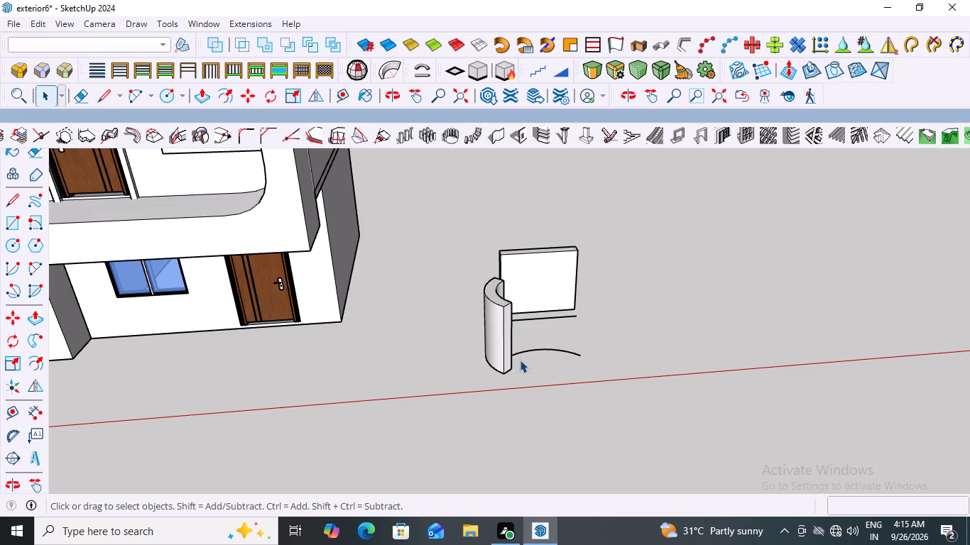
Move the bent wall piece by its bottom end corner onto the front corner of the balcony slab's open end, about 31' 6" away.
click(492, 344)
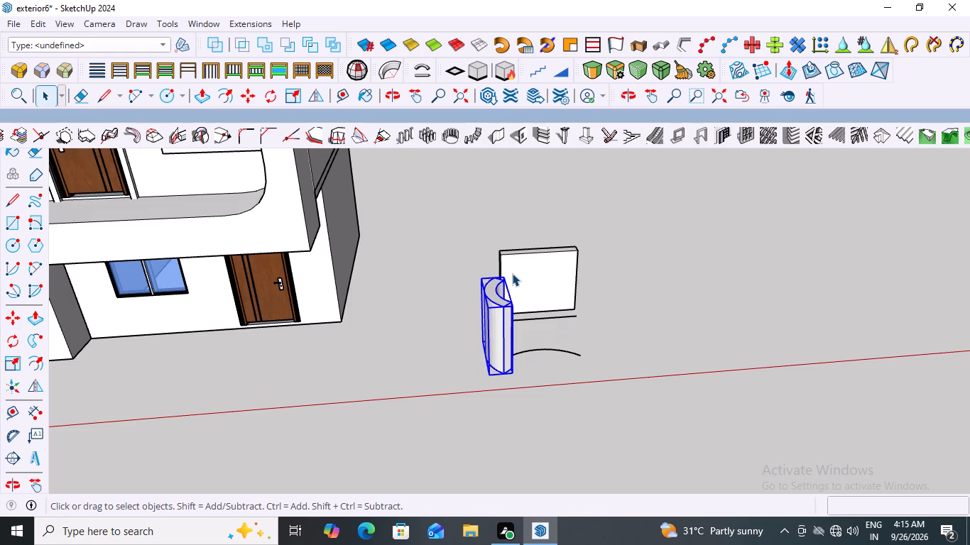
key(m)
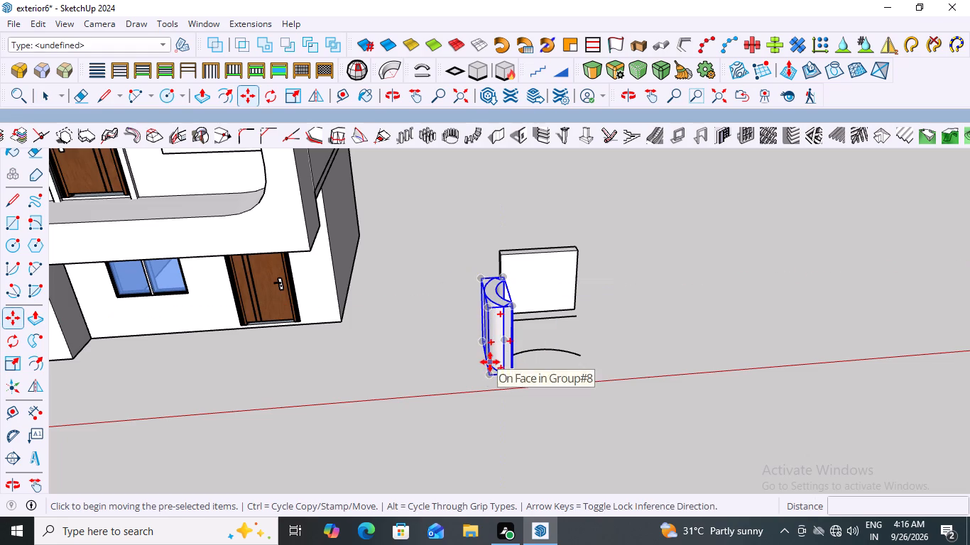
scroll(508, 384, up, 14)
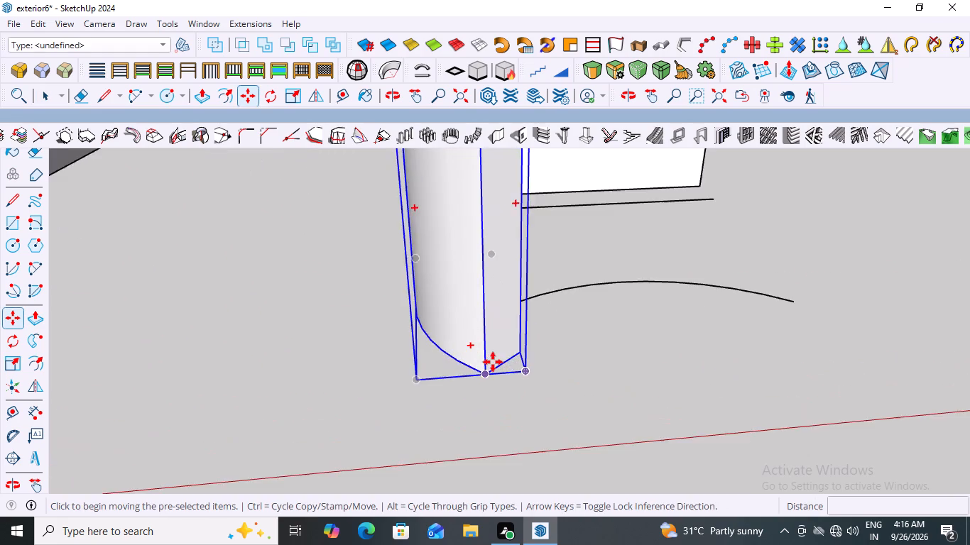
scroll(493, 362, up, 4)
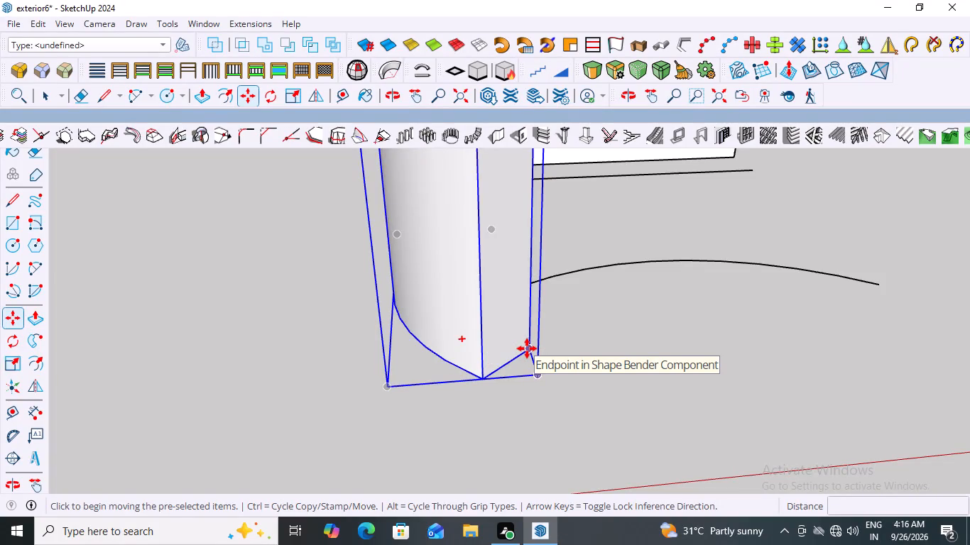
click(527, 348)
scroll(408, 315, down, 13)
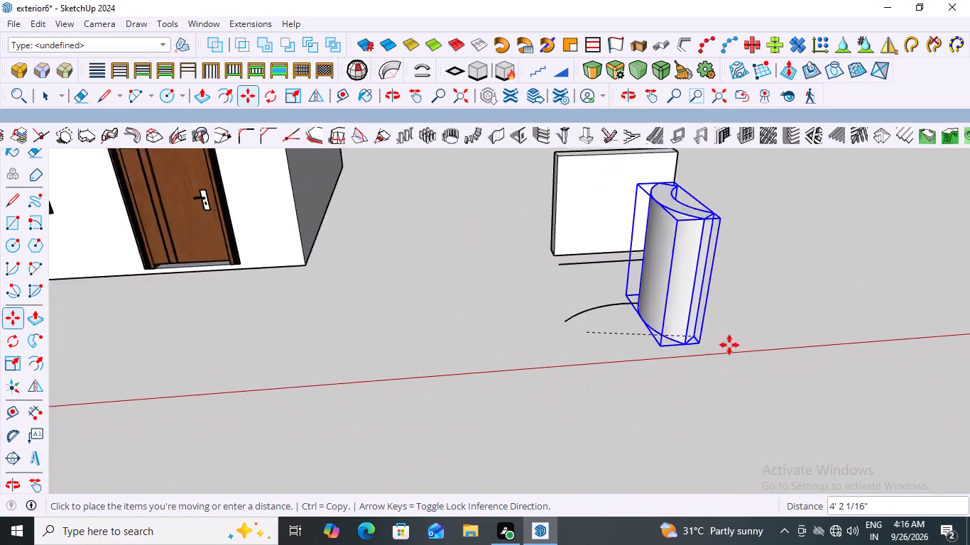
scroll(729, 345, down, 5)
scroll(485, 354, up, 2)
scroll(608, 363, down, 13)
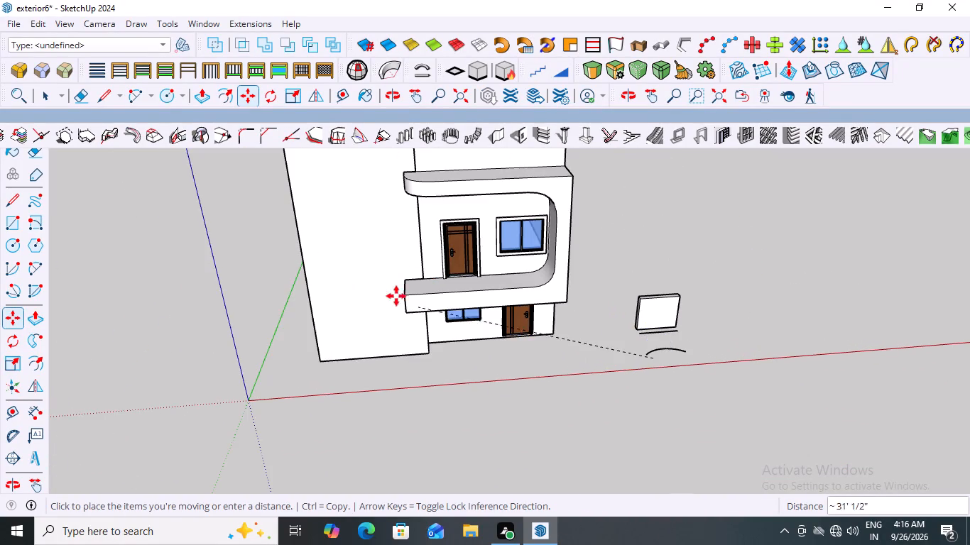
scroll(391, 288, up, 18)
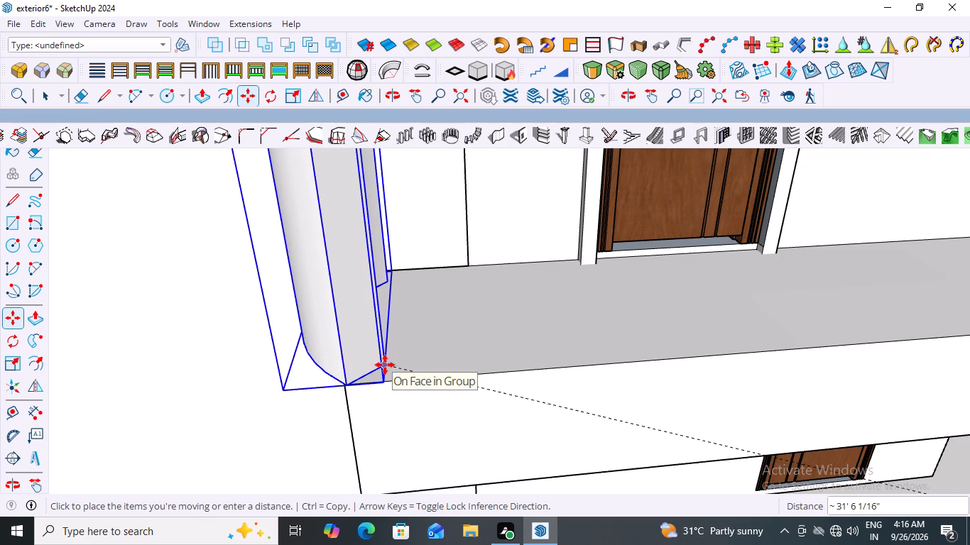
click(385, 365)
scroll(594, 370, down, 2)
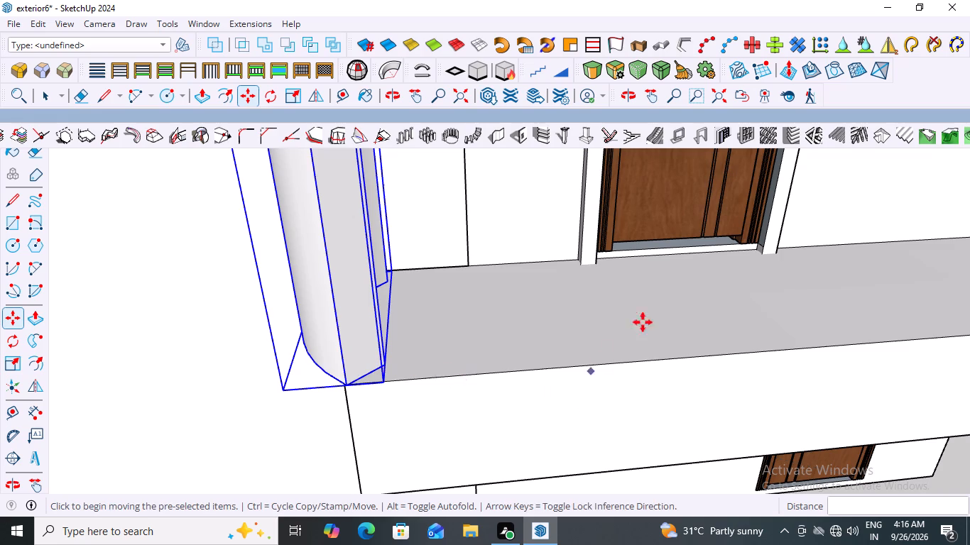
scroll(643, 322, down, 12)
key(space)
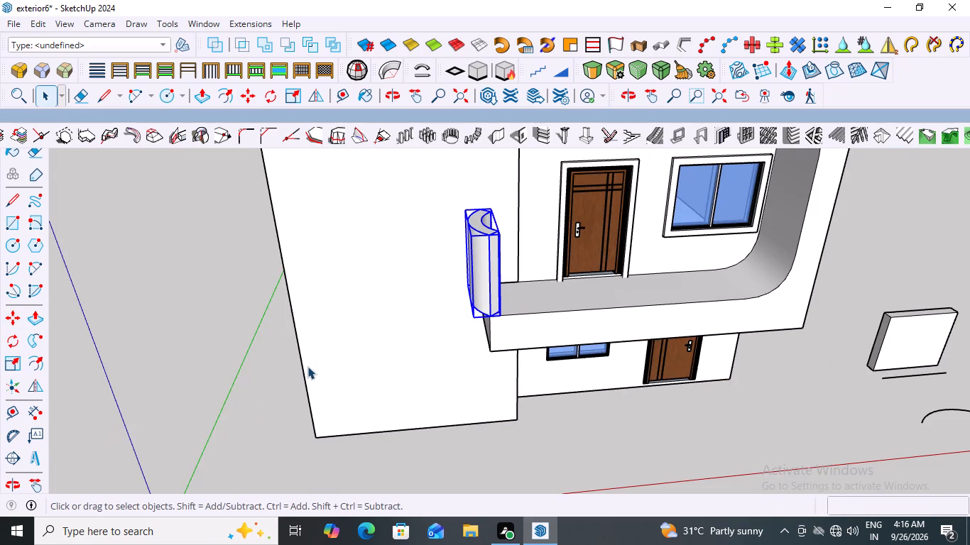
Scale the bent wall piece about its opposite side to make its outward bulge beyond the balcony slab's open end slightly shallower.
scroll(311, 365, up, 4)
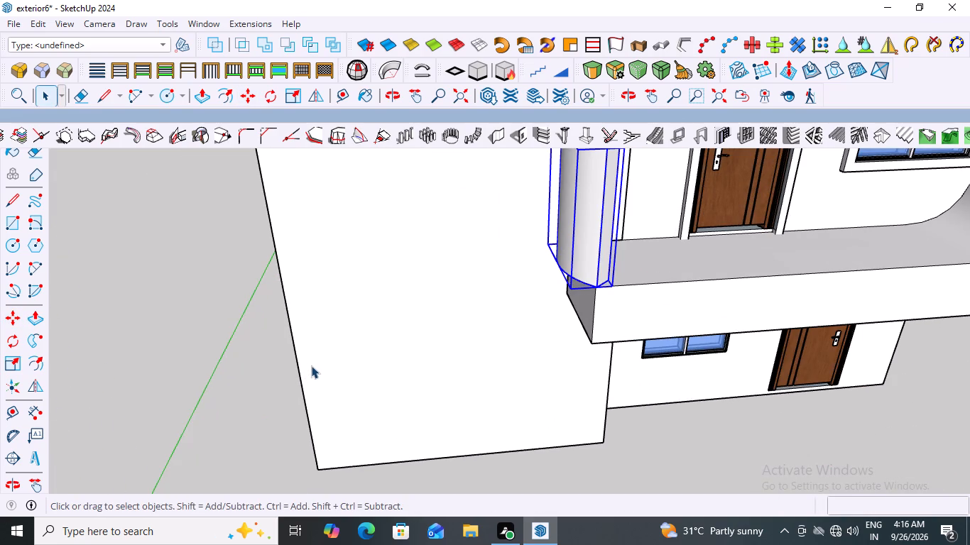
key(Escape)
scroll(338, 332, down, 8)
scroll(424, 271, up, 4)
middle_drag(378, 304, 599, 345)
scroll(580, 356, up, 1)
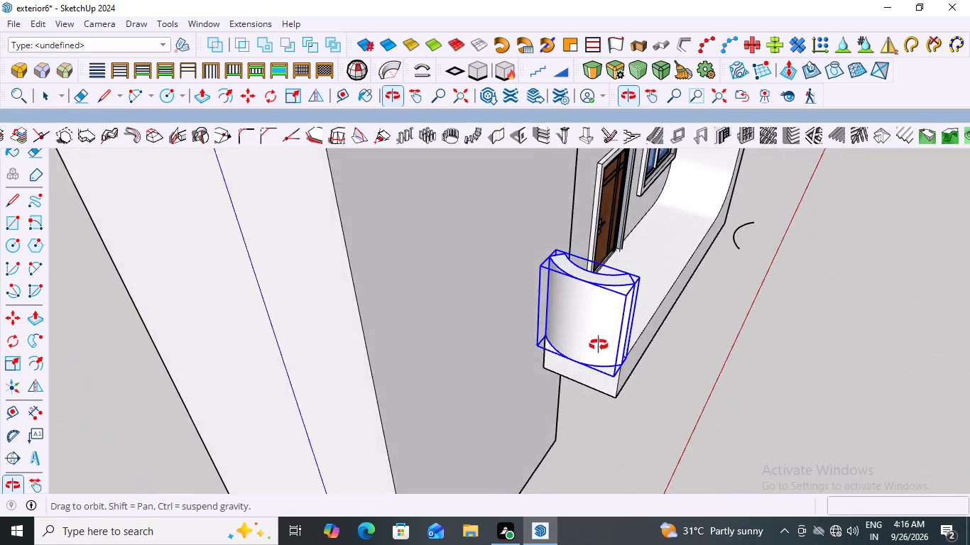
middle_drag(599, 345, 602, 271)
scroll(587, 292, up, 10)
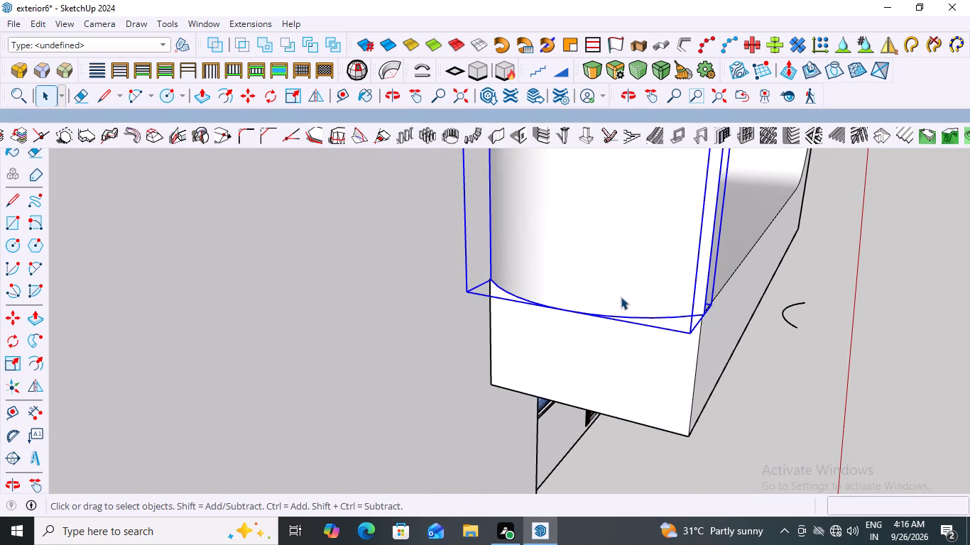
scroll(494, 295, down, 3)
middle_drag(584, 348, 290, 374)
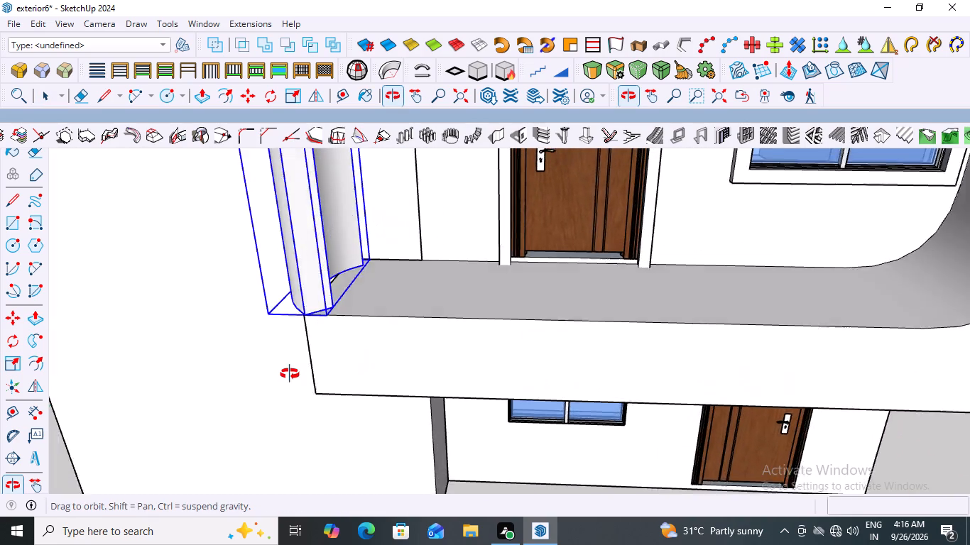
middle_drag(290, 374, 411, 402)
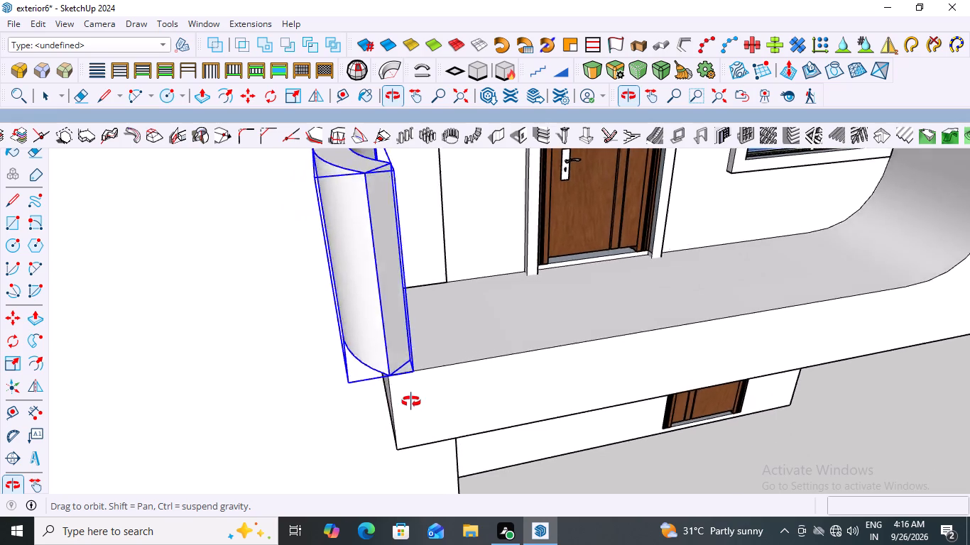
middle_drag(411, 402, 572, 424)
key(s)
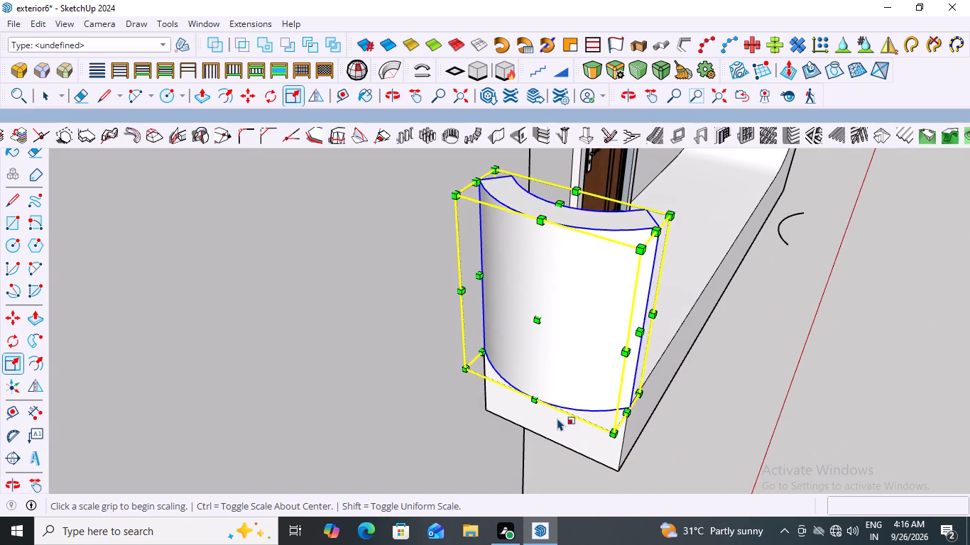
scroll(557, 417, up, 2)
scroll(609, 404, down, 6)
middle_drag(611, 414, 511, 413)
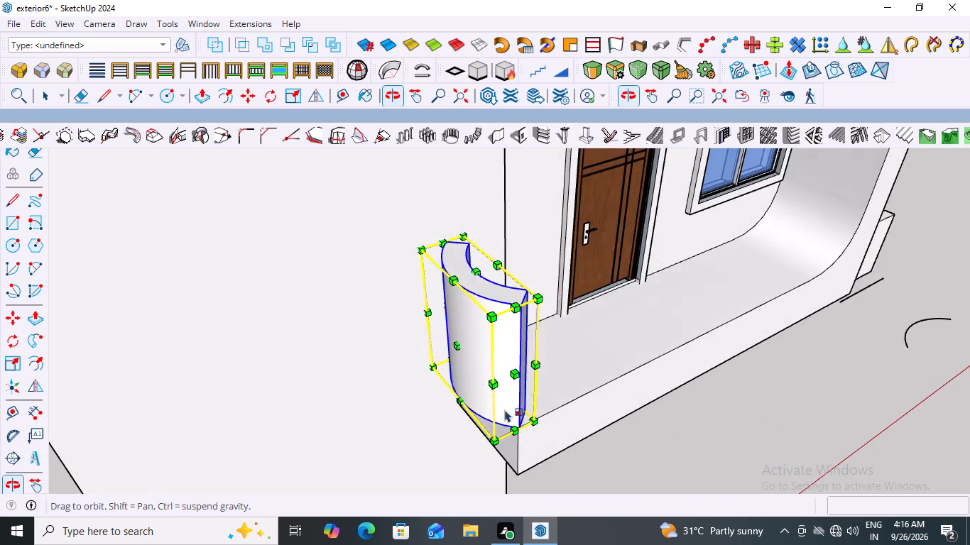
scroll(425, 355, up, 3)
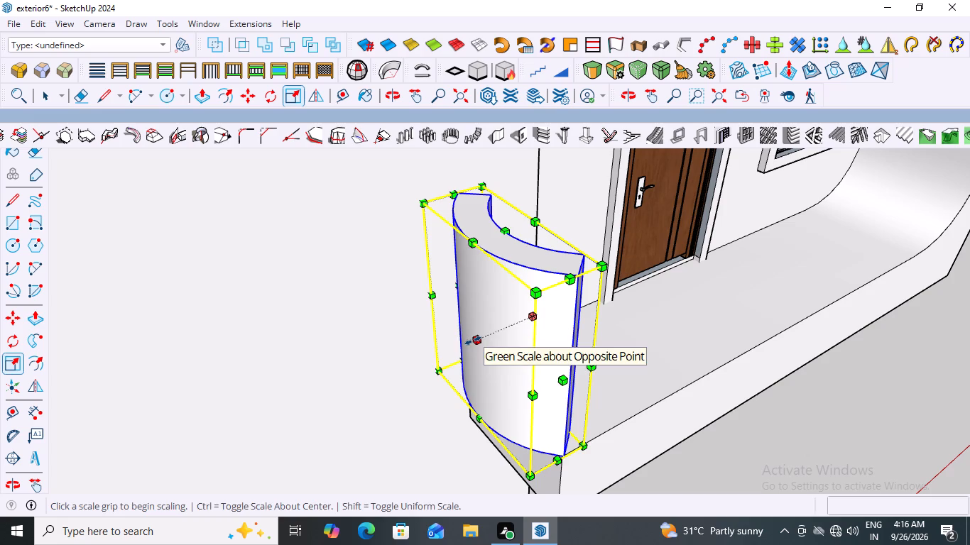
drag(473, 341, 495, 339)
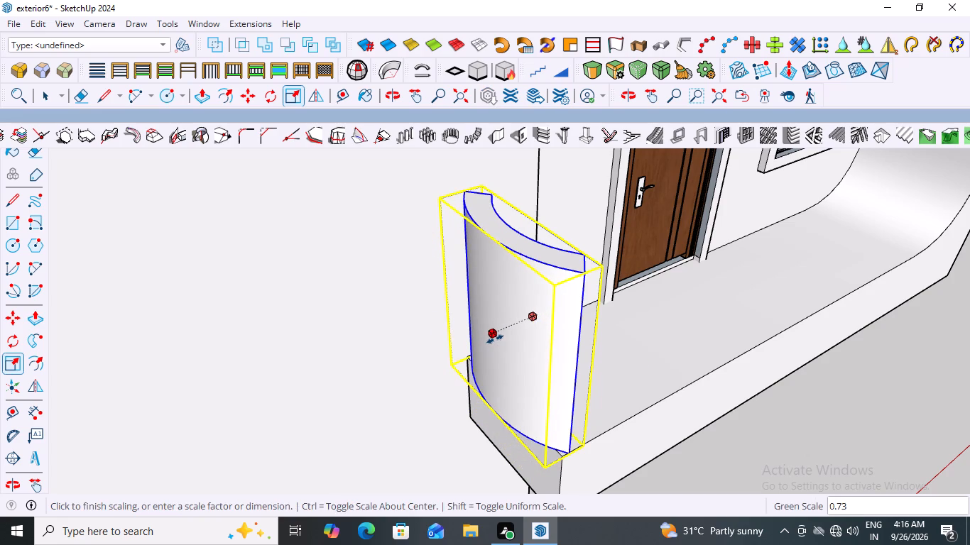
drag(495, 339, 488, 343)
key(Escape)
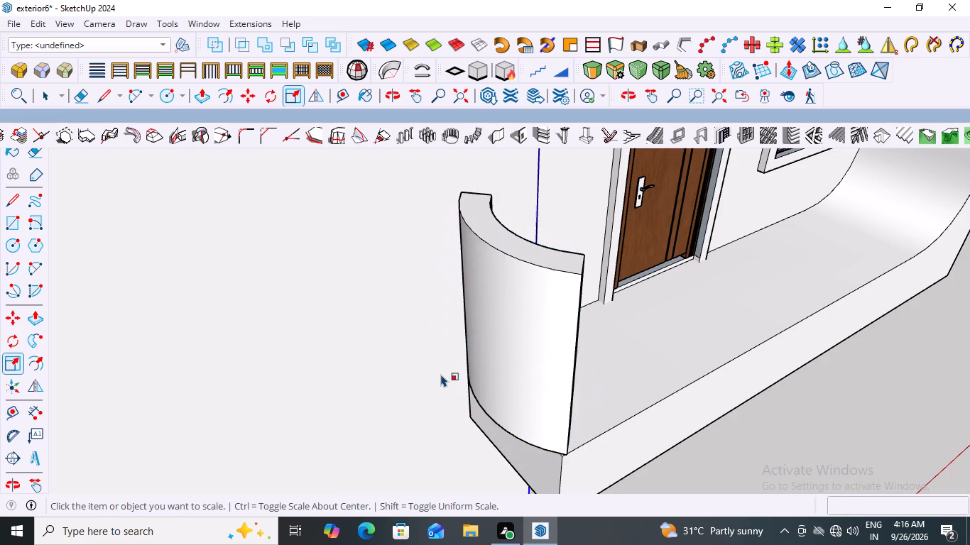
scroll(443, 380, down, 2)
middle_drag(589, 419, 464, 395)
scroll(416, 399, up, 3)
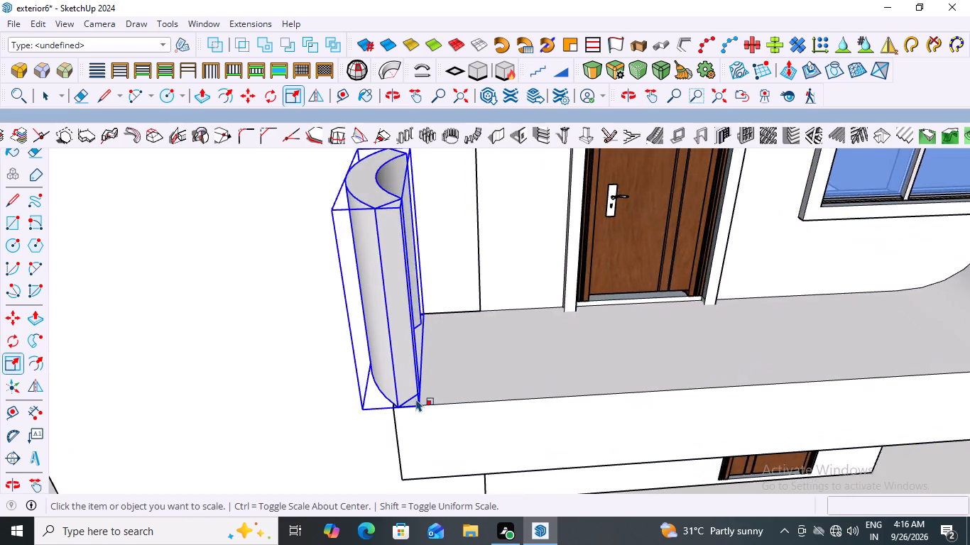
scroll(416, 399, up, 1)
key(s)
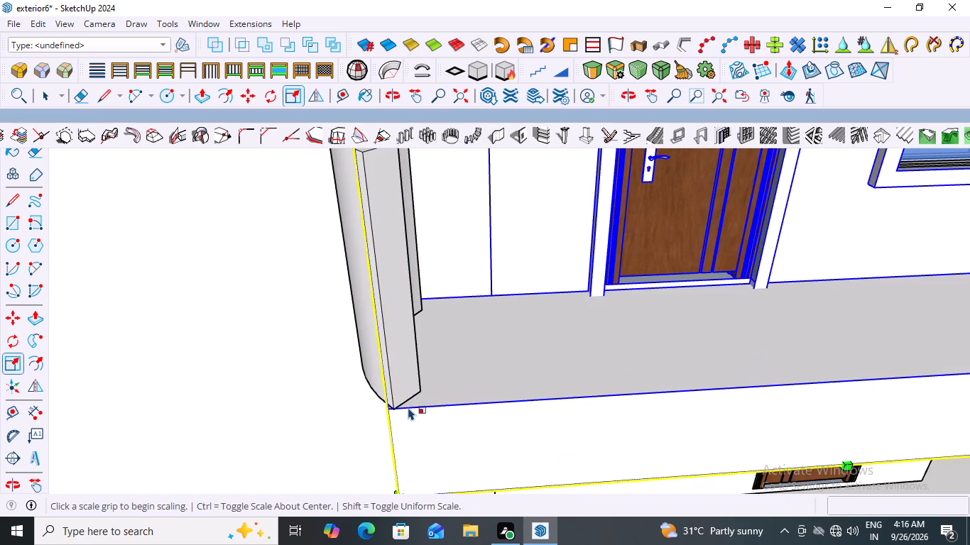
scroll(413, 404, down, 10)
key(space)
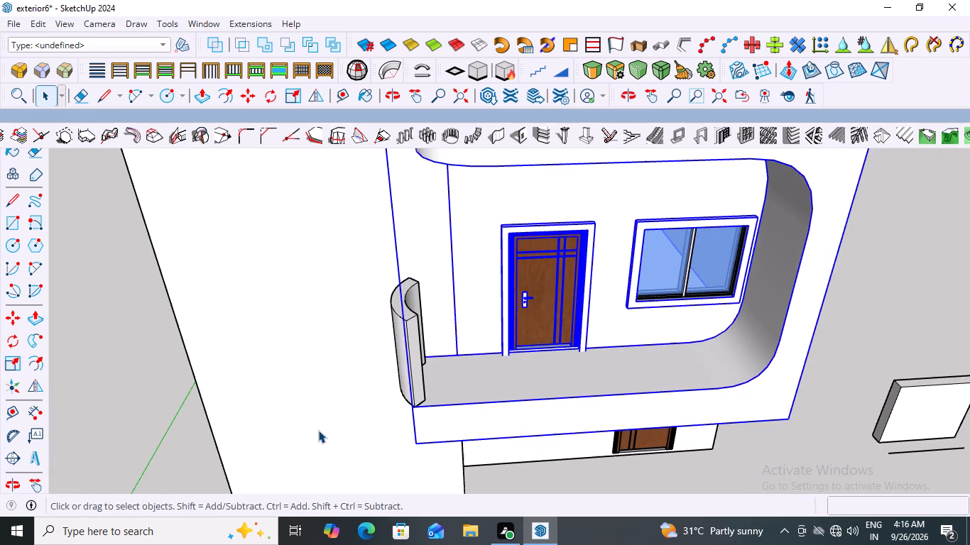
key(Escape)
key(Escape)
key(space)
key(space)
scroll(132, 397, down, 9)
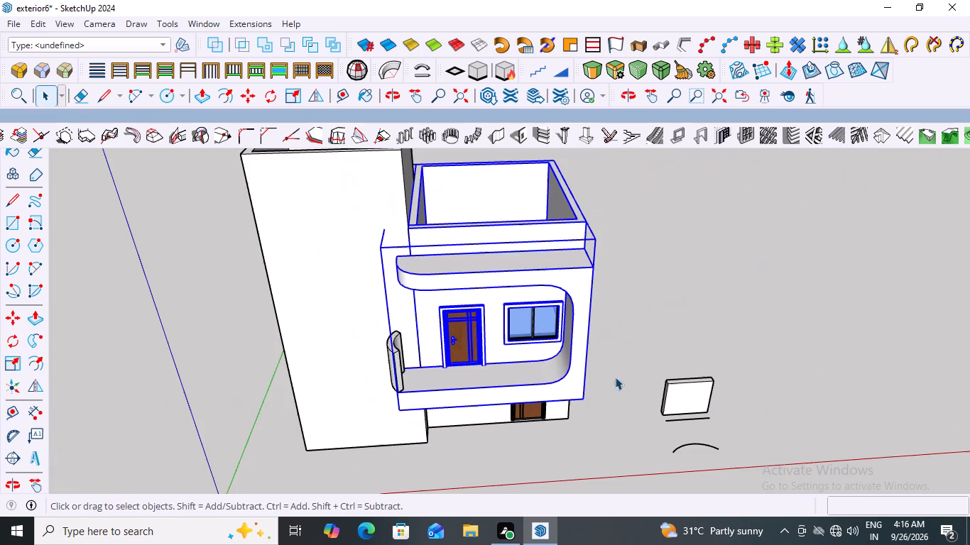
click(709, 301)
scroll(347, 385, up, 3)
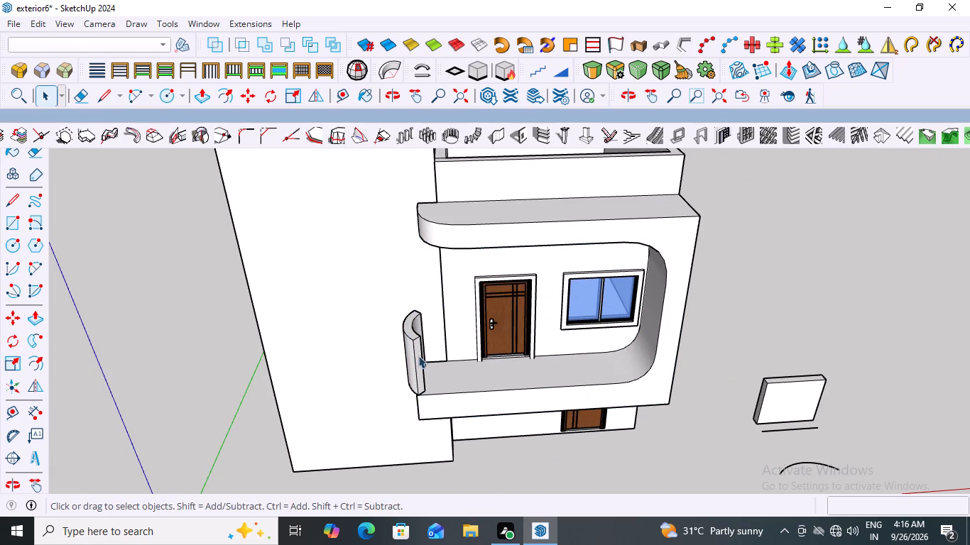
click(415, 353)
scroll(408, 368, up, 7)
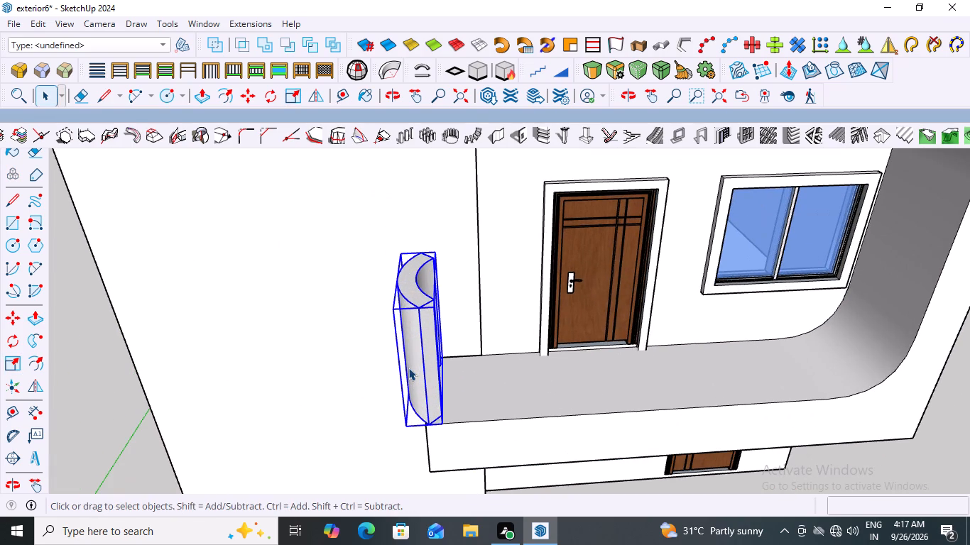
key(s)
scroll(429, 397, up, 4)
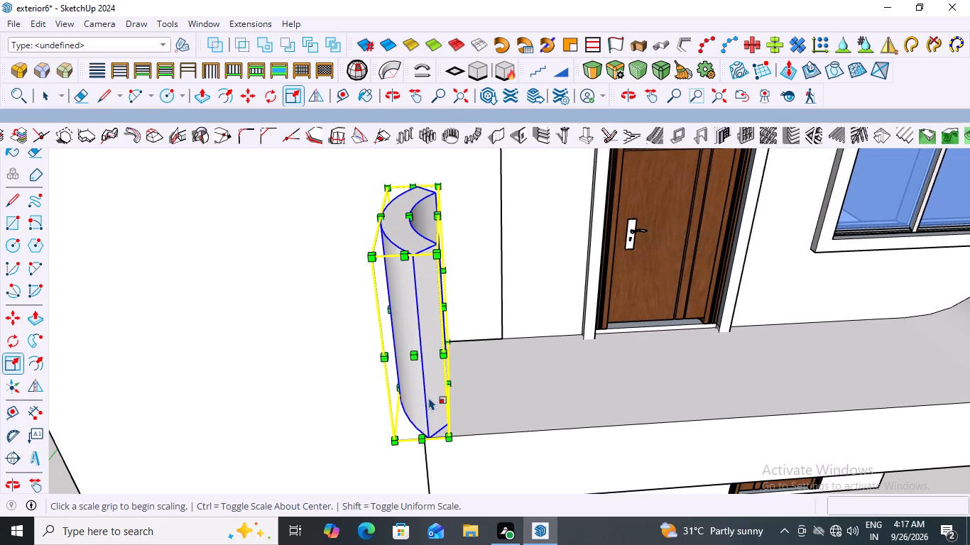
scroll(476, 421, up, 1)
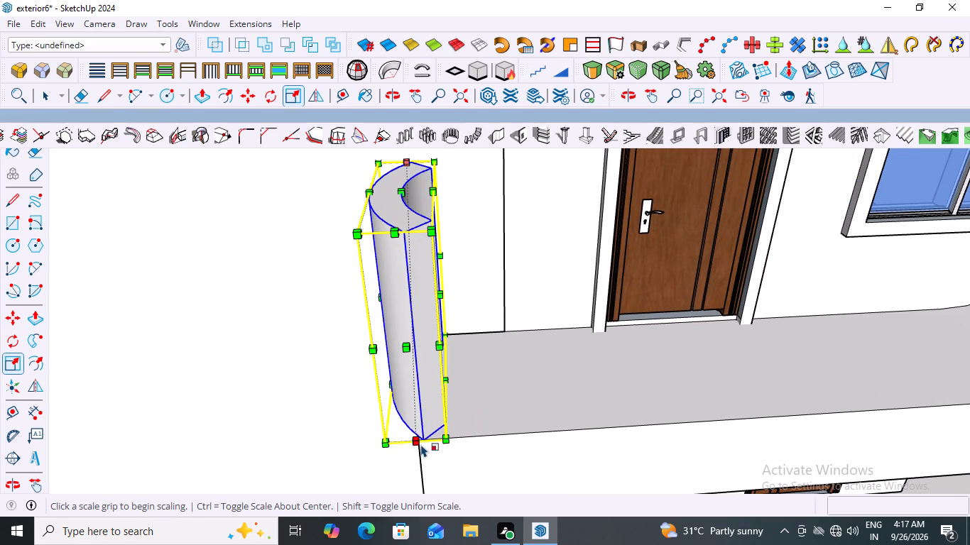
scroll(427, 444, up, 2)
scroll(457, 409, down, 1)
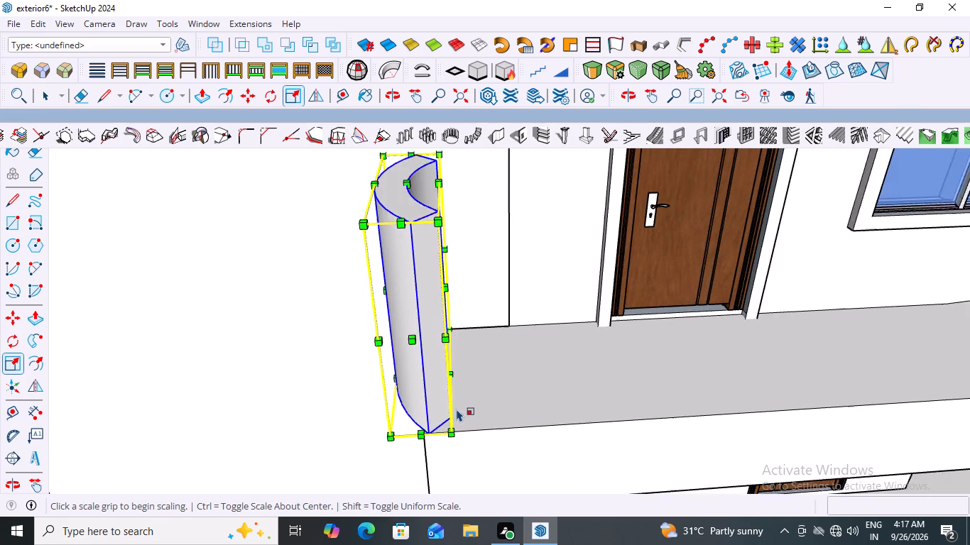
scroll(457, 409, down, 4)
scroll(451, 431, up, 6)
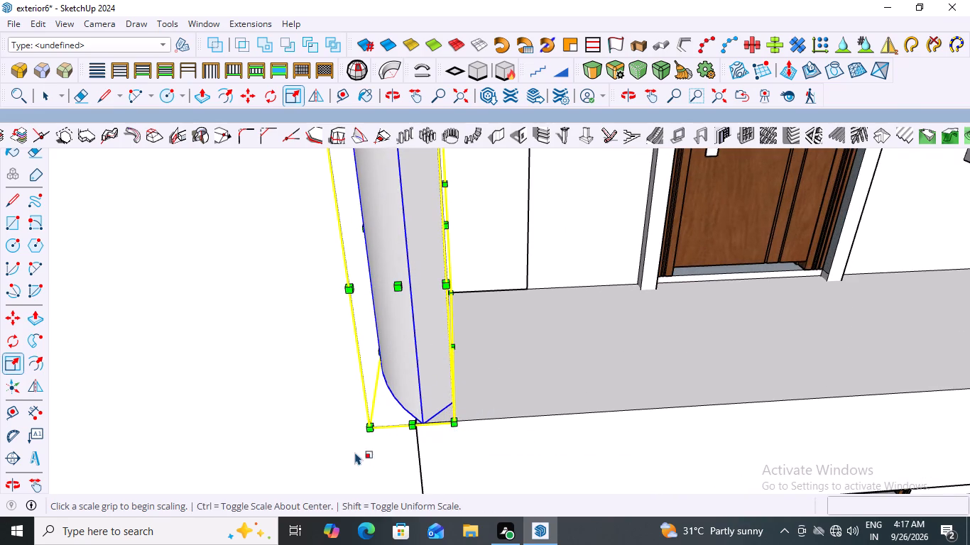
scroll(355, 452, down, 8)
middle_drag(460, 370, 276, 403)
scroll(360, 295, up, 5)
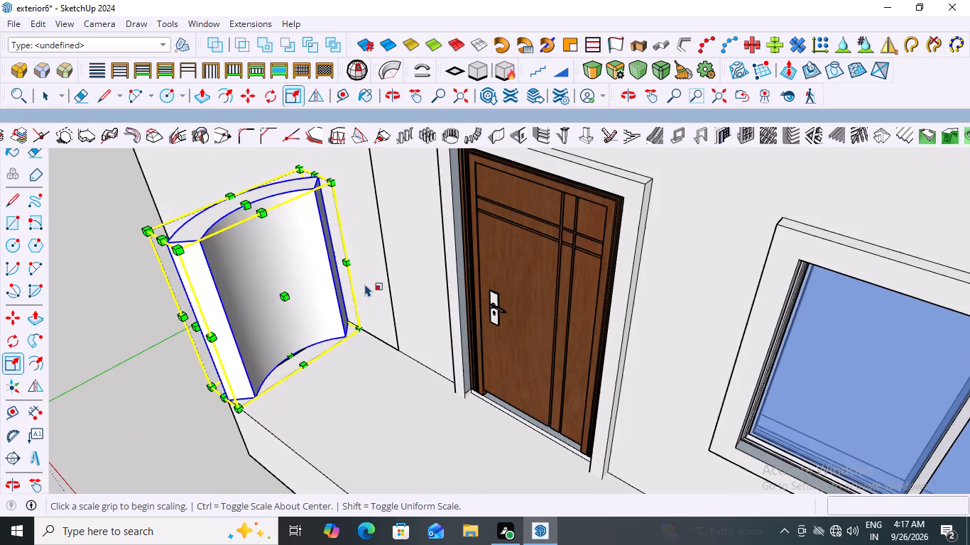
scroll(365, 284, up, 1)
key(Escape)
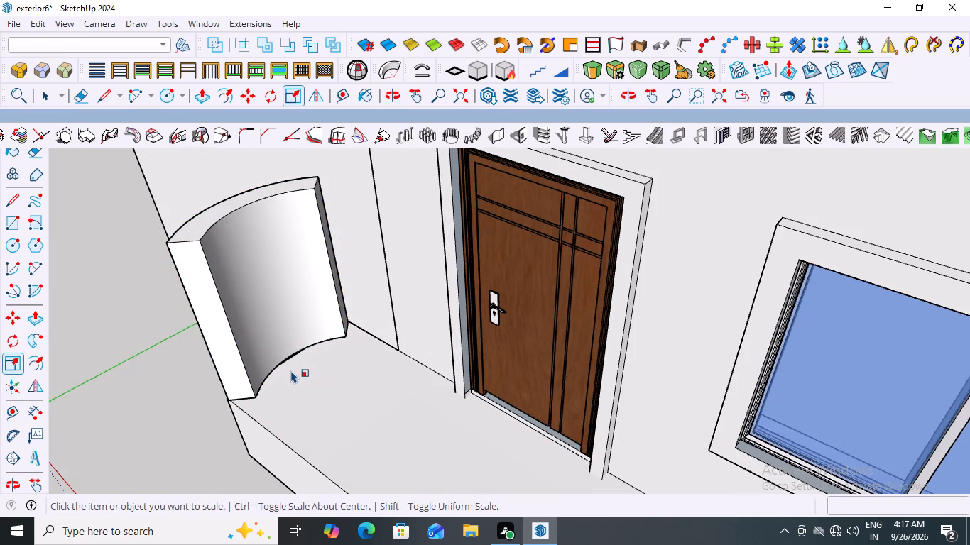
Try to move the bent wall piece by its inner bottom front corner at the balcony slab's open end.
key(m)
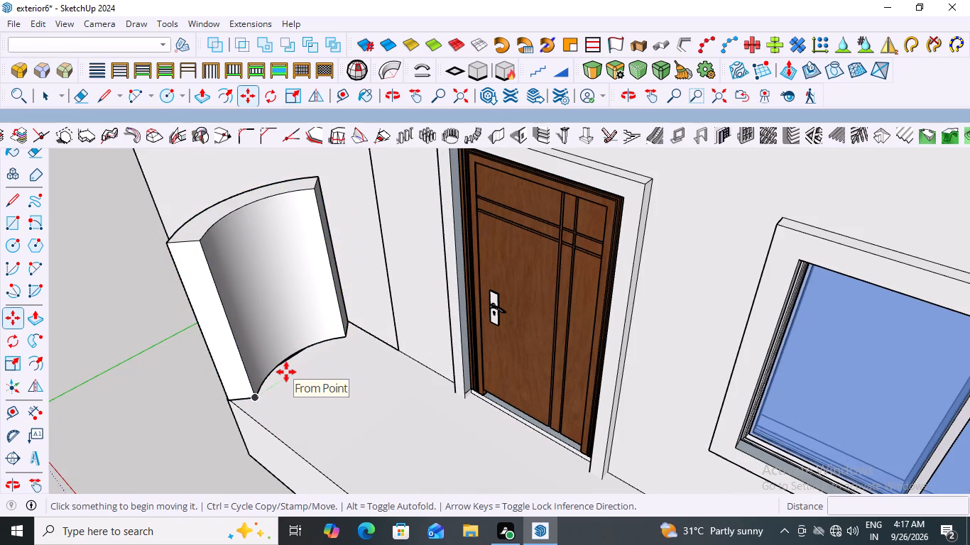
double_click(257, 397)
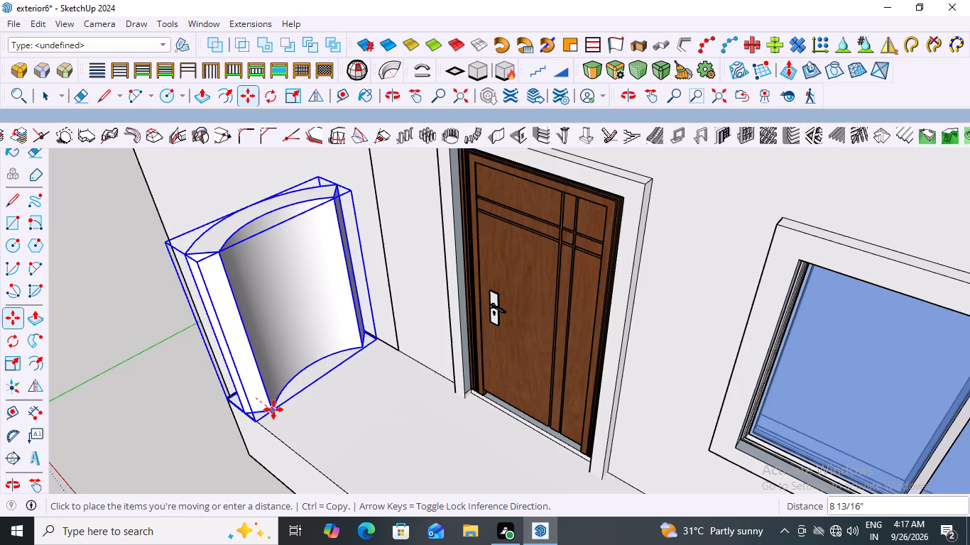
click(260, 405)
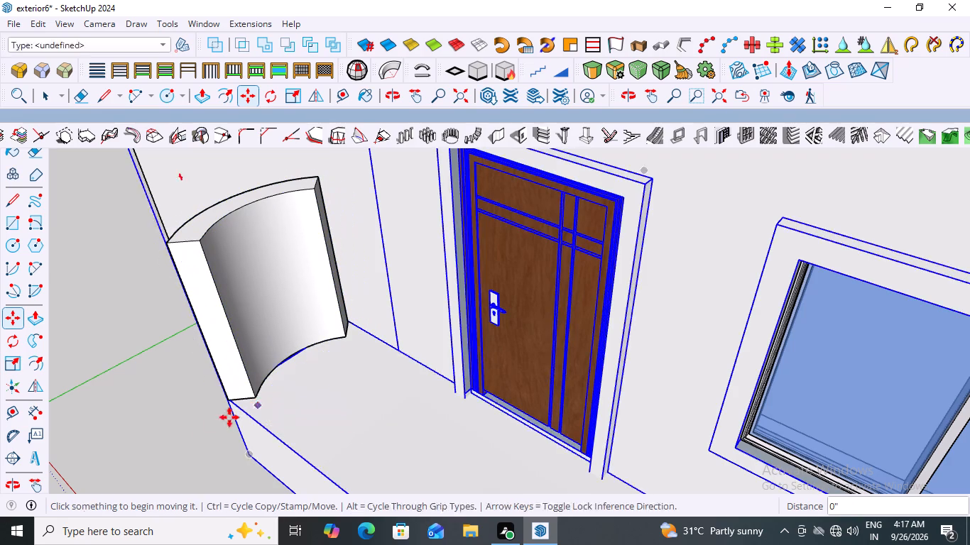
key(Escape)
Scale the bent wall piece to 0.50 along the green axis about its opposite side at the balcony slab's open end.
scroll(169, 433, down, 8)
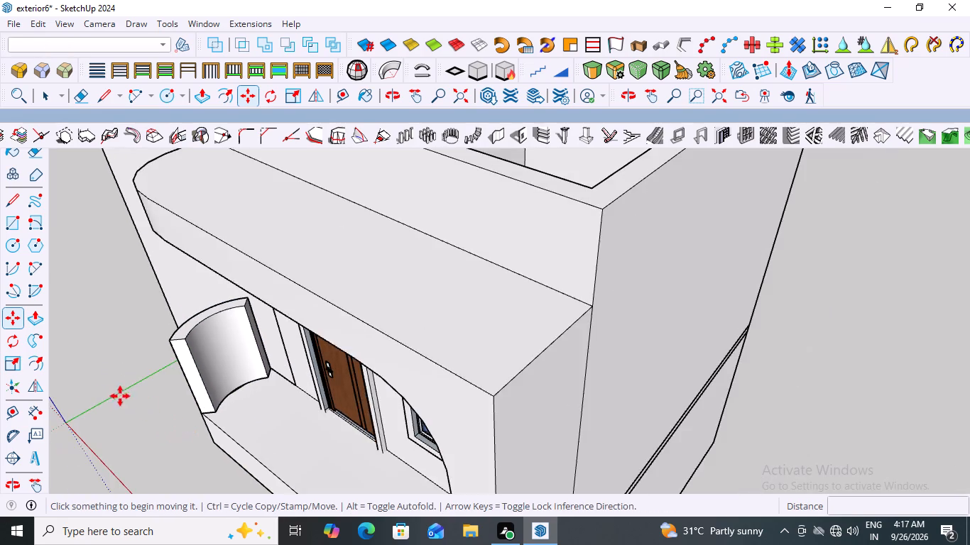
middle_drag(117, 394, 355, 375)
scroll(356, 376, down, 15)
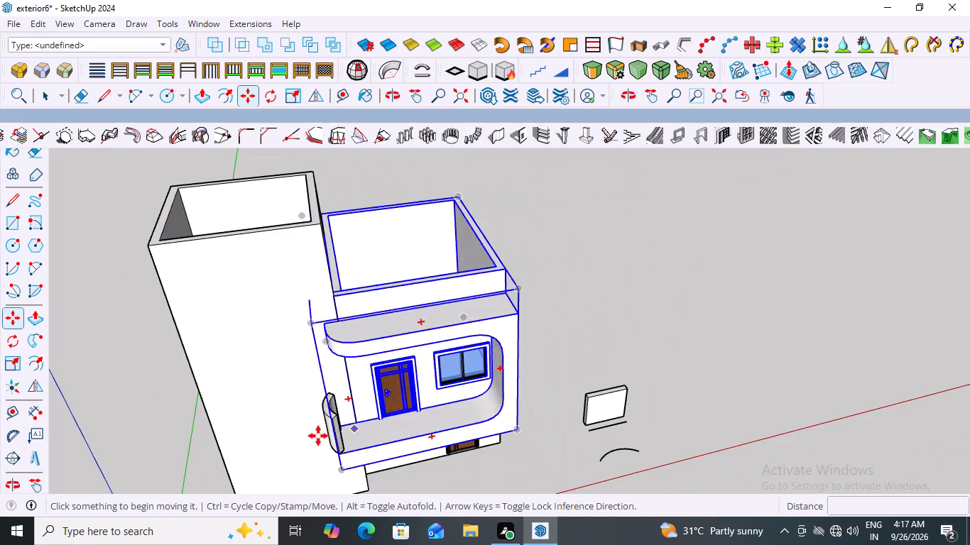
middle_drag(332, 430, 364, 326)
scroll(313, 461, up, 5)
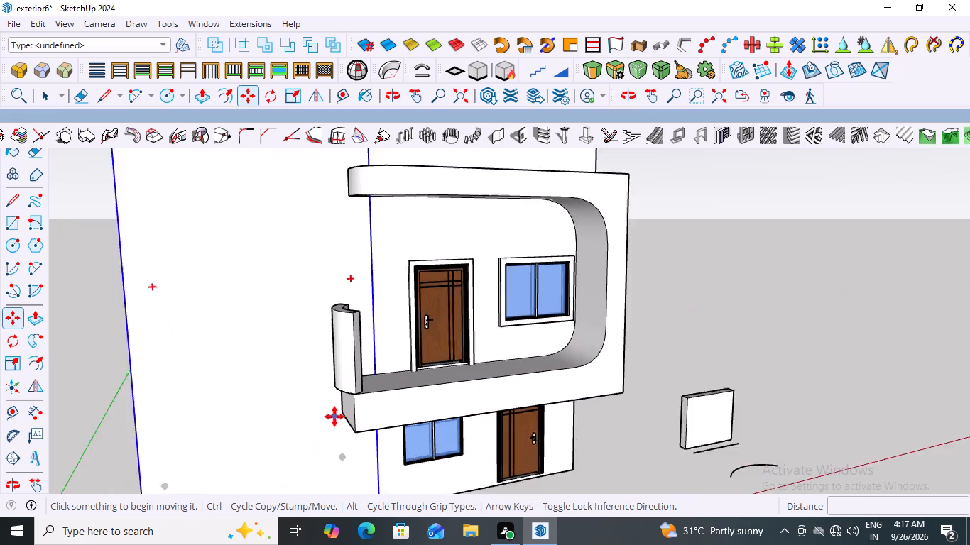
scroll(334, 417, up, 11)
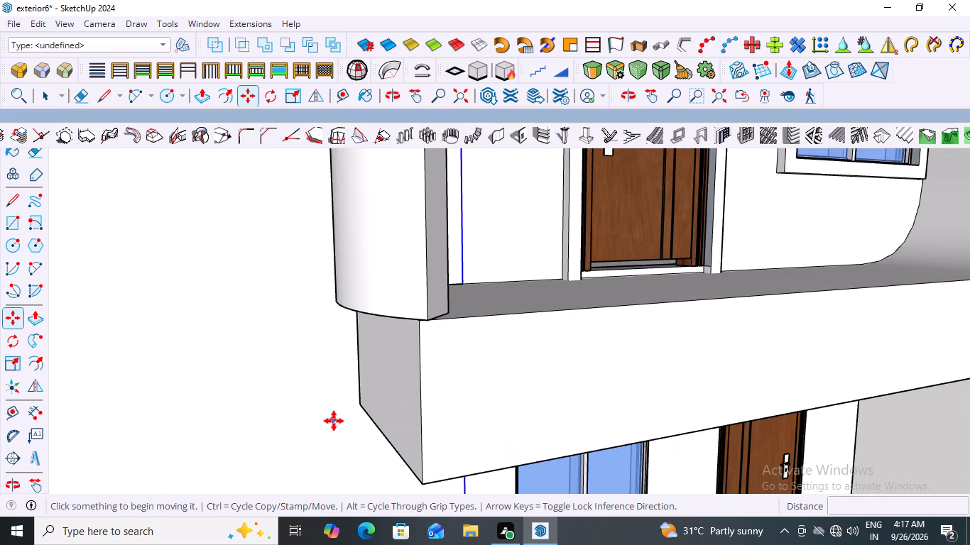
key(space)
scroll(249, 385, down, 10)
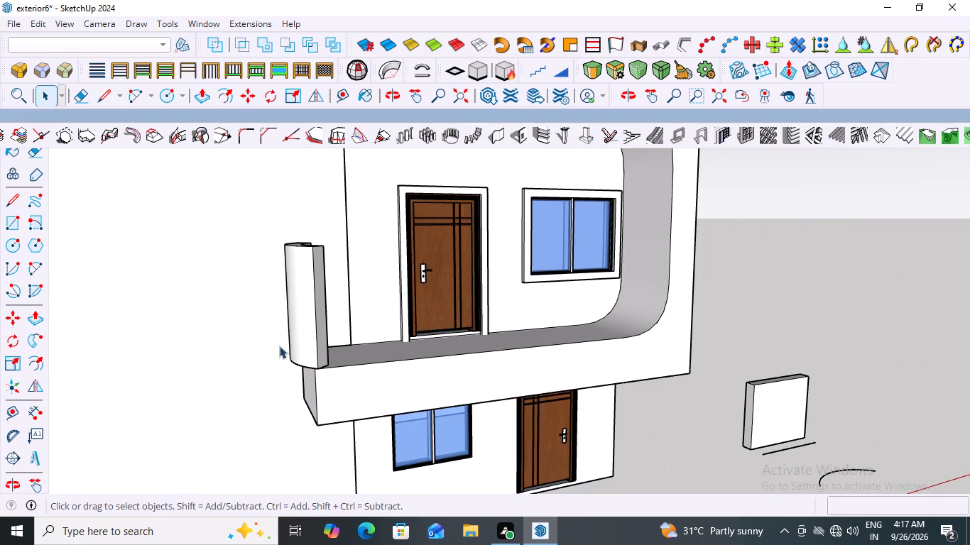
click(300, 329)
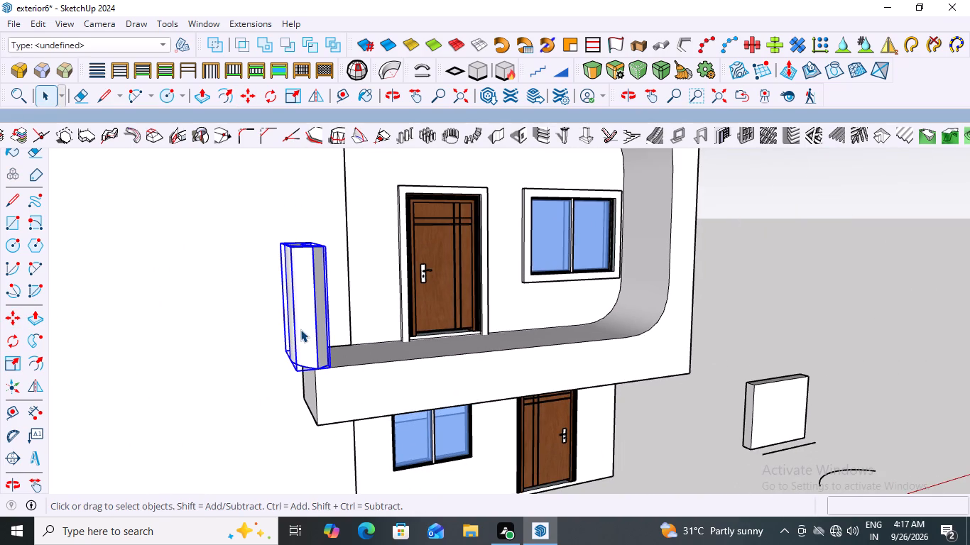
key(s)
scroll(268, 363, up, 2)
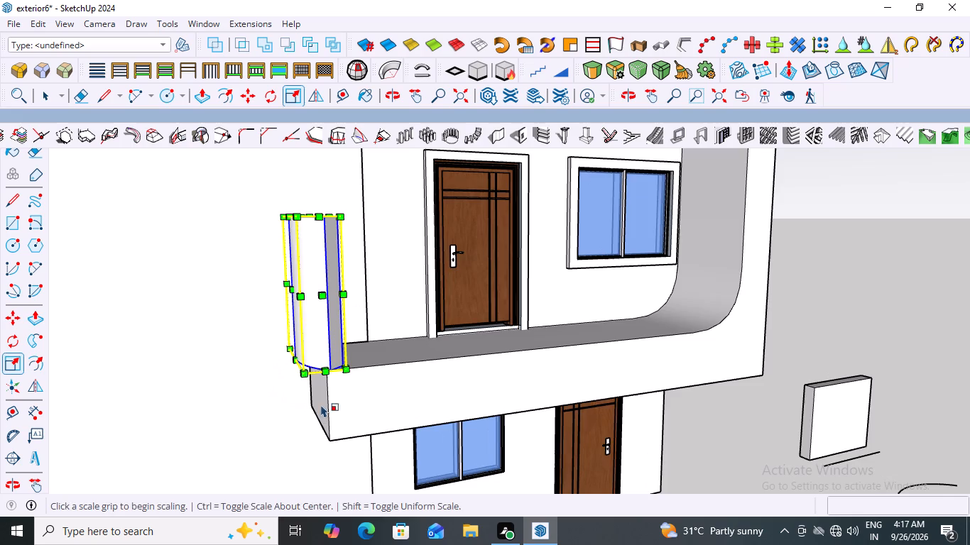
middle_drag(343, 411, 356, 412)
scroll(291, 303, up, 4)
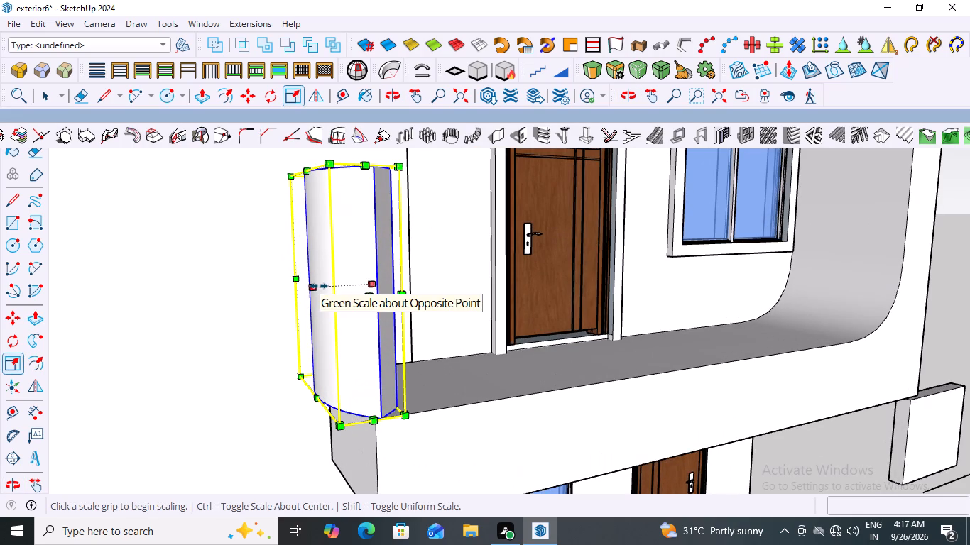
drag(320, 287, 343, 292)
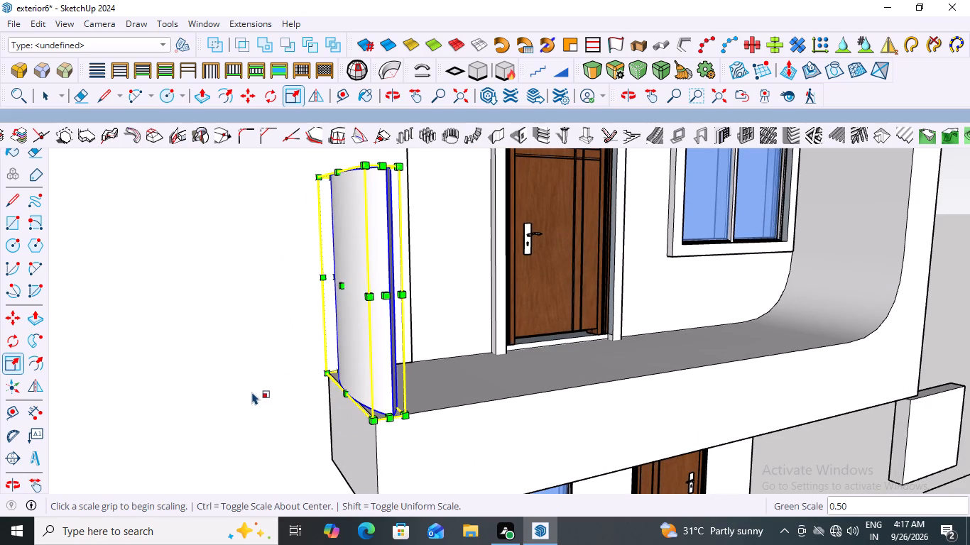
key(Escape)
Examine from several angles how the narrowed bent wall piece sits on the balcony slab's open end.
scroll(252, 392, down, 7)
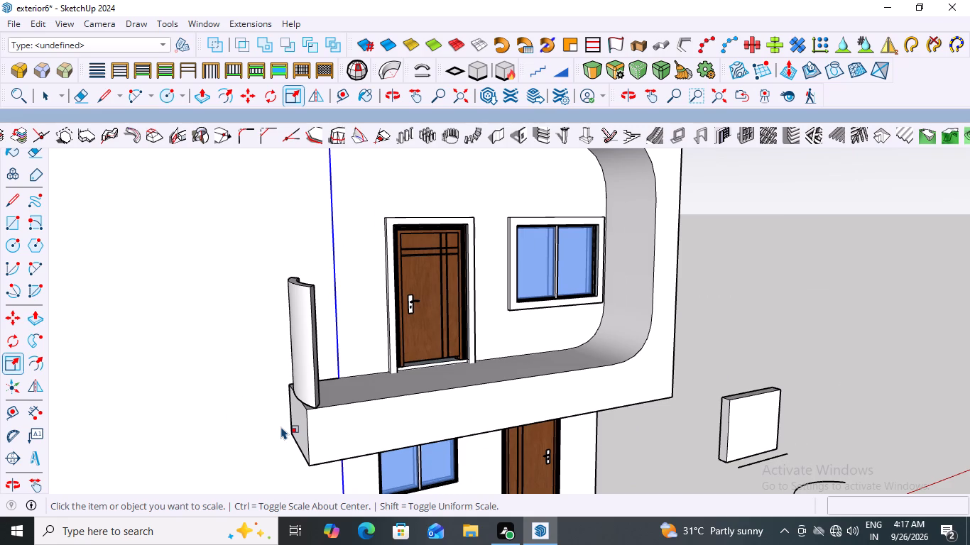
scroll(229, 450, down, 7)
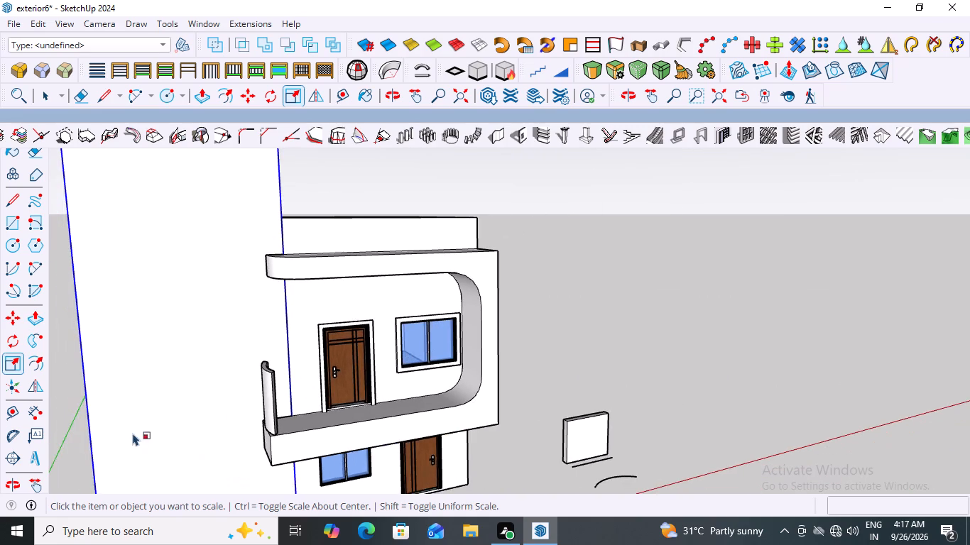
scroll(366, 368, down, 6)
middle_drag(386, 386, 273, 397)
scroll(285, 353, up, 3)
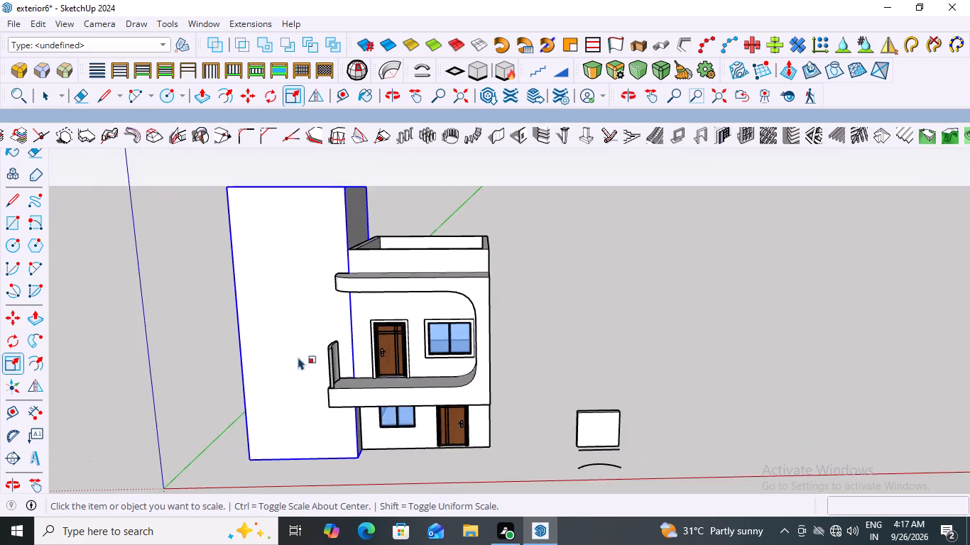
scroll(298, 357, up, 6)
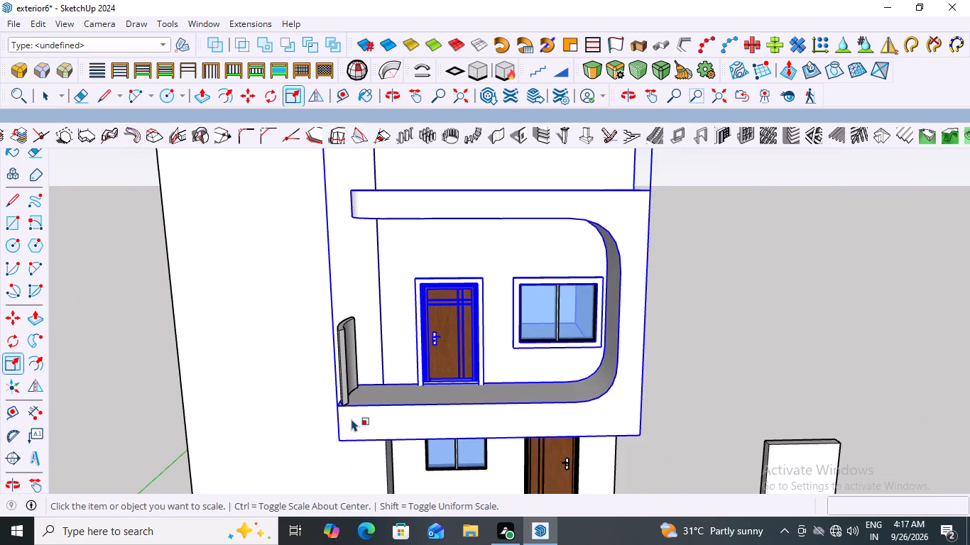
scroll(326, 402, up, 6)
middle_drag(426, 437, 481, 449)
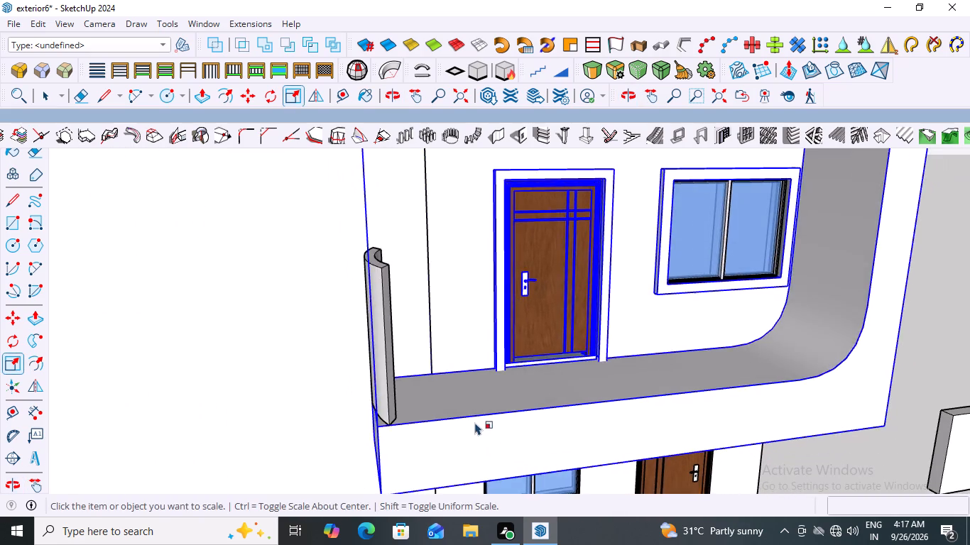
scroll(475, 422, down, 3)
middle_drag(402, 417, 491, 444)
scroll(488, 454, up, 5)
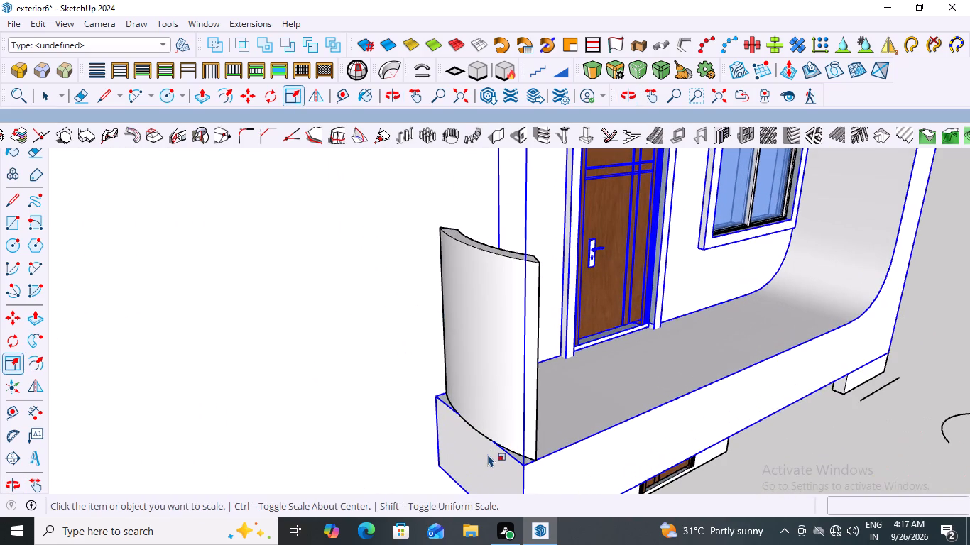
scroll(481, 448, down, 3)
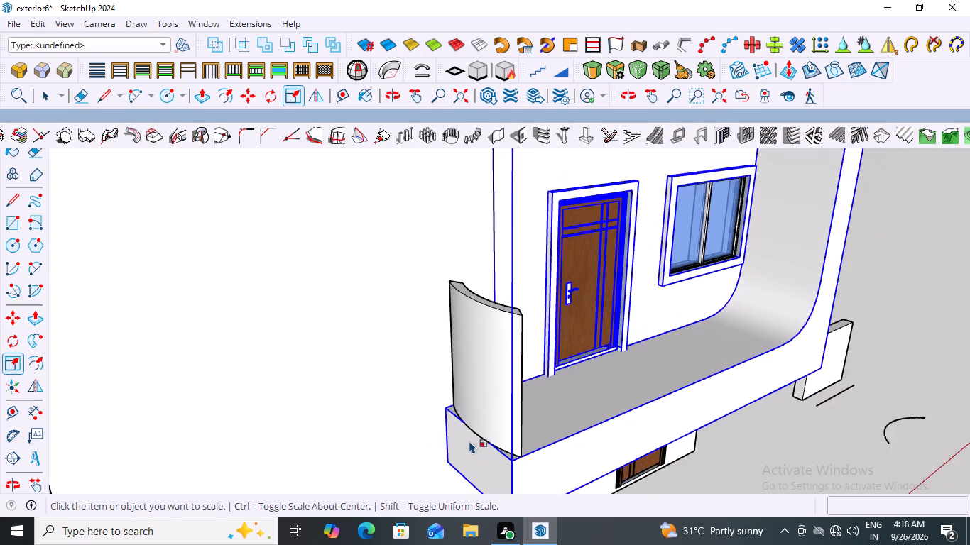
scroll(469, 441, down, 12)
middle_drag(695, 396, 437, 424)
scroll(361, 392, up, 18)
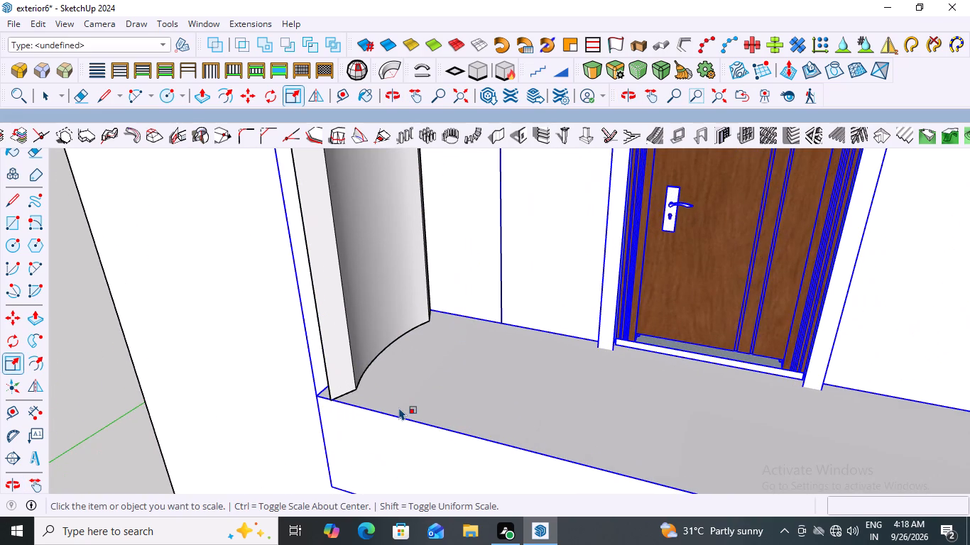
scroll(374, 434, down, 9)
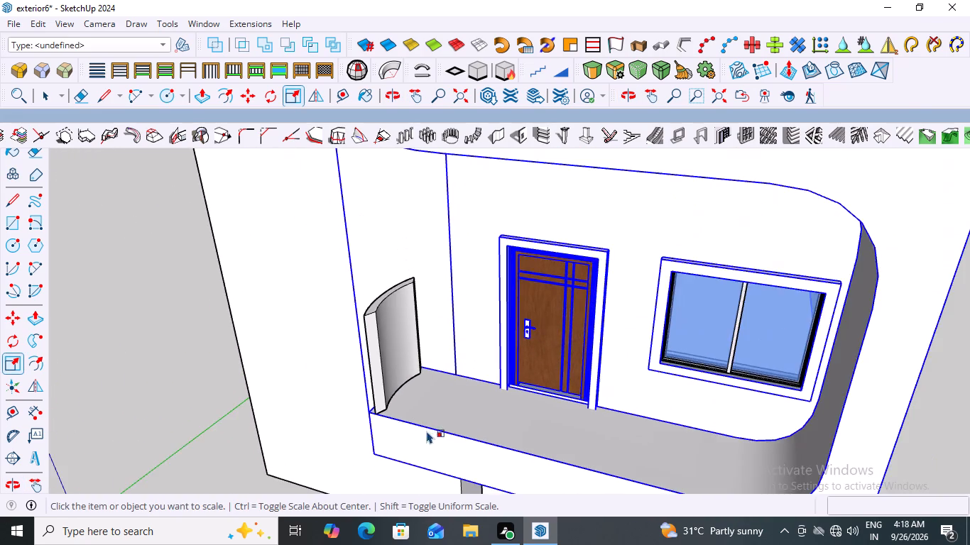
scroll(391, 431, down, 3)
middle_drag(339, 430, 475, 436)
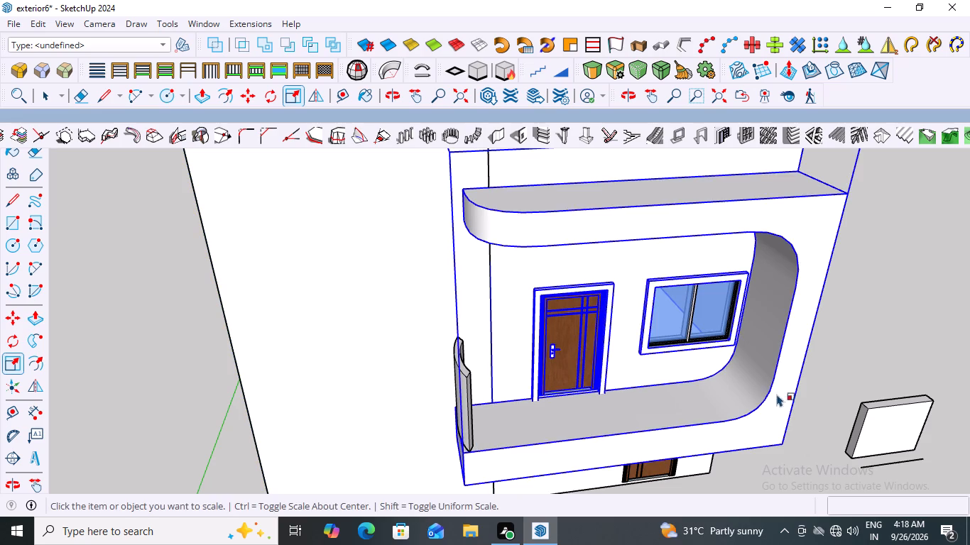
key(Escape)
key(Escape)
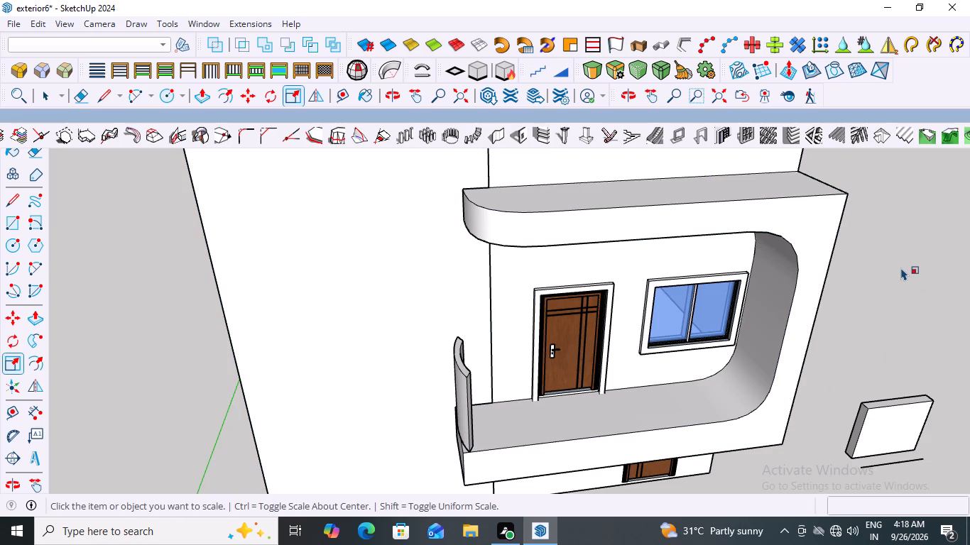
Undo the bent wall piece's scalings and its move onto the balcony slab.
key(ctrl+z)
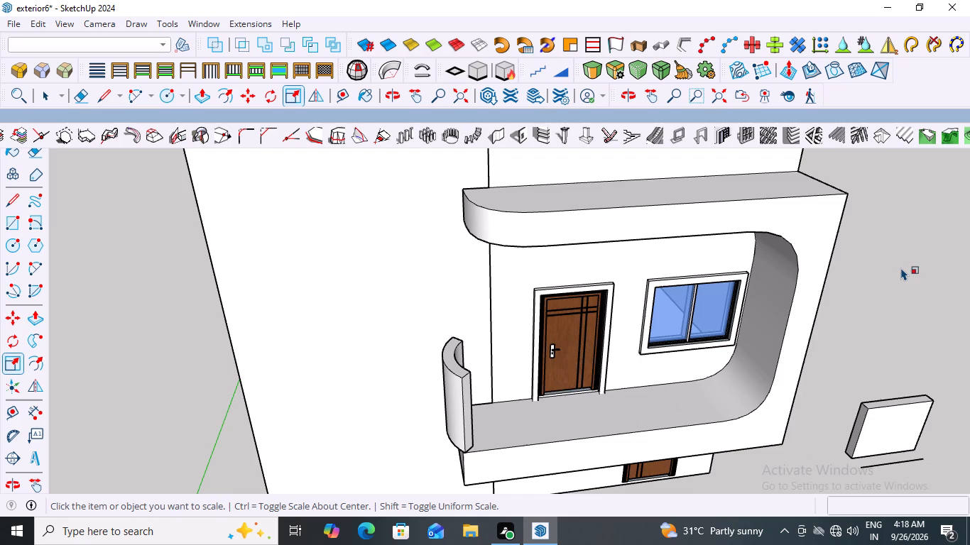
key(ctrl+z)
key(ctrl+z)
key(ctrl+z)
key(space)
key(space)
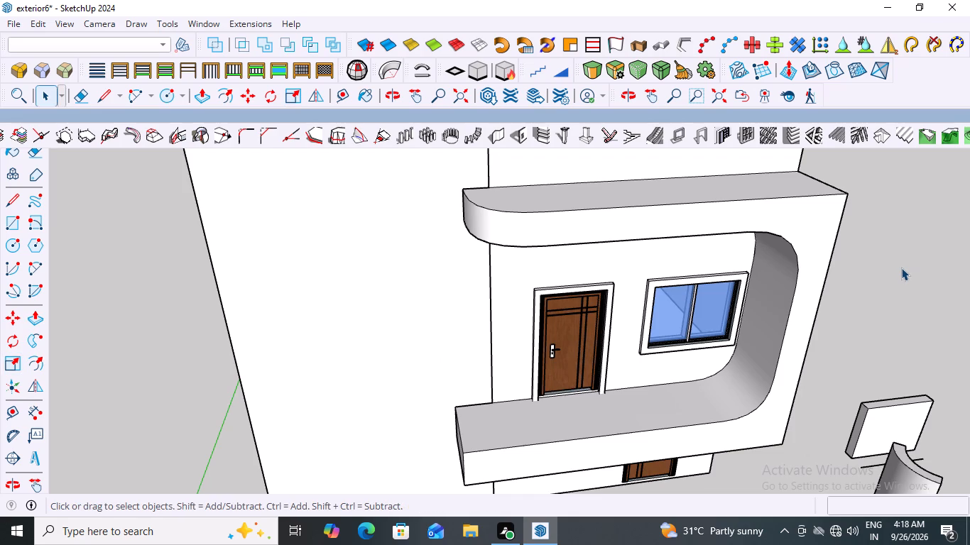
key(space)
Delete the bent wall piece, the flat wall group and the loose line and arc beside the house.
scroll(709, 305, down, 2)
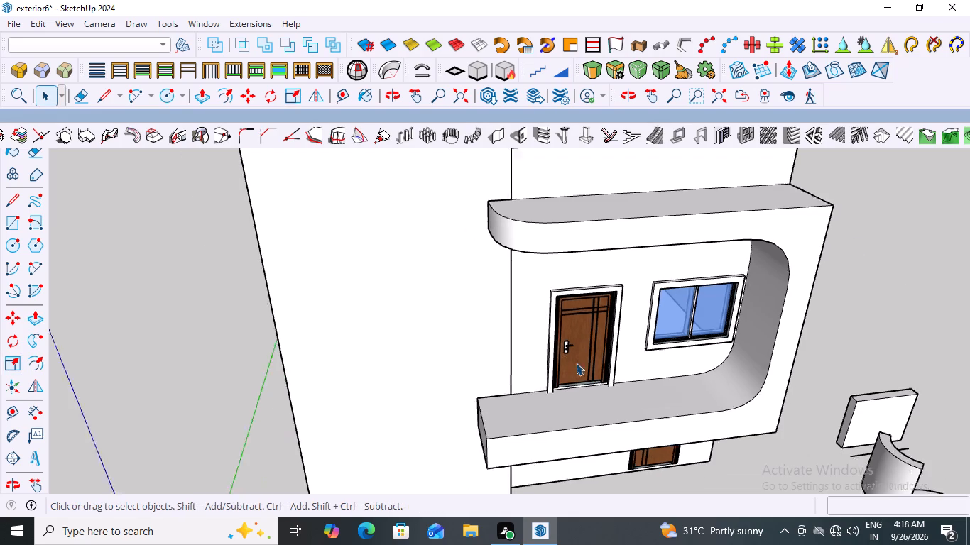
scroll(576, 363, down, 8)
scroll(728, 482, up, 7)
drag(783, 283, 671, 446)
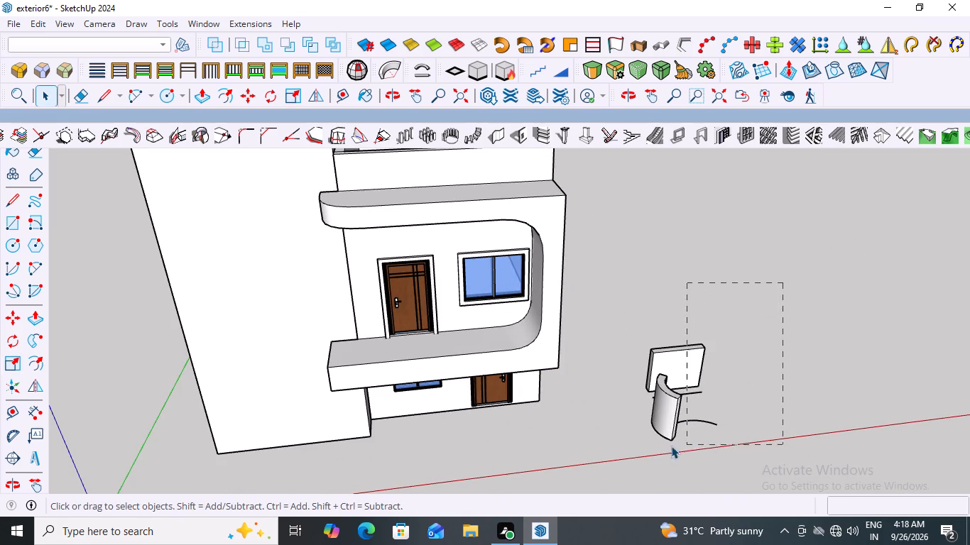
drag(671, 446, 652, 434)
key(Delete)
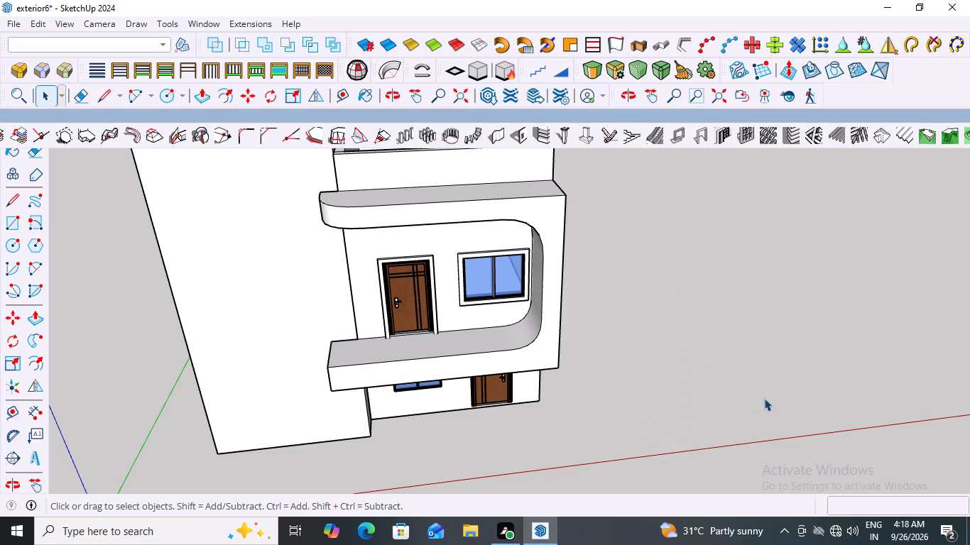
Inside the house front group, draw a rectangle about 7 3/8" by 4' 7/16" on the balcony floor along its open end.
scroll(714, 449, down, 5)
scroll(447, 422, up, 7)
triple_click(486, 368)
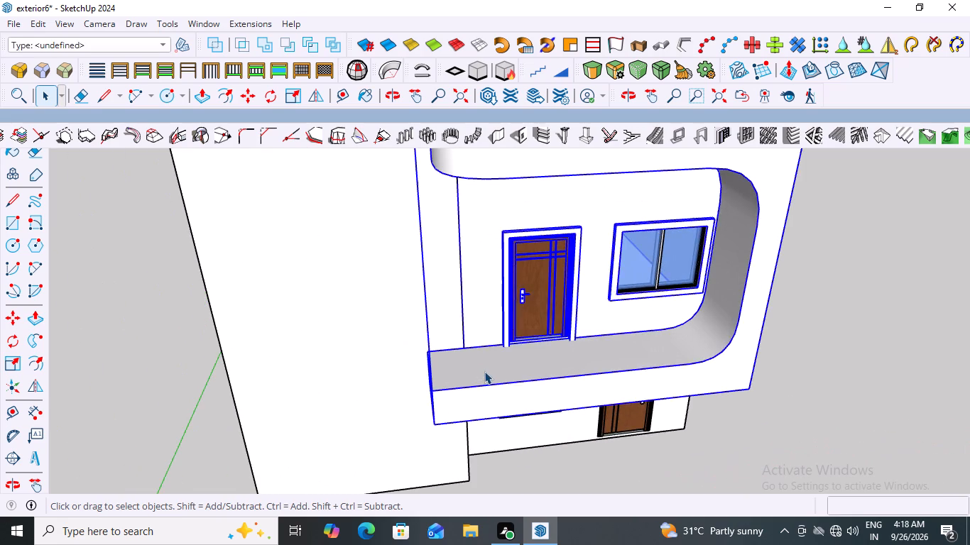
click(484, 371)
click(485, 357)
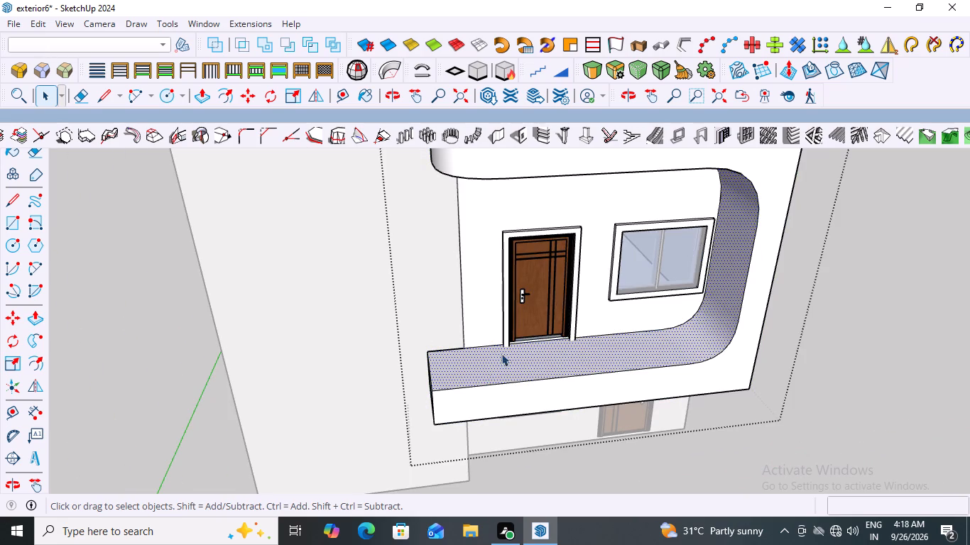
middle_drag(504, 352, 505, 404)
click(479, 398)
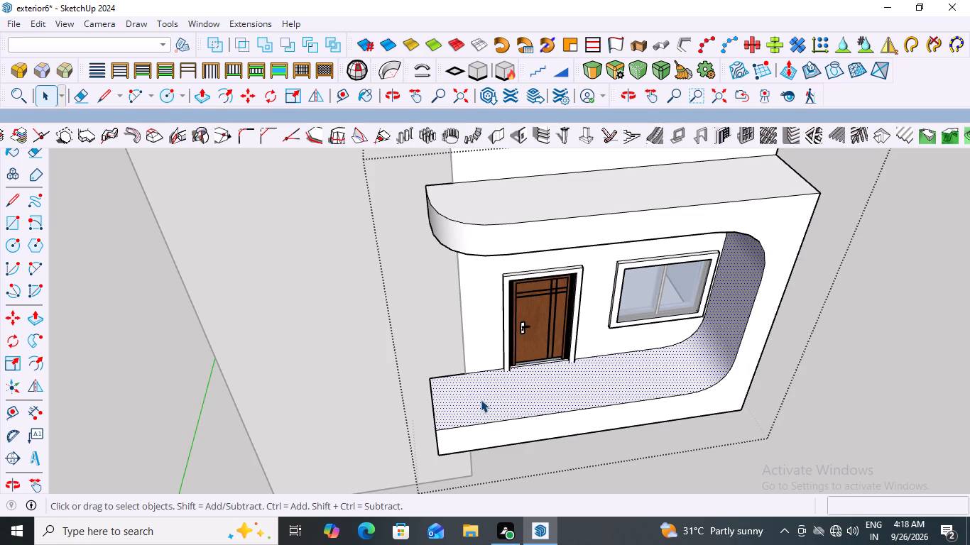
key(r)
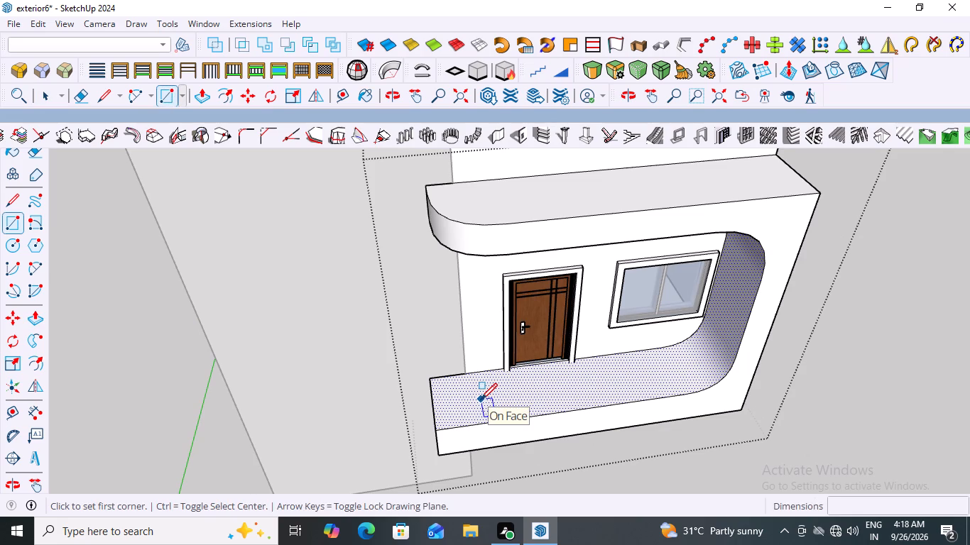
scroll(402, 414, up, 6)
scroll(467, 347, up, 6)
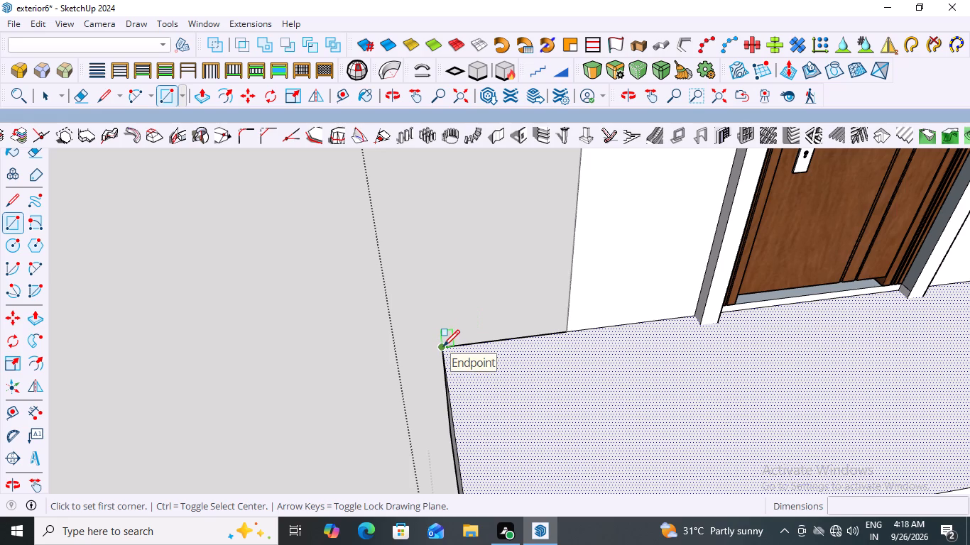
click(442, 348)
scroll(493, 351, down, 8)
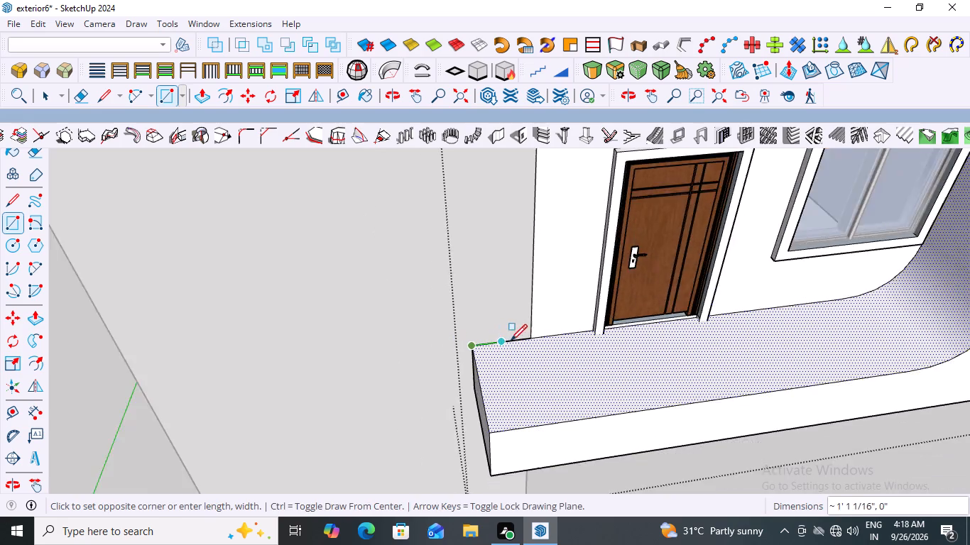
scroll(511, 341, down, 4)
scroll(503, 429, up, 8)
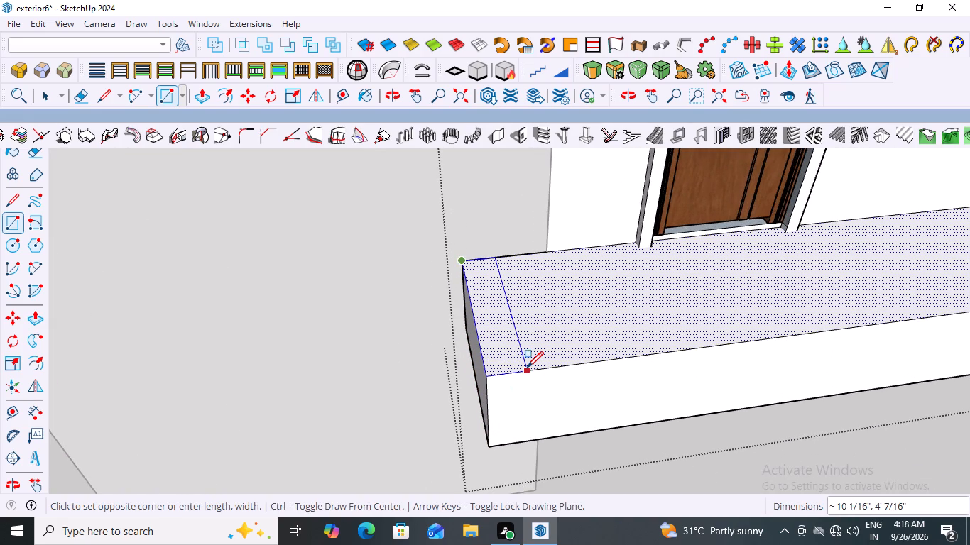
scroll(527, 368, up, 2)
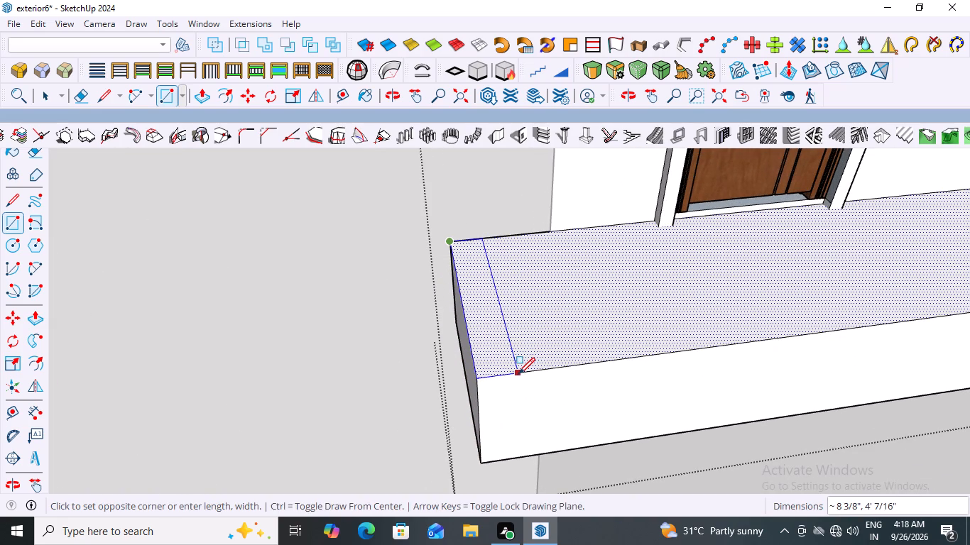
click(514, 373)
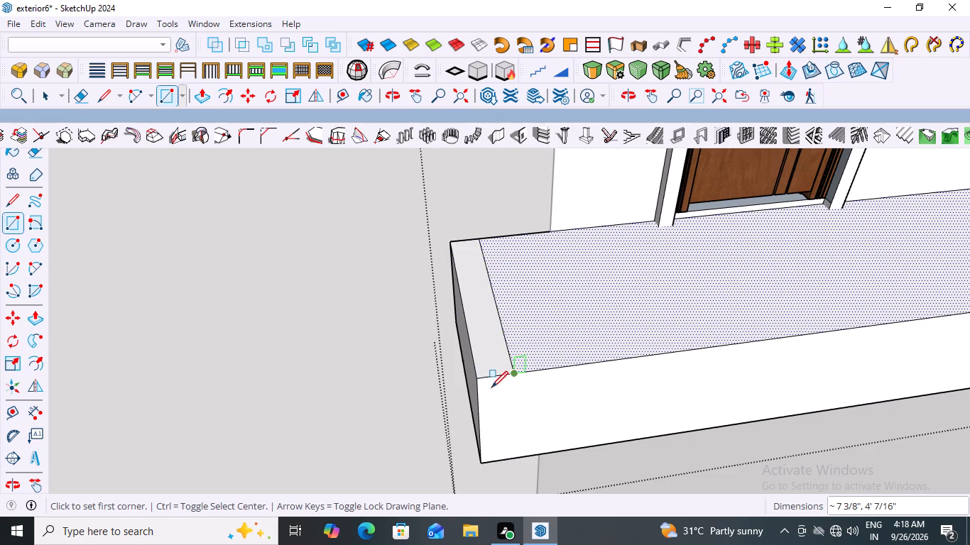
Make a group from the narrow rectangle and its edges at the balcony floor's open end.
key(space)
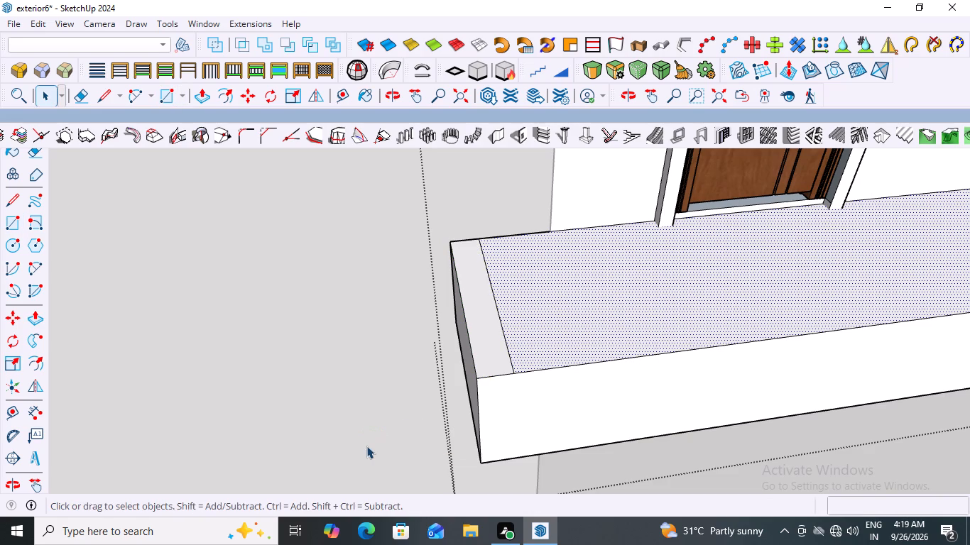
double_click(494, 351)
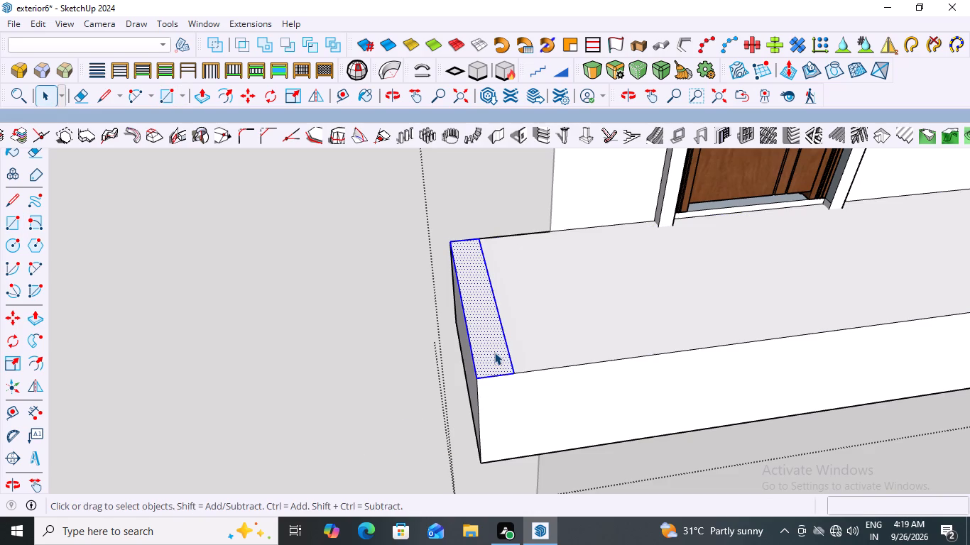
right_click(494, 352)
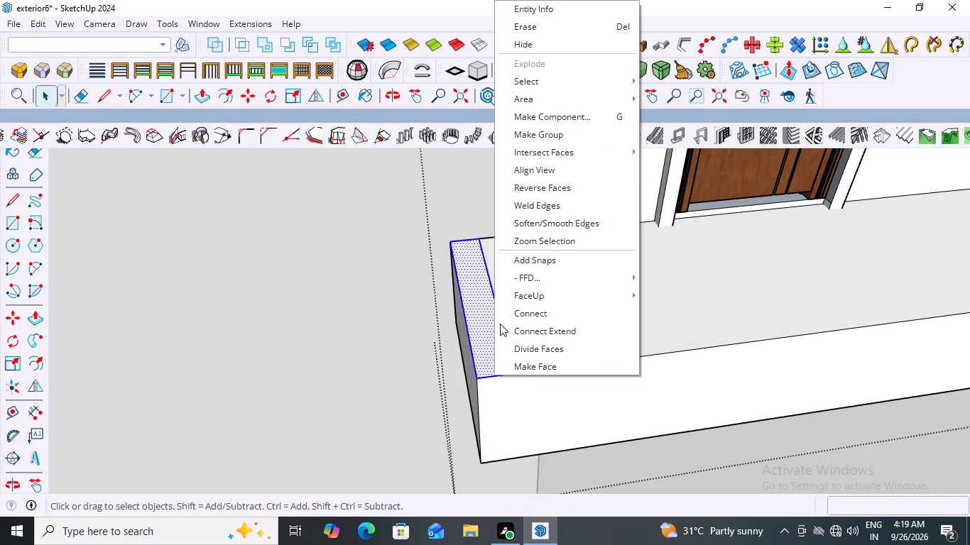
click(550, 136)
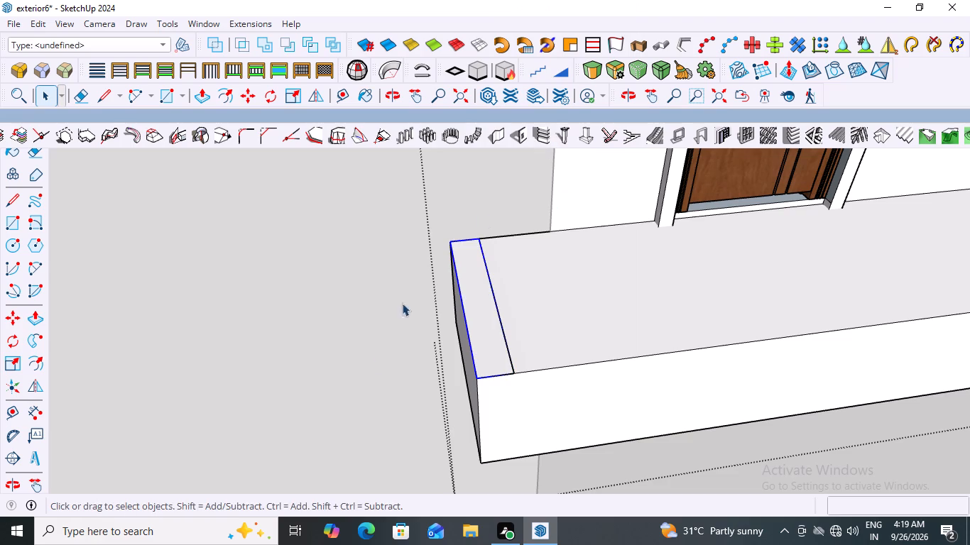
Inside the new group, push/pull the rectangle up about 3' 6 3/16" into a balcony end wall, and close the open groups.
double_click(488, 348)
click(488, 348)
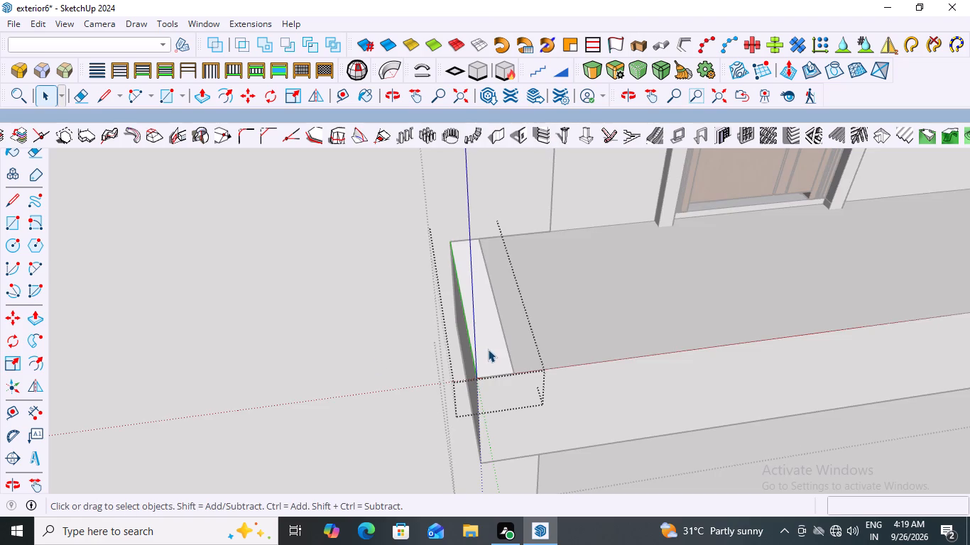
key(p)
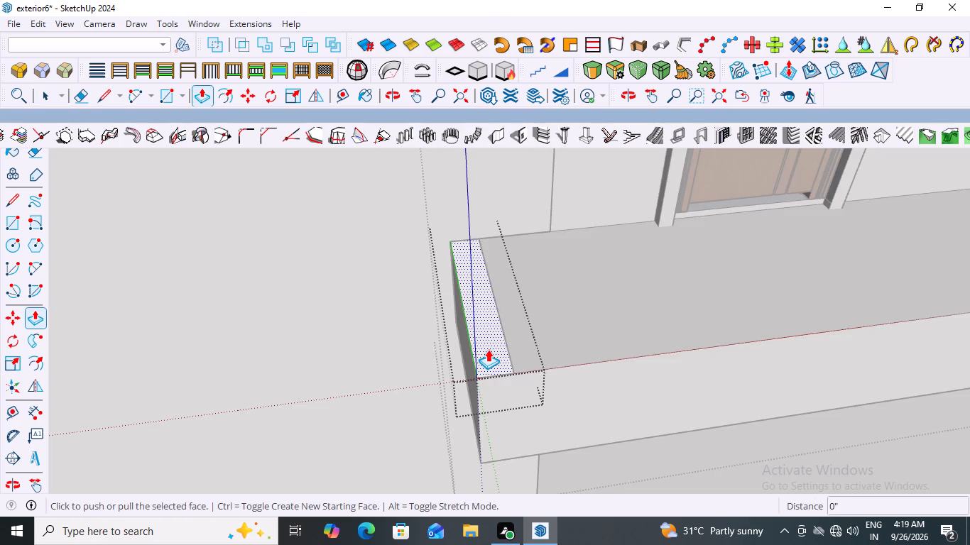
click(488, 349)
scroll(489, 271, down, 6)
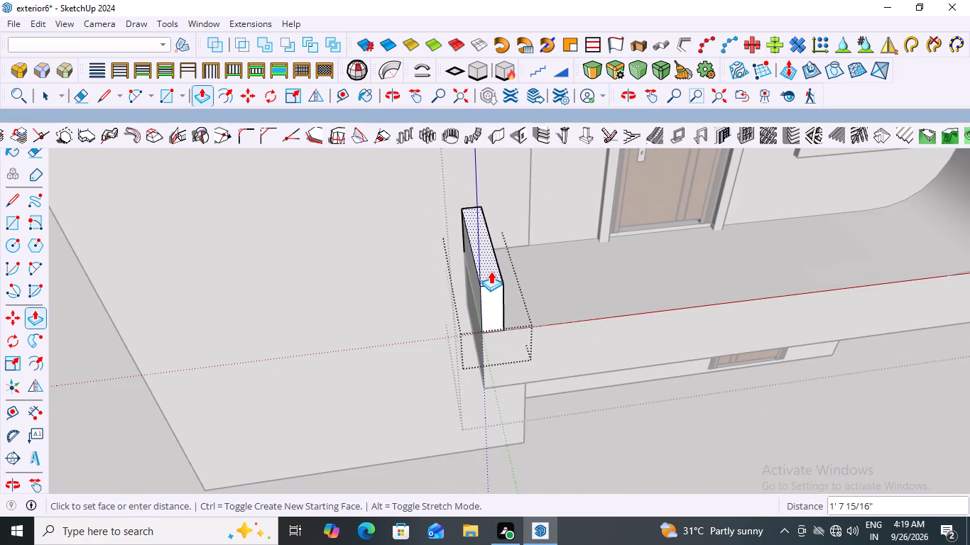
scroll(418, 213, down, 9)
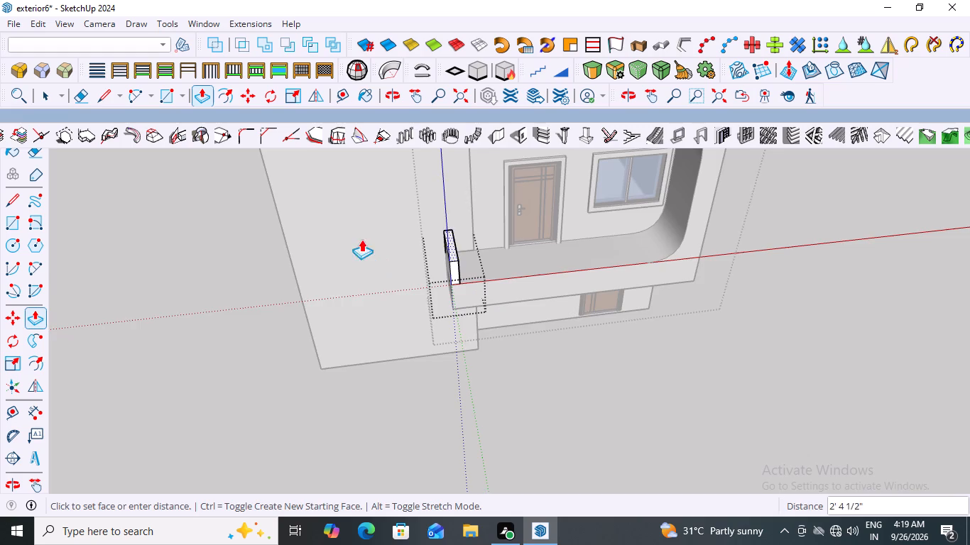
middle_drag(332, 182, 317, 163)
scroll(395, 231, down, 4)
middle_drag(316, 211, 295, 196)
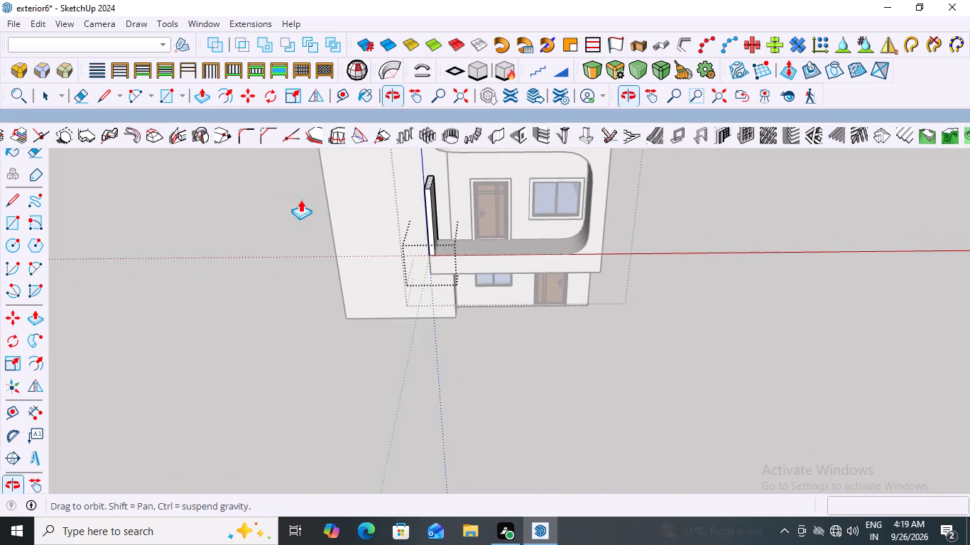
scroll(457, 182, up, 8)
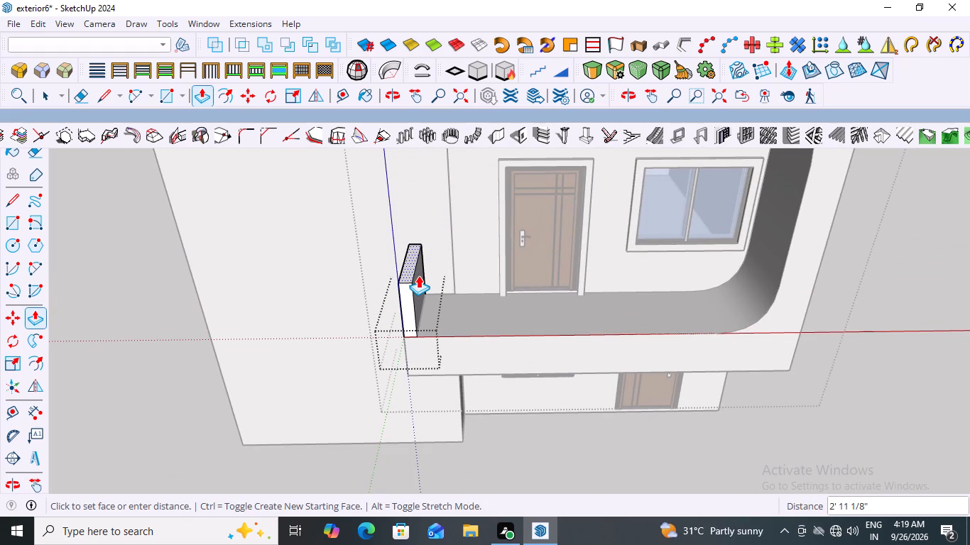
scroll(416, 267, down, 4)
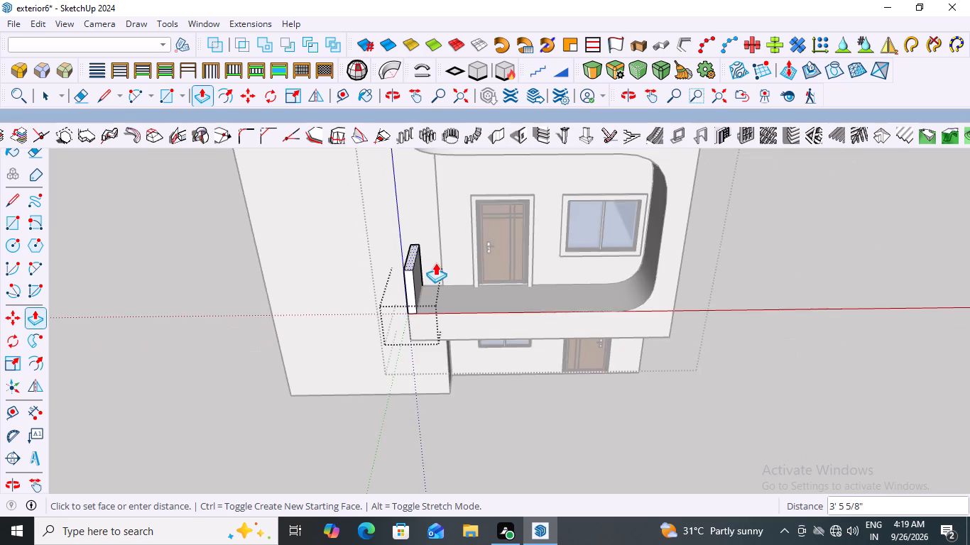
scroll(435, 263, down, 4)
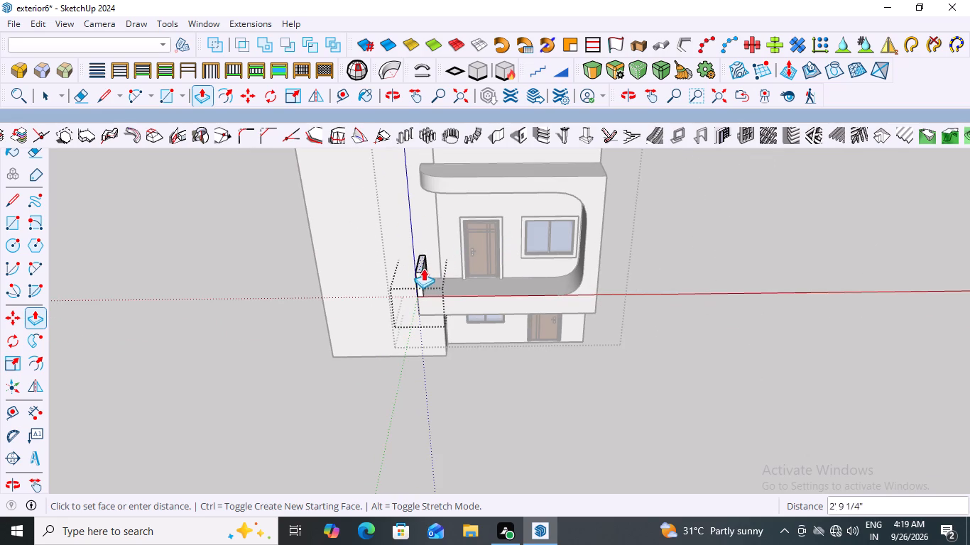
click(423, 264)
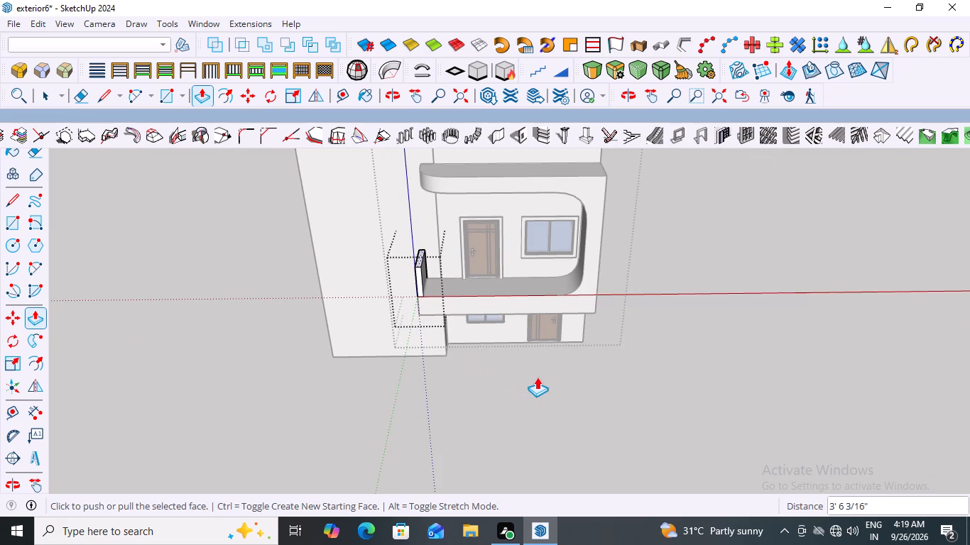
key(space)
scroll(459, 373, down, 4)
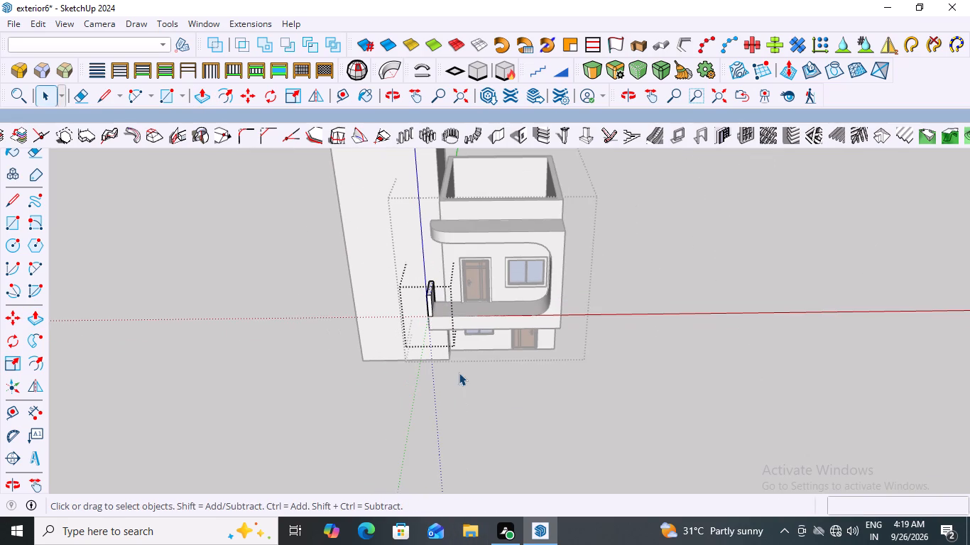
scroll(486, 321, down, 4)
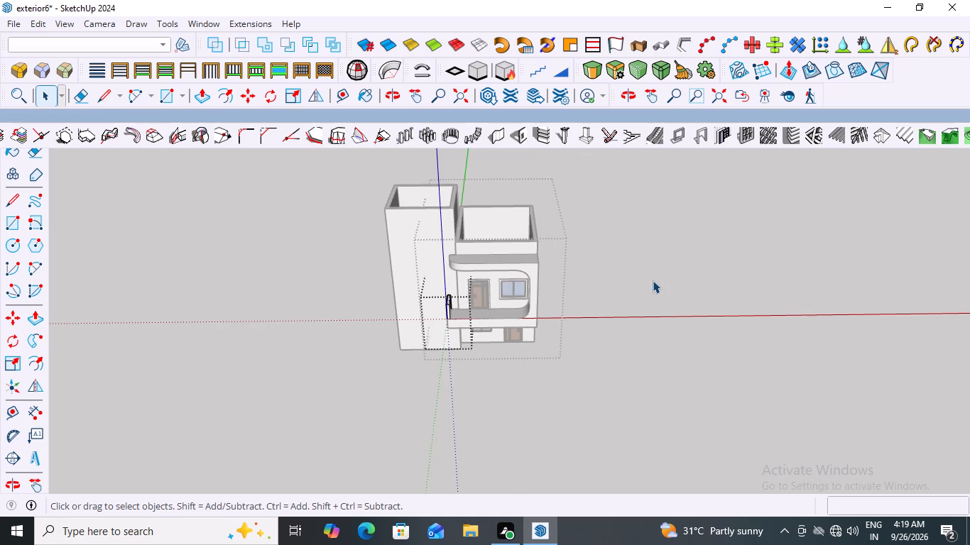
key(space)
click(660, 252)
scroll(589, 189, down, 3)
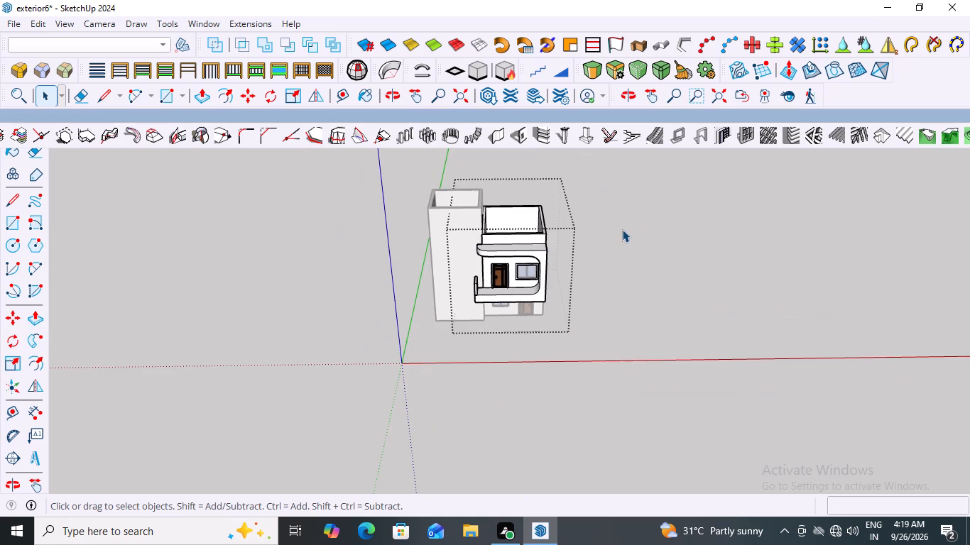
click(612, 221)
scroll(522, 226, down, 3)
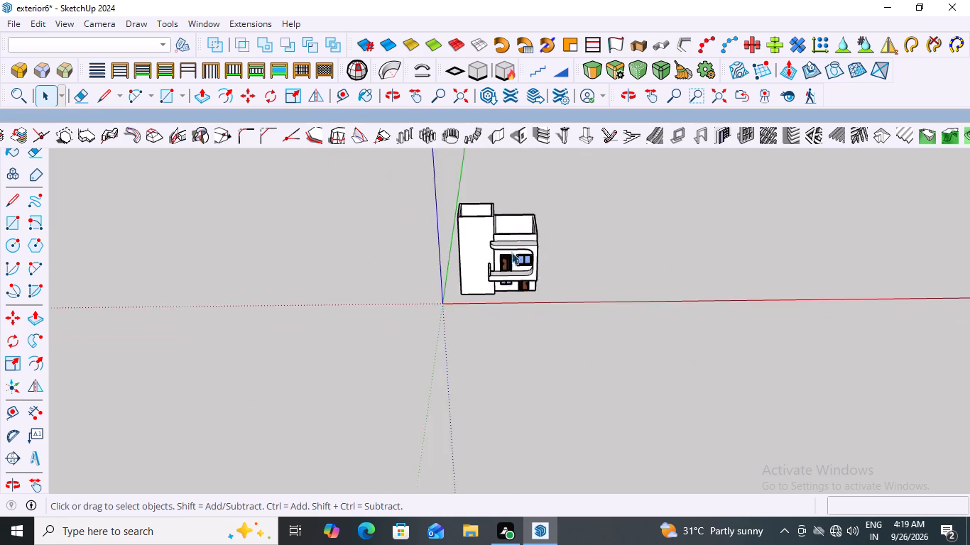
Examine the new balcony end wall against the whole house front, from afar and close up at the slab corner.
scroll(511, 252, down, 8)
middle_drag(550, 246, 582, 184)
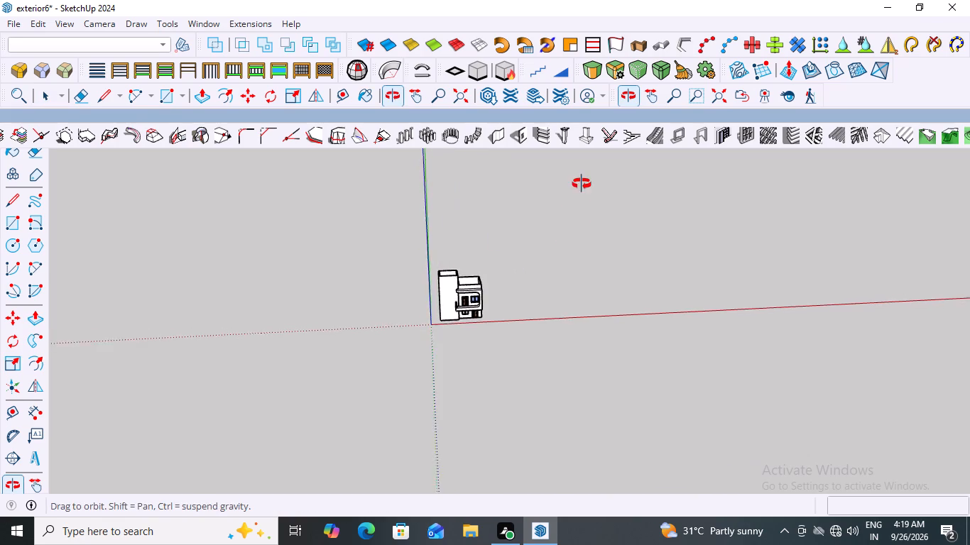
middle_drag(582, 184, 555, 210)
middle_drag(486, 304, 497, 209)
scroll(453, 285, up, 14)
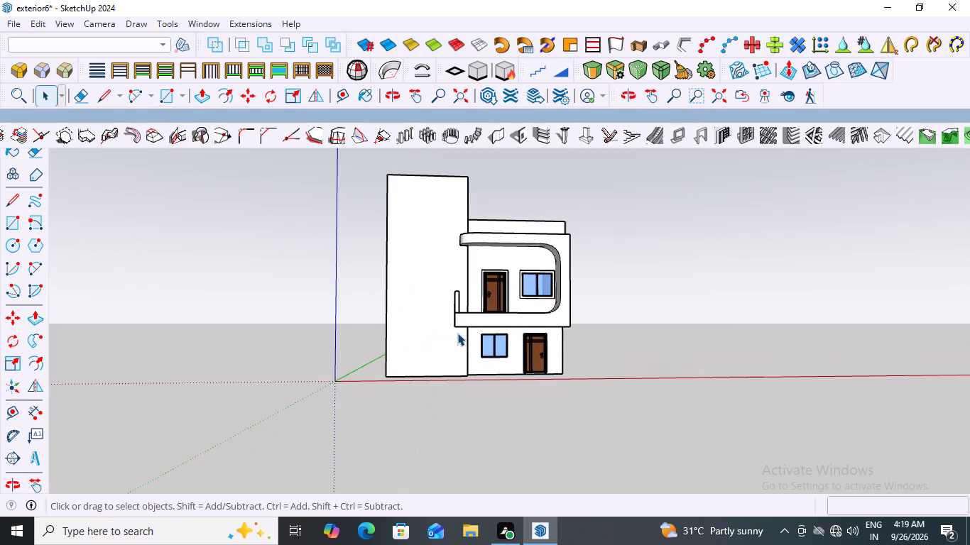
scroll(524, 325, down, 1)
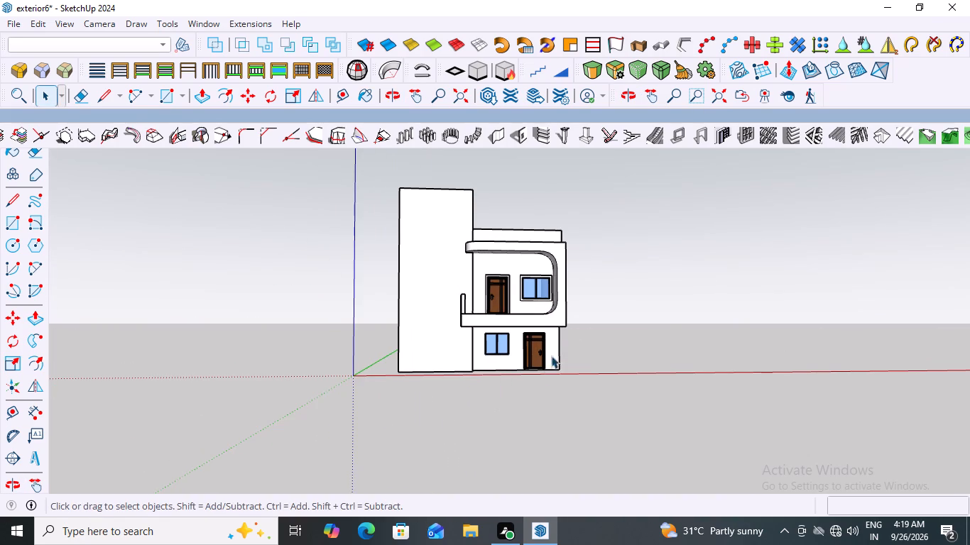
scroll(568, 282, down, 5)
scroll(621, 293, up, 1)
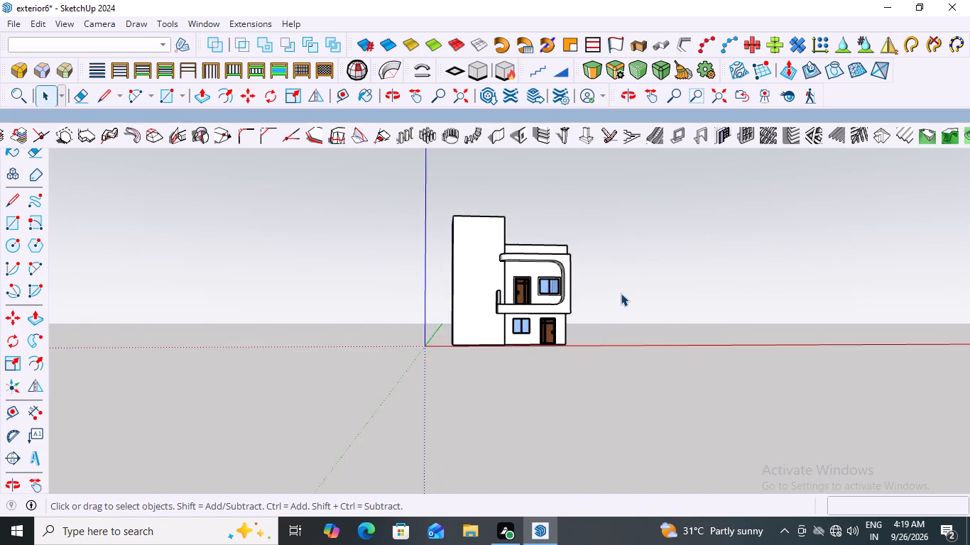
scroll(621, 293, up, 2)
scroll(621, 293, down, 7)
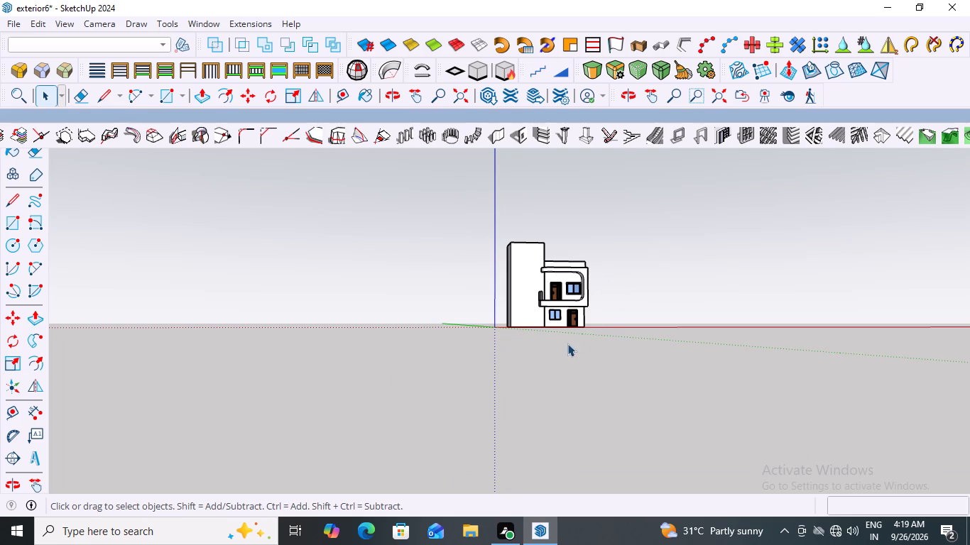
middle_drag(494, 319, 499, 419)
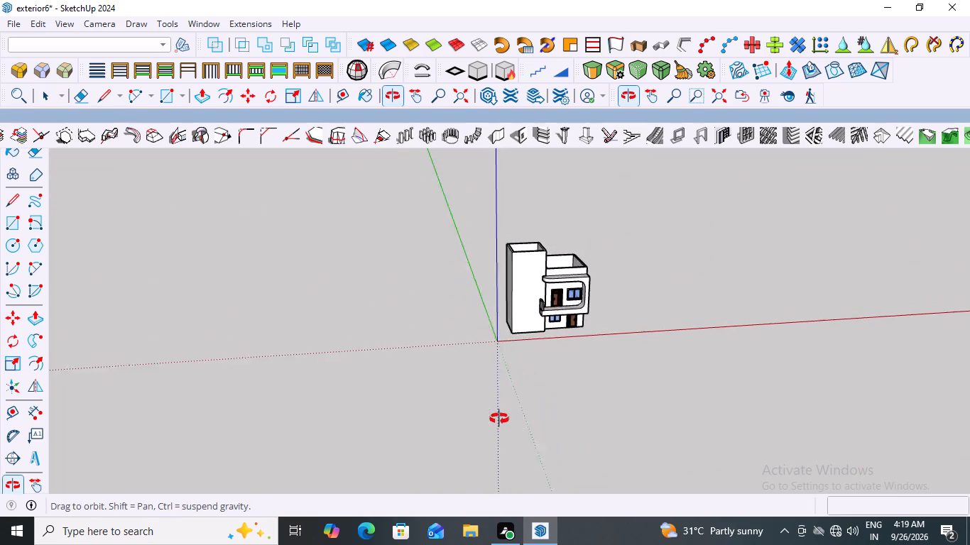
middle_drag(499, 419, 498, 407)
scroll(501, 402, up, 1)
scroll(572, 309, up, 13)
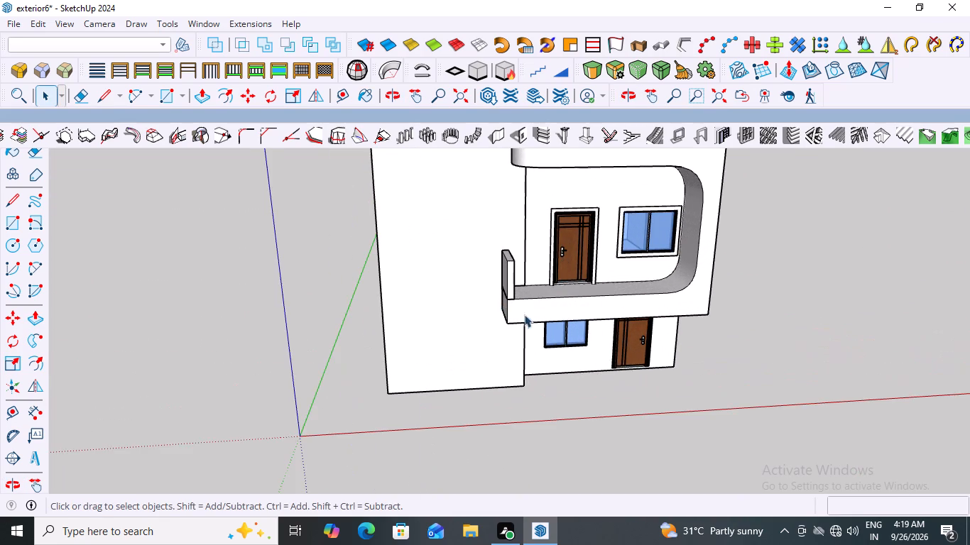
middle_drag(538, 318, 557, 319)
scroll(567, 318, down, 2)
scroll(528, 287, up, 7)
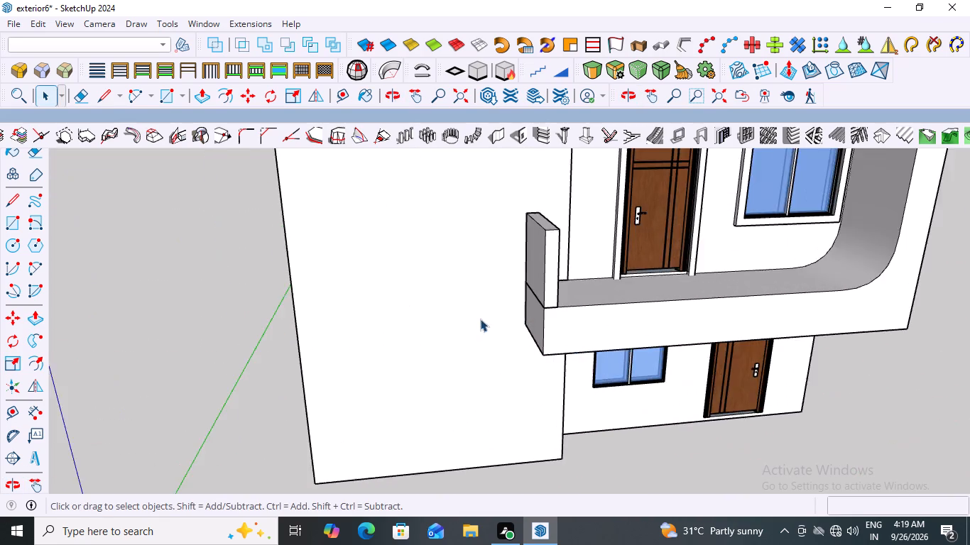
scroll(480, 319, up, 5)
scroll(540, 304, up, 3)
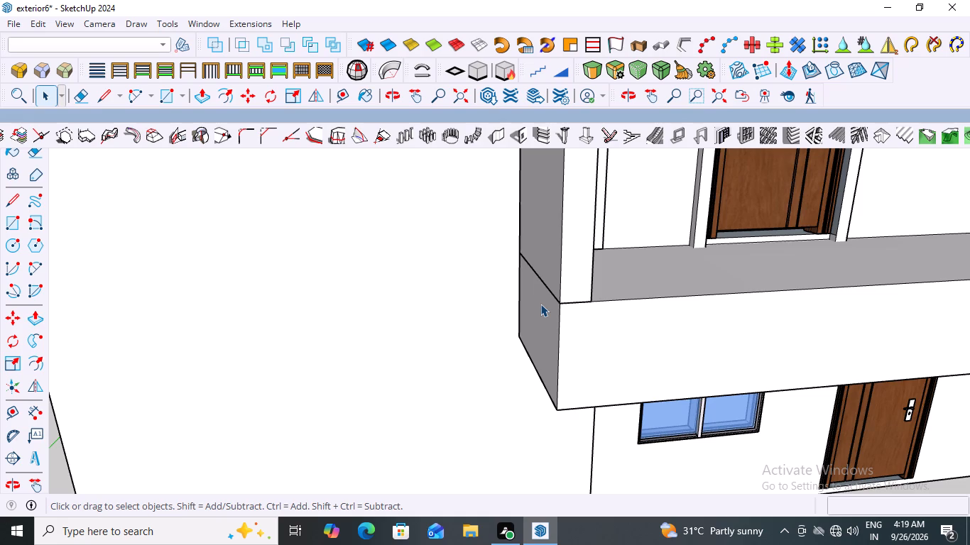
scroll(540, 304, down, 10)
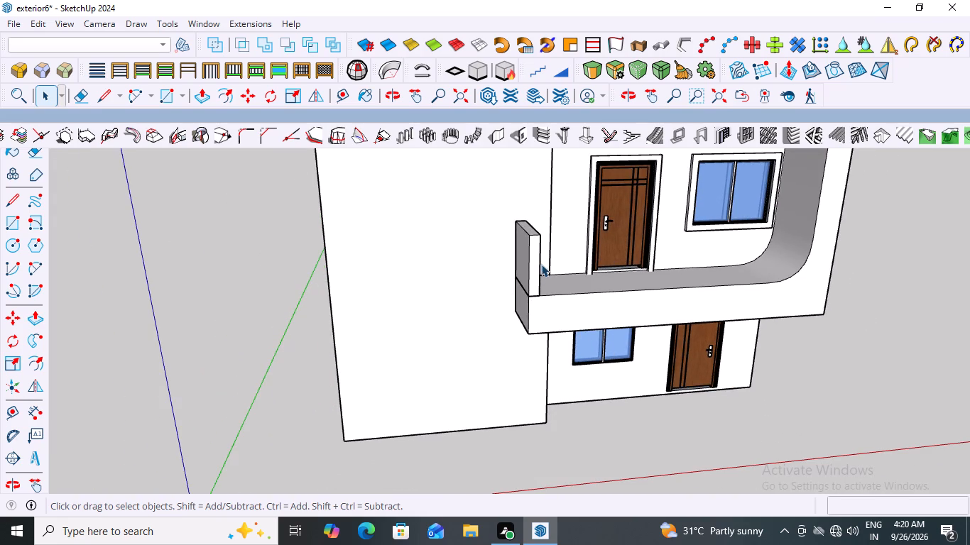
scroll(532, 251, down, 7)
scroll(648, 265, up, 7)
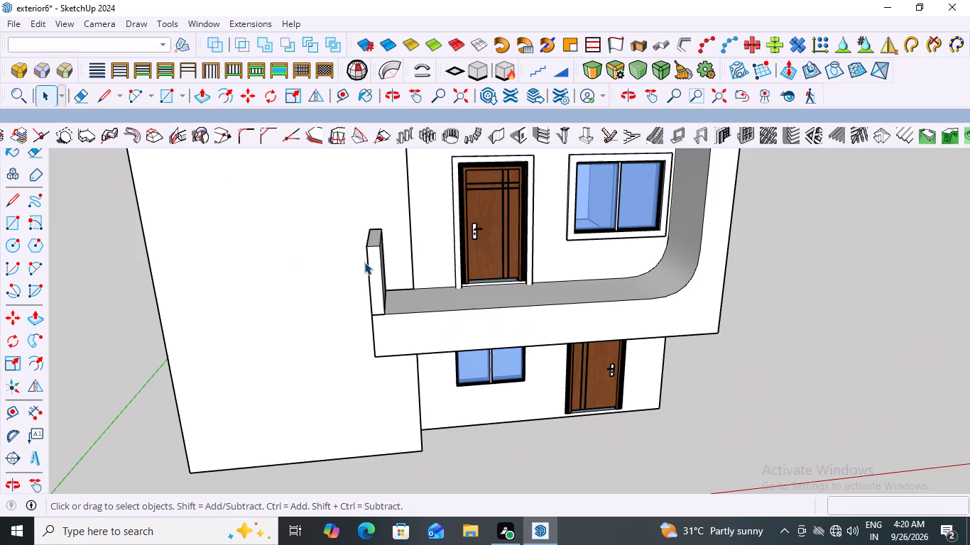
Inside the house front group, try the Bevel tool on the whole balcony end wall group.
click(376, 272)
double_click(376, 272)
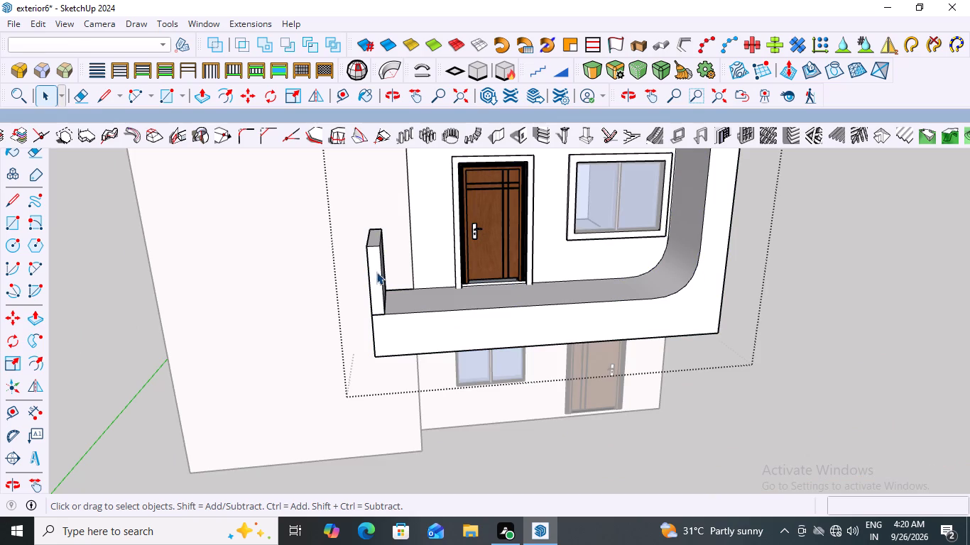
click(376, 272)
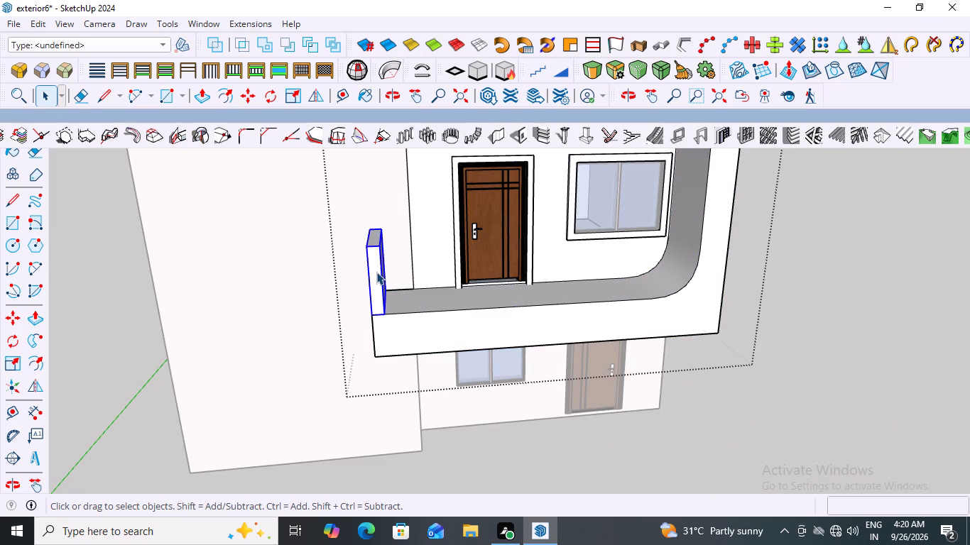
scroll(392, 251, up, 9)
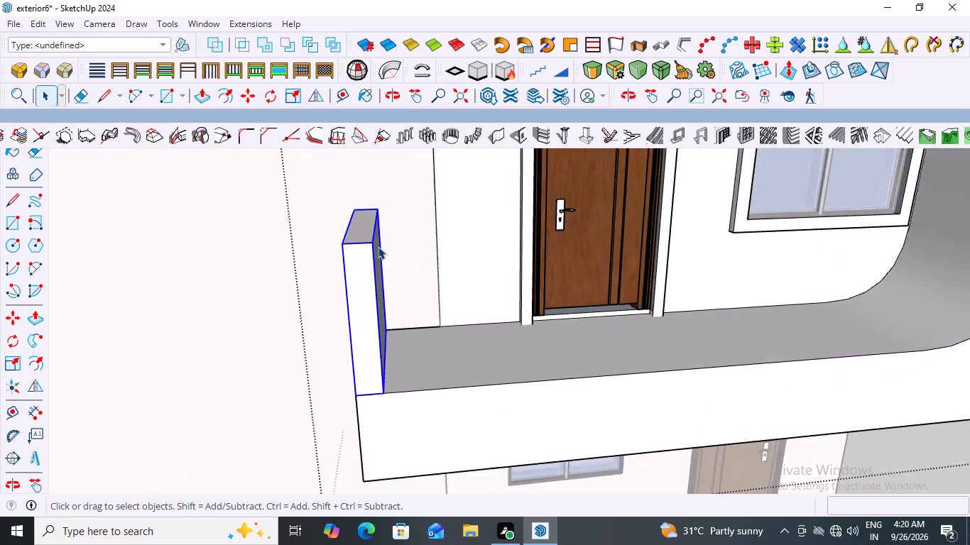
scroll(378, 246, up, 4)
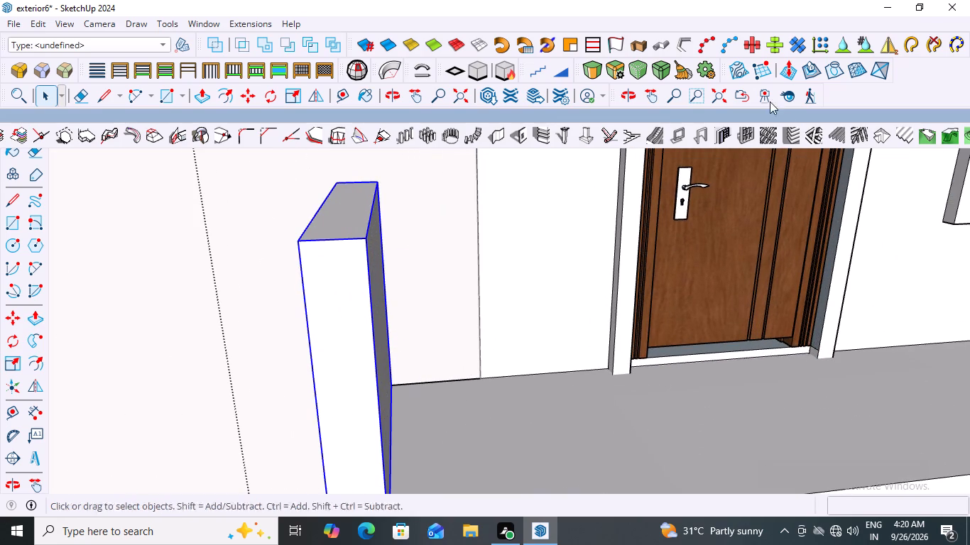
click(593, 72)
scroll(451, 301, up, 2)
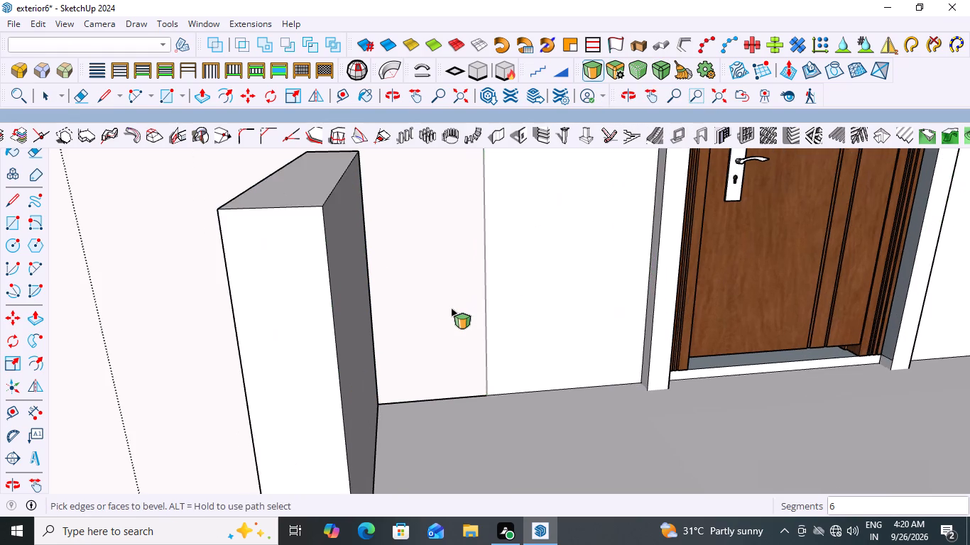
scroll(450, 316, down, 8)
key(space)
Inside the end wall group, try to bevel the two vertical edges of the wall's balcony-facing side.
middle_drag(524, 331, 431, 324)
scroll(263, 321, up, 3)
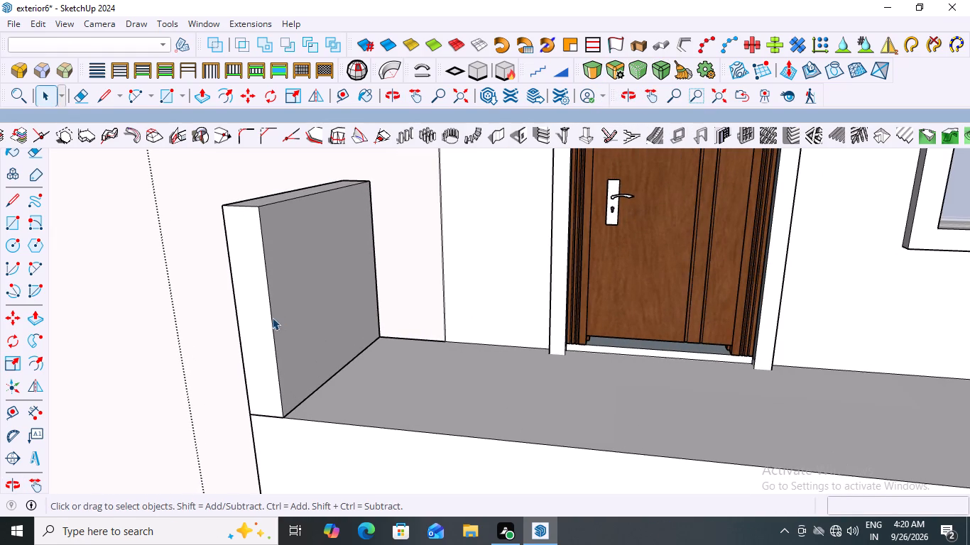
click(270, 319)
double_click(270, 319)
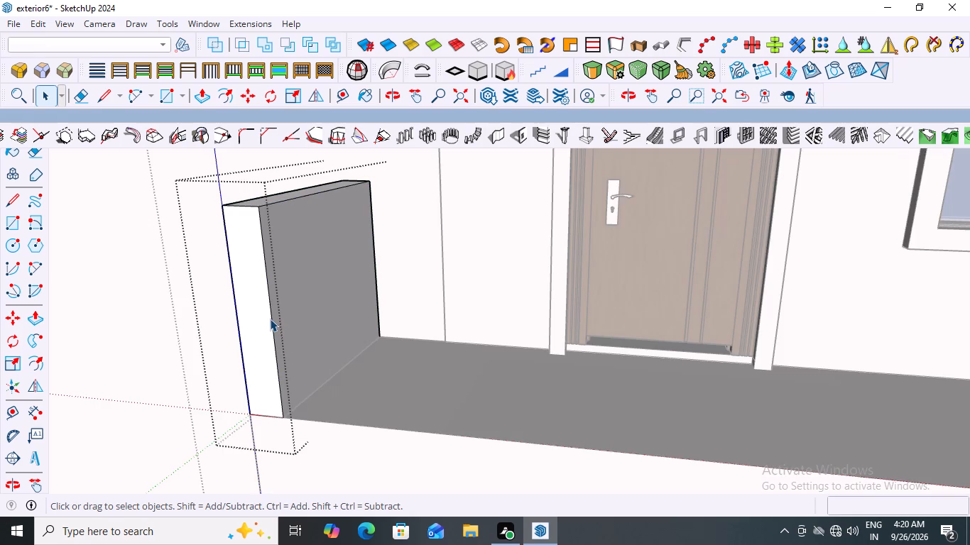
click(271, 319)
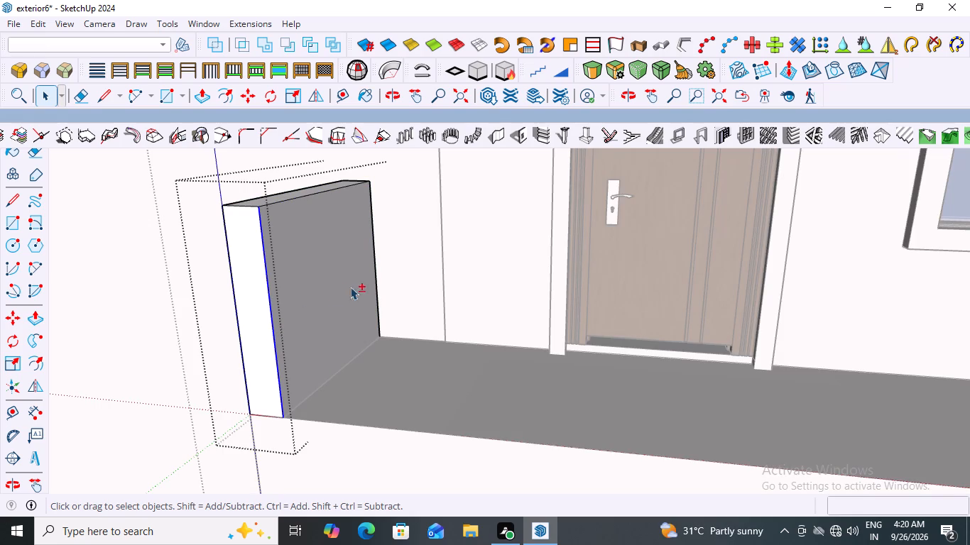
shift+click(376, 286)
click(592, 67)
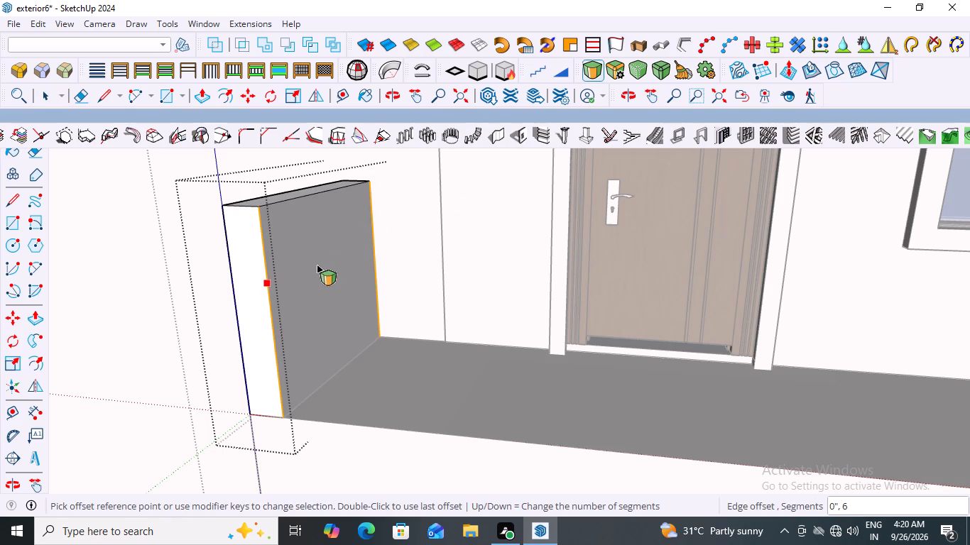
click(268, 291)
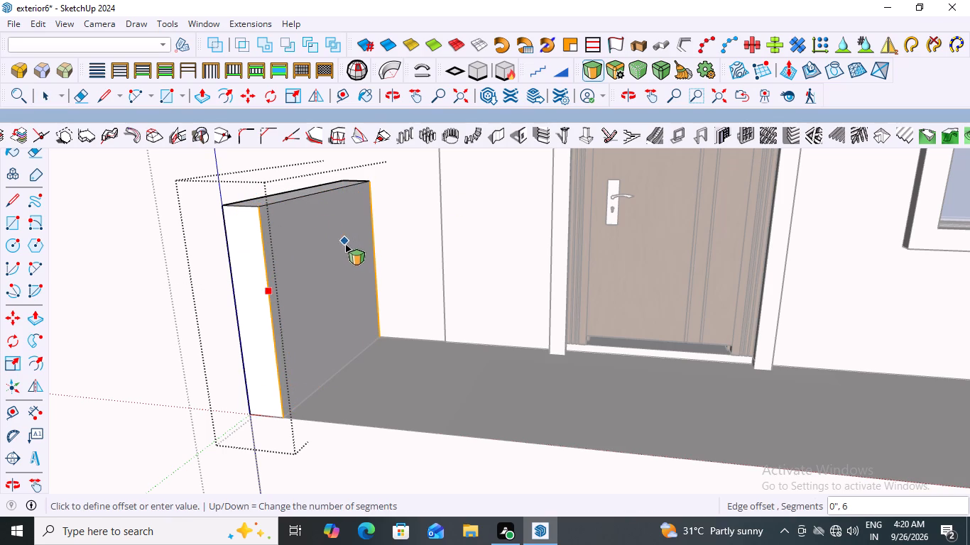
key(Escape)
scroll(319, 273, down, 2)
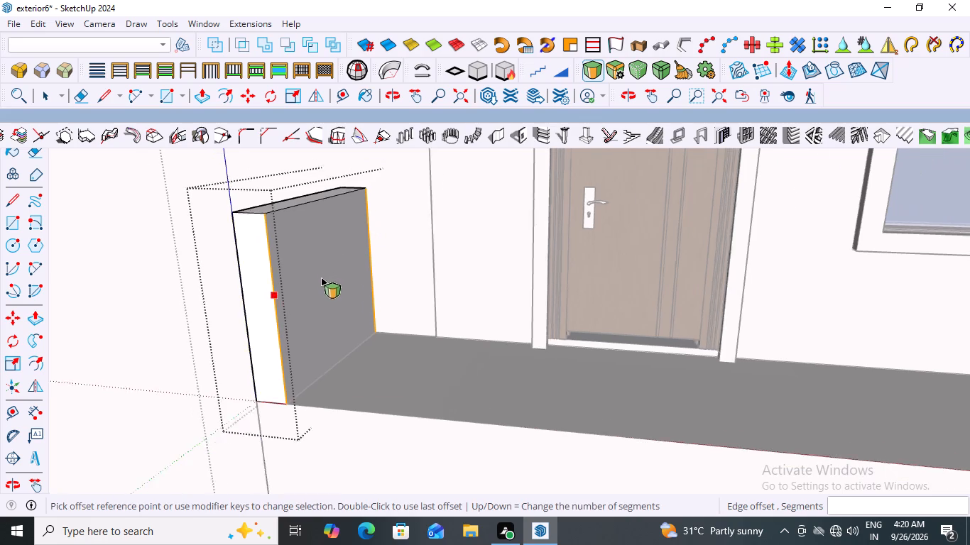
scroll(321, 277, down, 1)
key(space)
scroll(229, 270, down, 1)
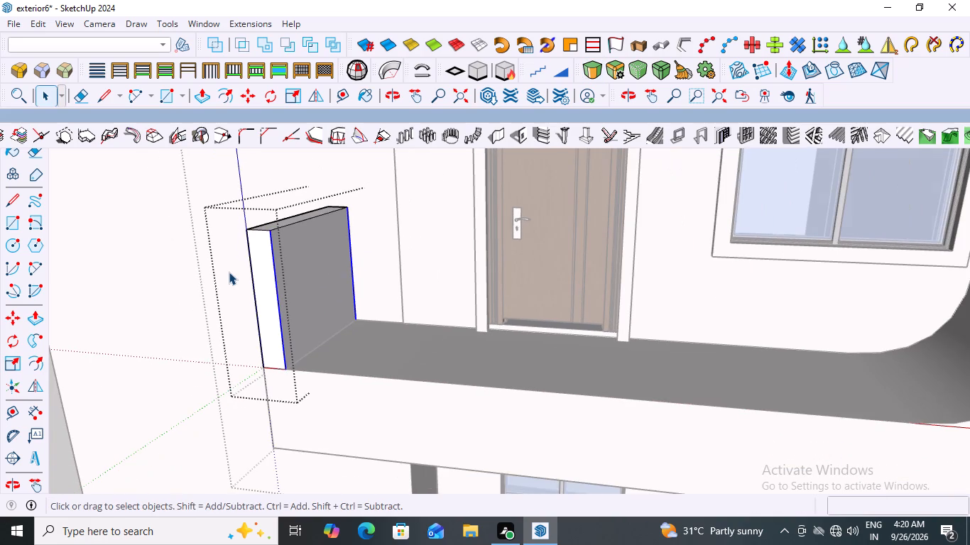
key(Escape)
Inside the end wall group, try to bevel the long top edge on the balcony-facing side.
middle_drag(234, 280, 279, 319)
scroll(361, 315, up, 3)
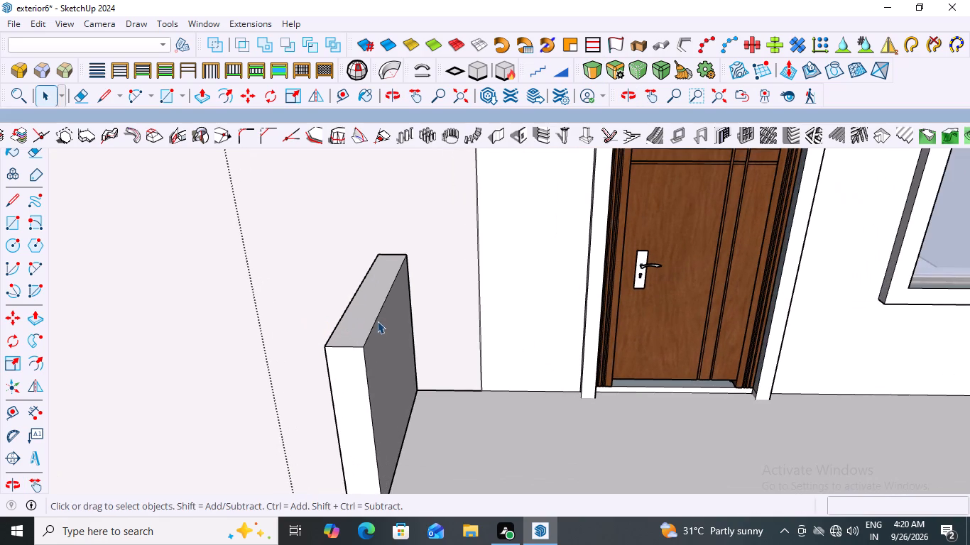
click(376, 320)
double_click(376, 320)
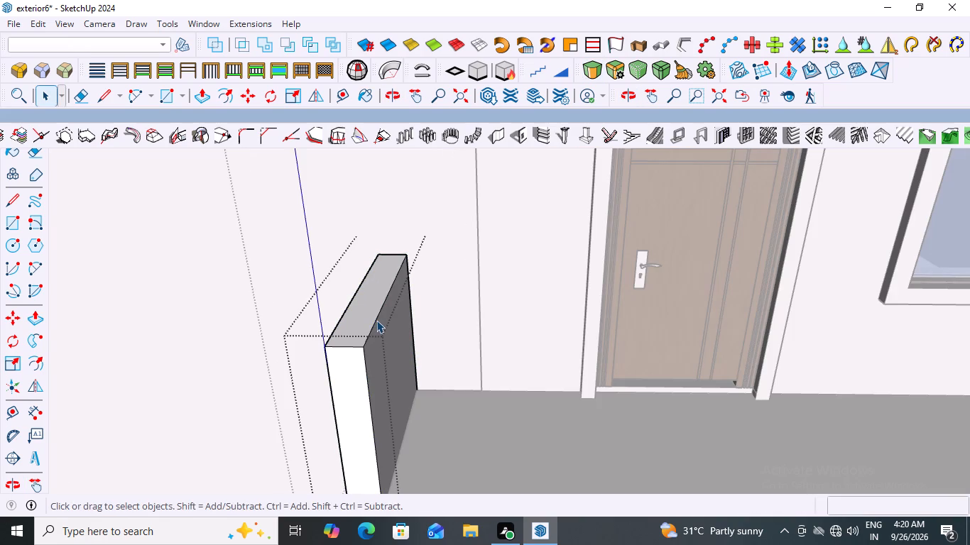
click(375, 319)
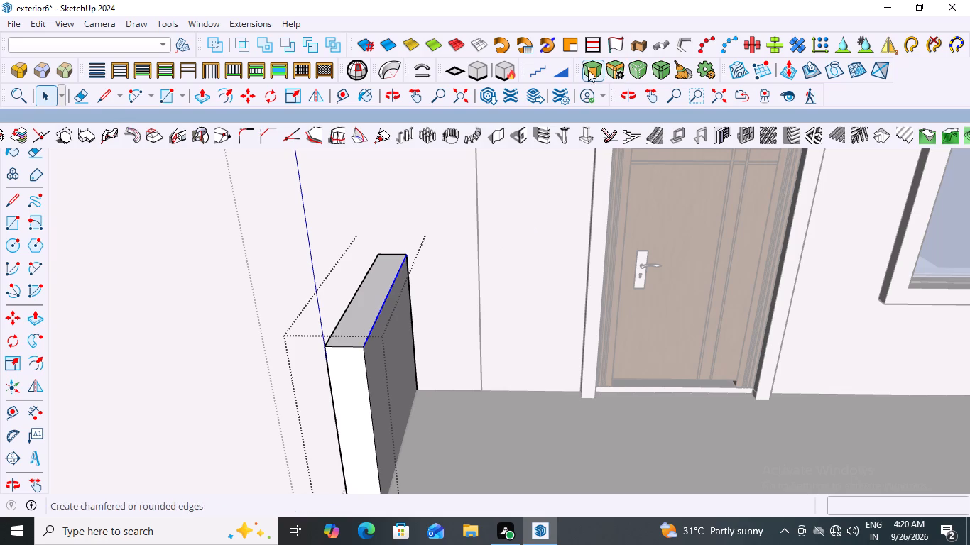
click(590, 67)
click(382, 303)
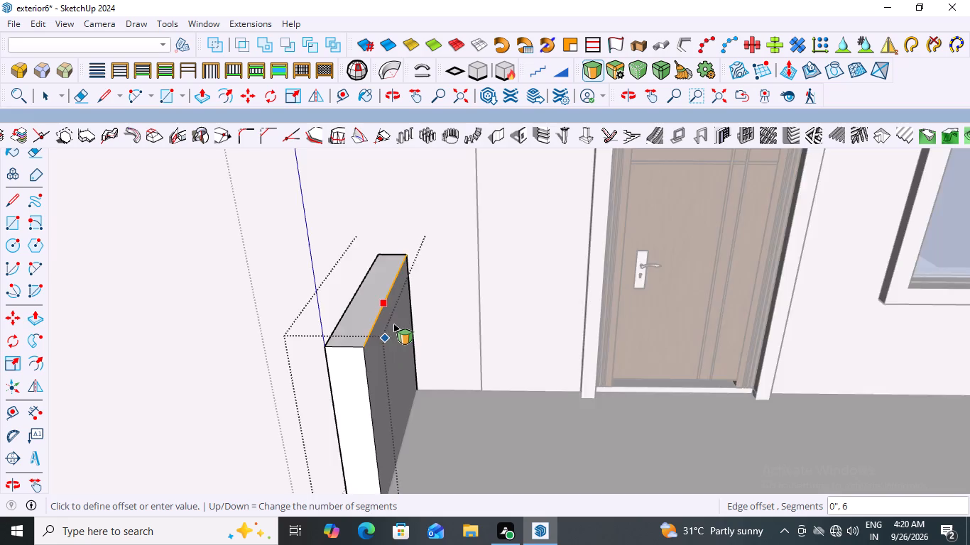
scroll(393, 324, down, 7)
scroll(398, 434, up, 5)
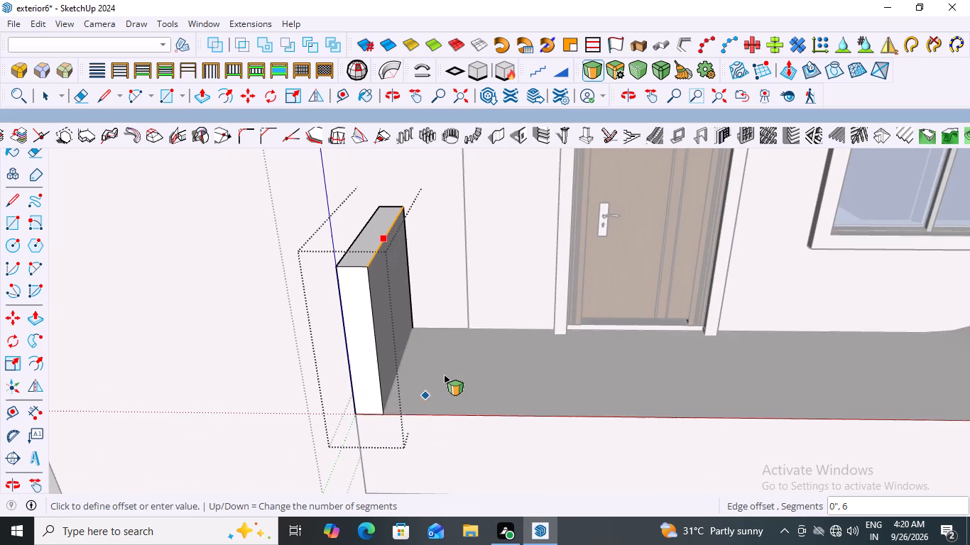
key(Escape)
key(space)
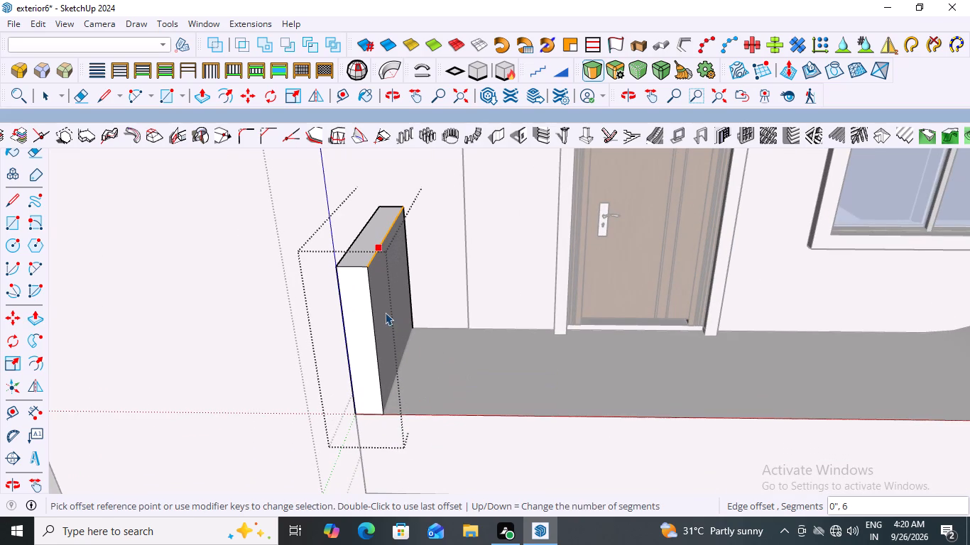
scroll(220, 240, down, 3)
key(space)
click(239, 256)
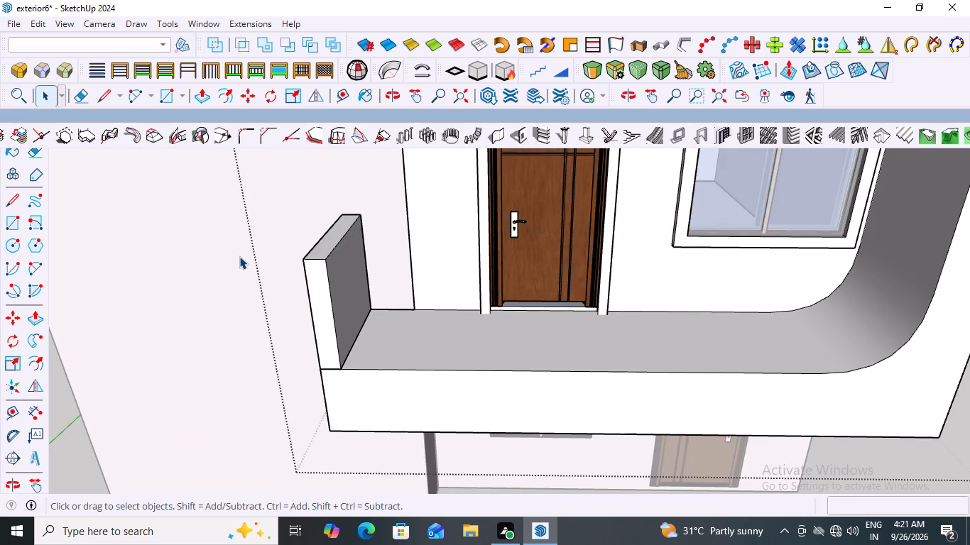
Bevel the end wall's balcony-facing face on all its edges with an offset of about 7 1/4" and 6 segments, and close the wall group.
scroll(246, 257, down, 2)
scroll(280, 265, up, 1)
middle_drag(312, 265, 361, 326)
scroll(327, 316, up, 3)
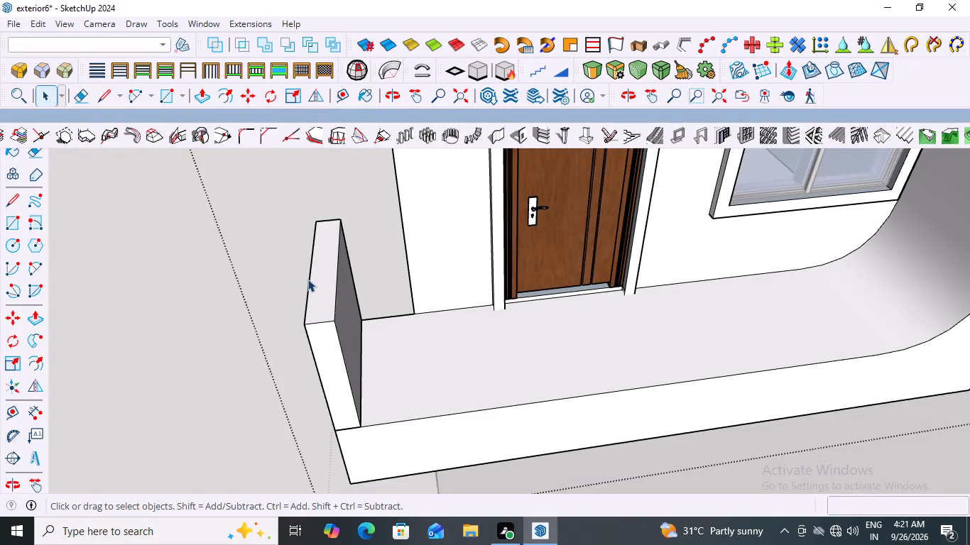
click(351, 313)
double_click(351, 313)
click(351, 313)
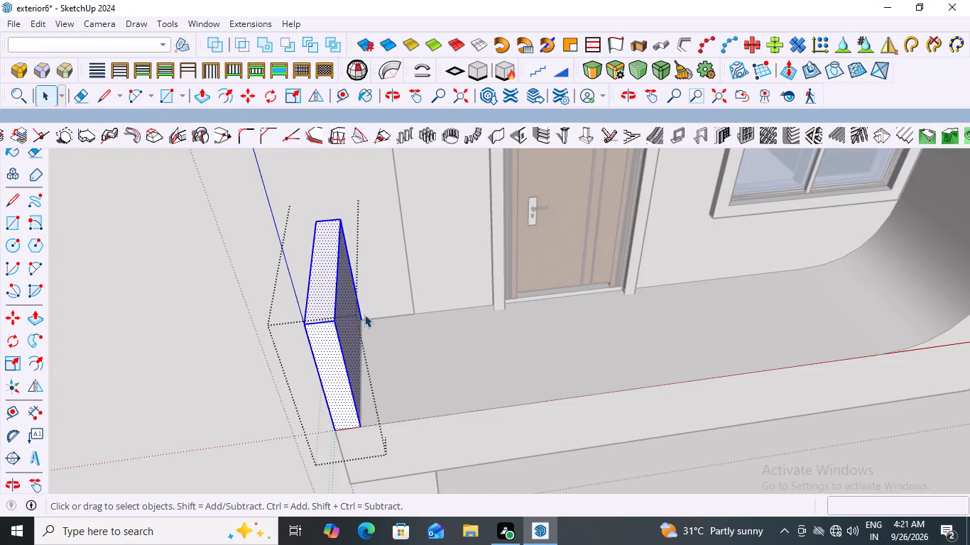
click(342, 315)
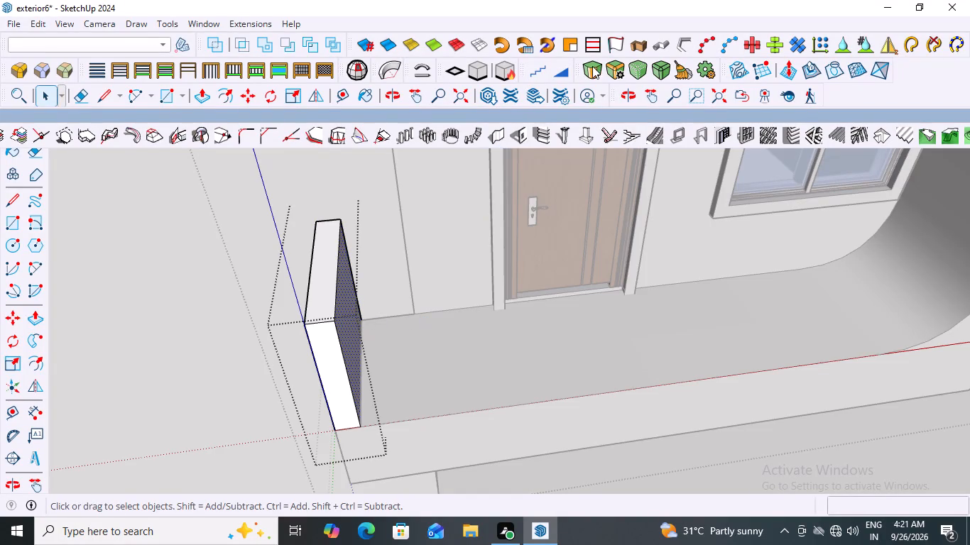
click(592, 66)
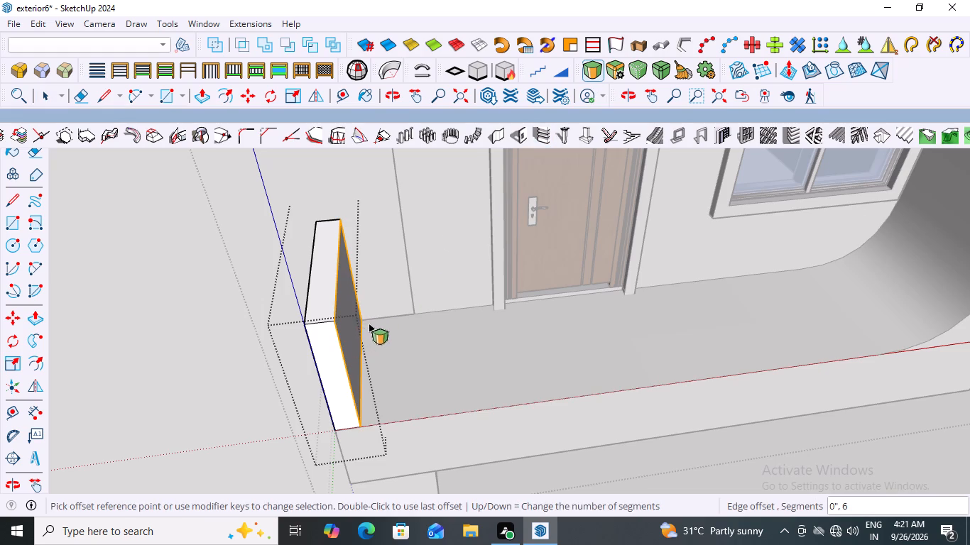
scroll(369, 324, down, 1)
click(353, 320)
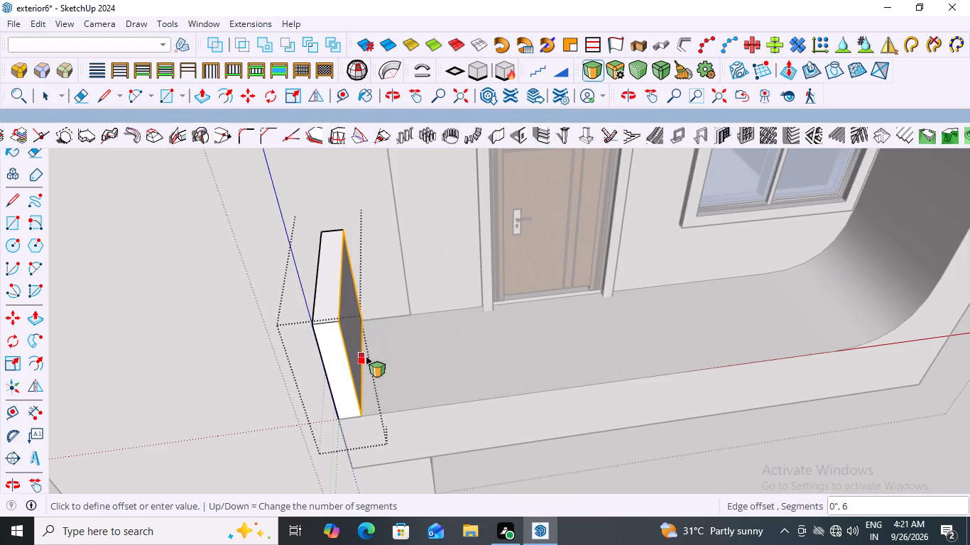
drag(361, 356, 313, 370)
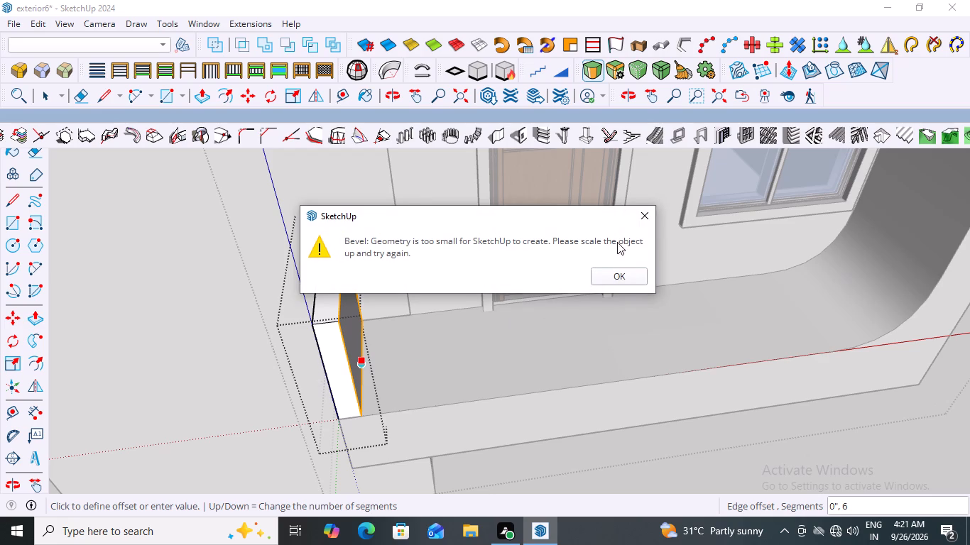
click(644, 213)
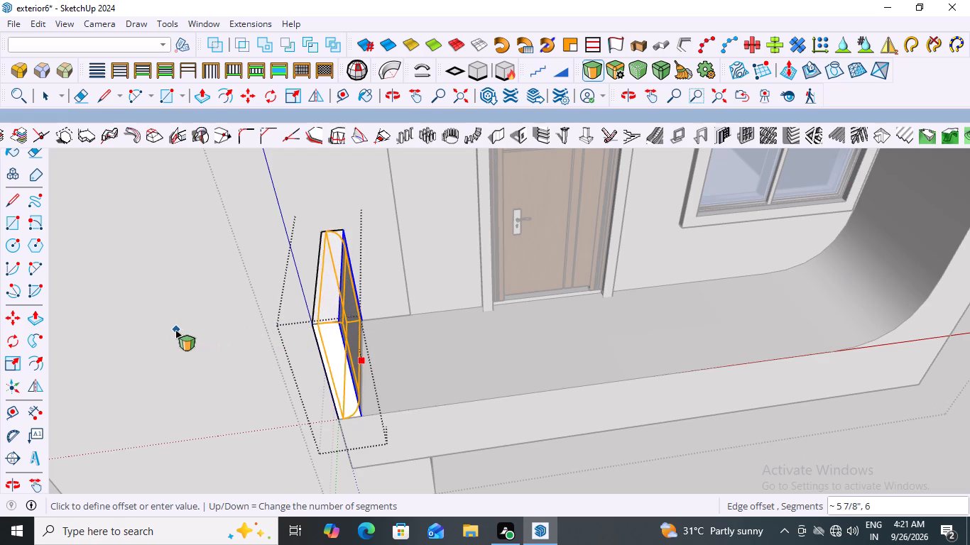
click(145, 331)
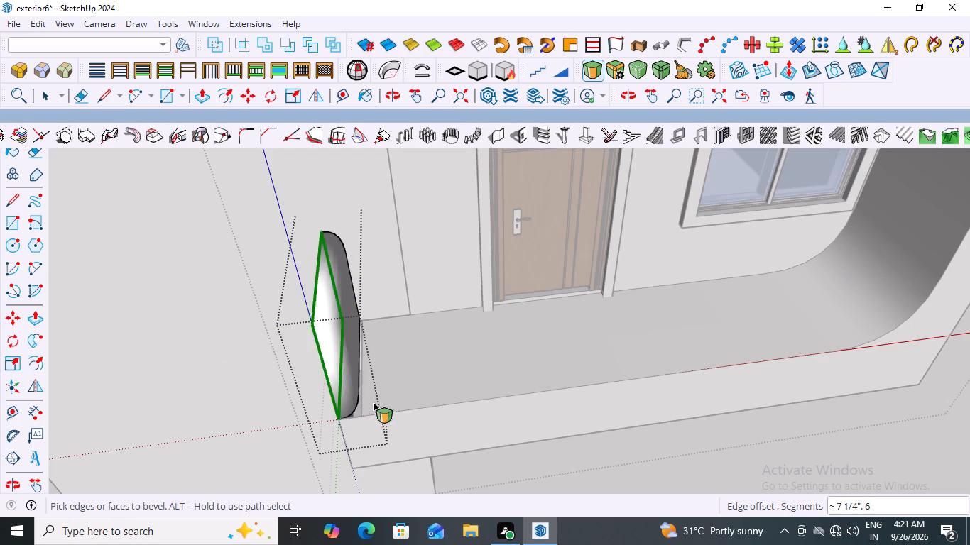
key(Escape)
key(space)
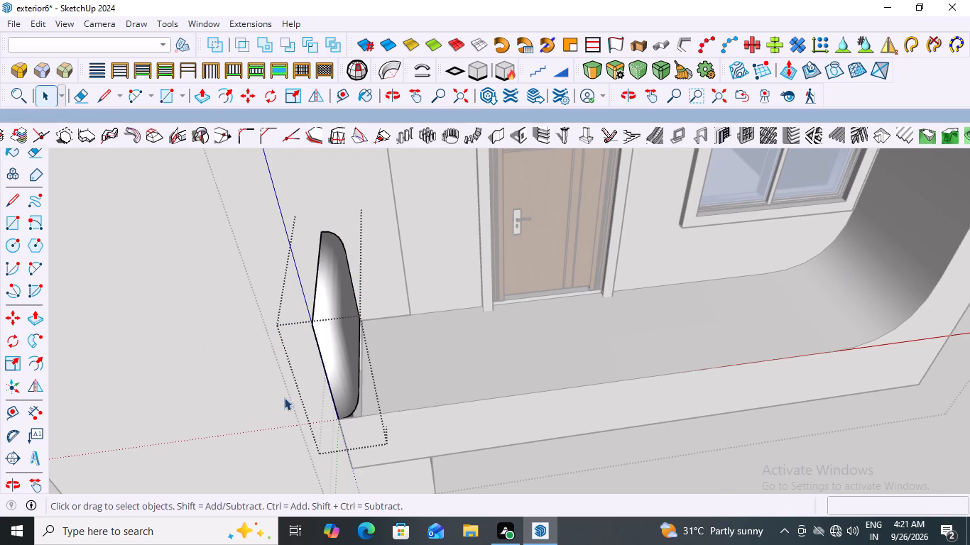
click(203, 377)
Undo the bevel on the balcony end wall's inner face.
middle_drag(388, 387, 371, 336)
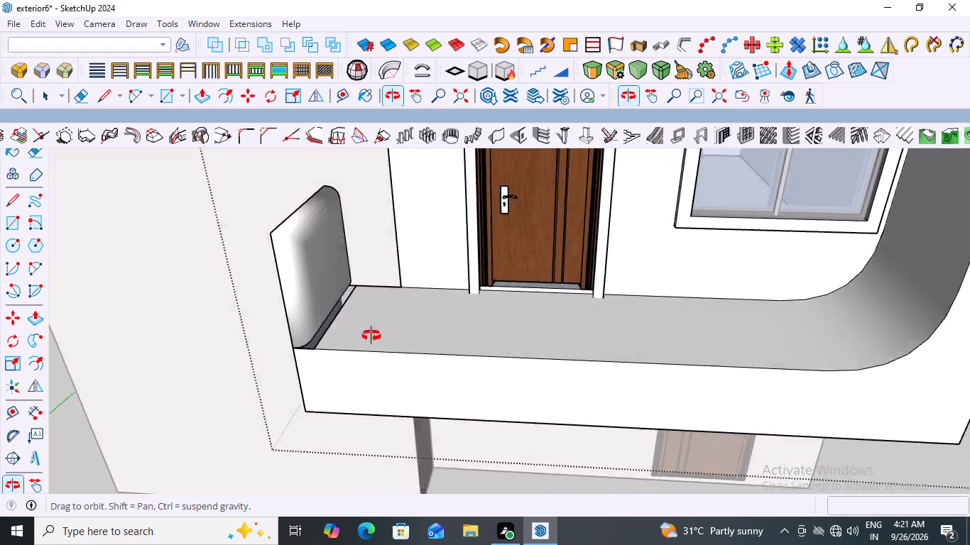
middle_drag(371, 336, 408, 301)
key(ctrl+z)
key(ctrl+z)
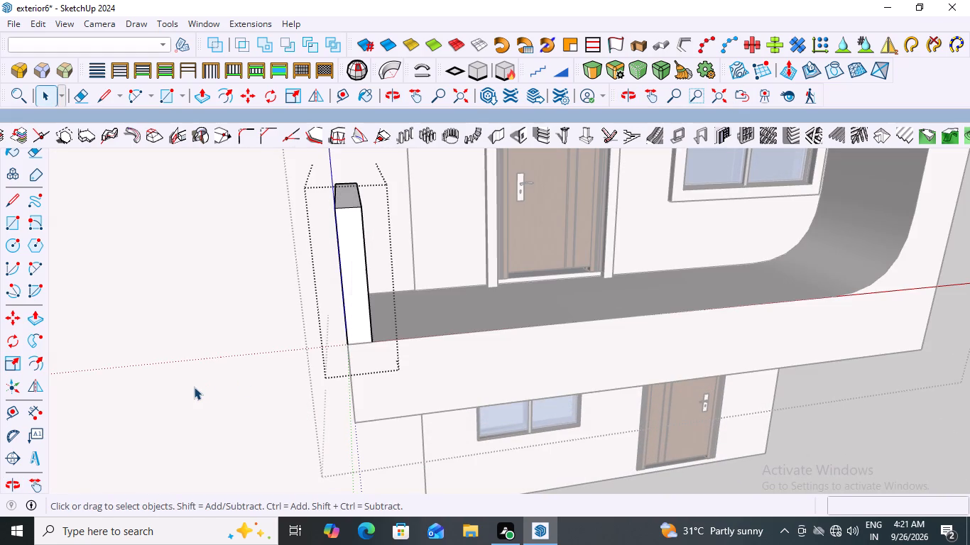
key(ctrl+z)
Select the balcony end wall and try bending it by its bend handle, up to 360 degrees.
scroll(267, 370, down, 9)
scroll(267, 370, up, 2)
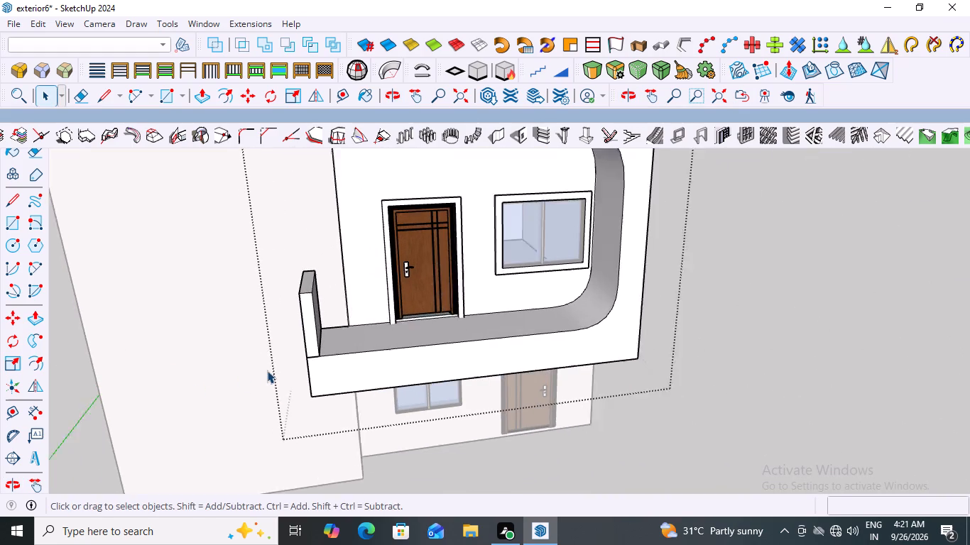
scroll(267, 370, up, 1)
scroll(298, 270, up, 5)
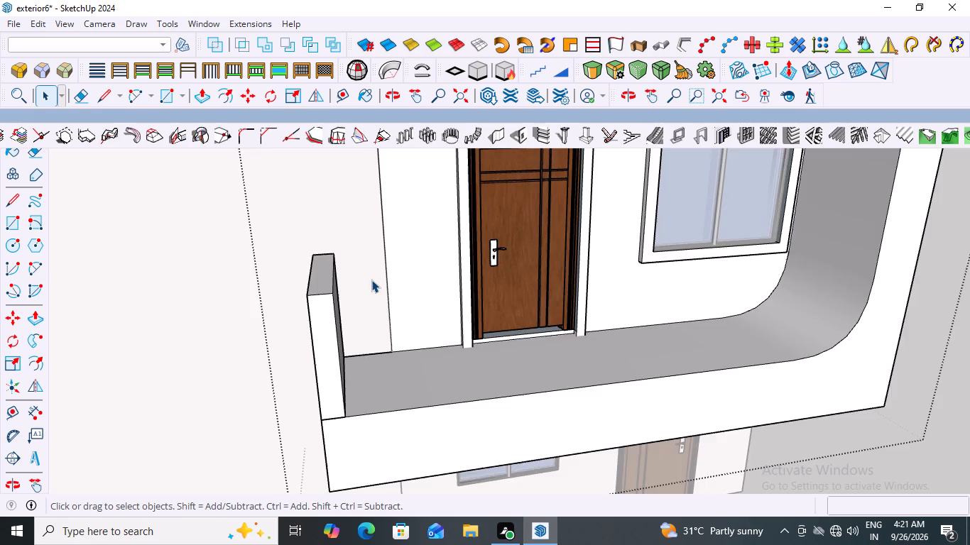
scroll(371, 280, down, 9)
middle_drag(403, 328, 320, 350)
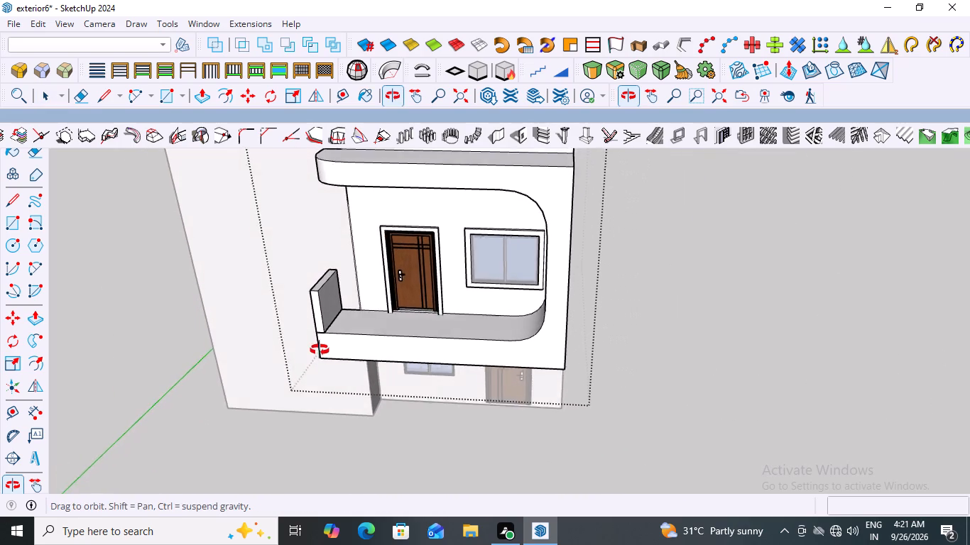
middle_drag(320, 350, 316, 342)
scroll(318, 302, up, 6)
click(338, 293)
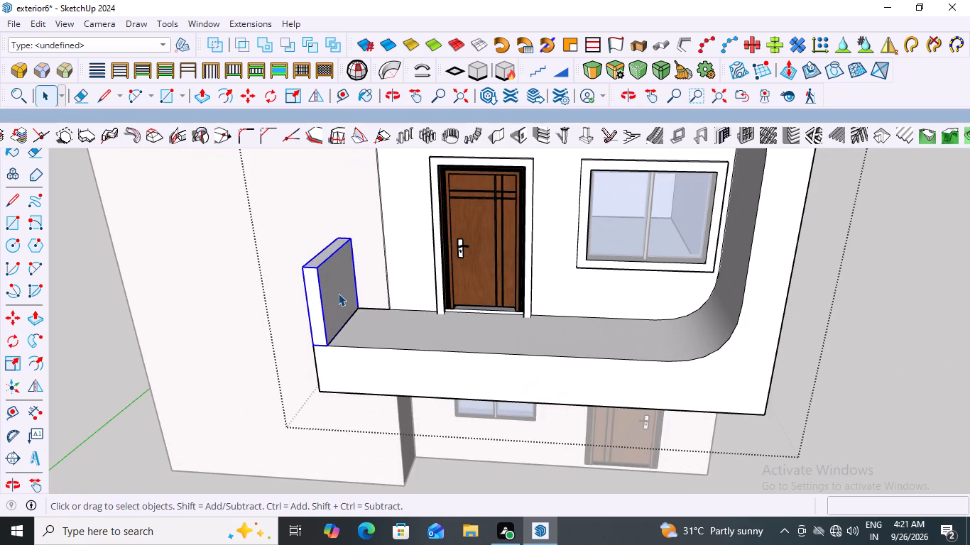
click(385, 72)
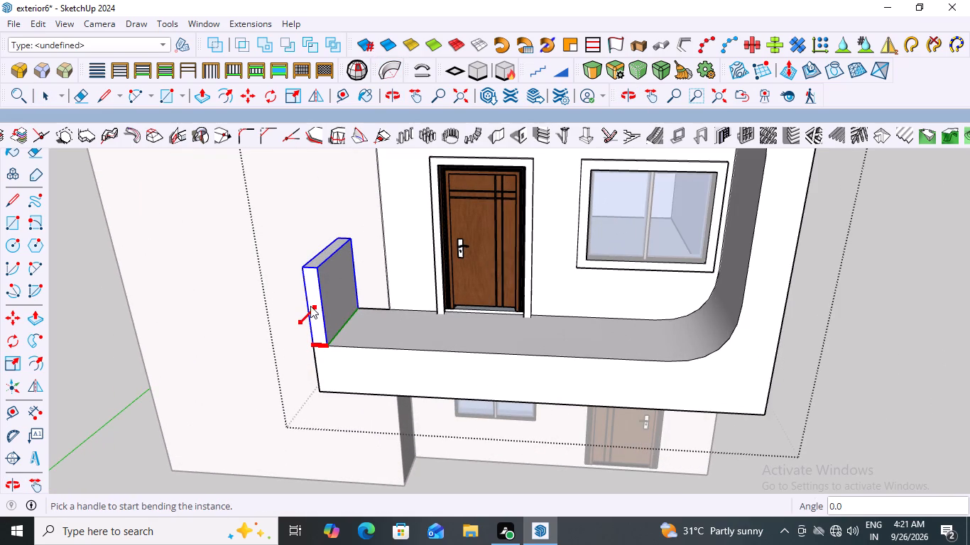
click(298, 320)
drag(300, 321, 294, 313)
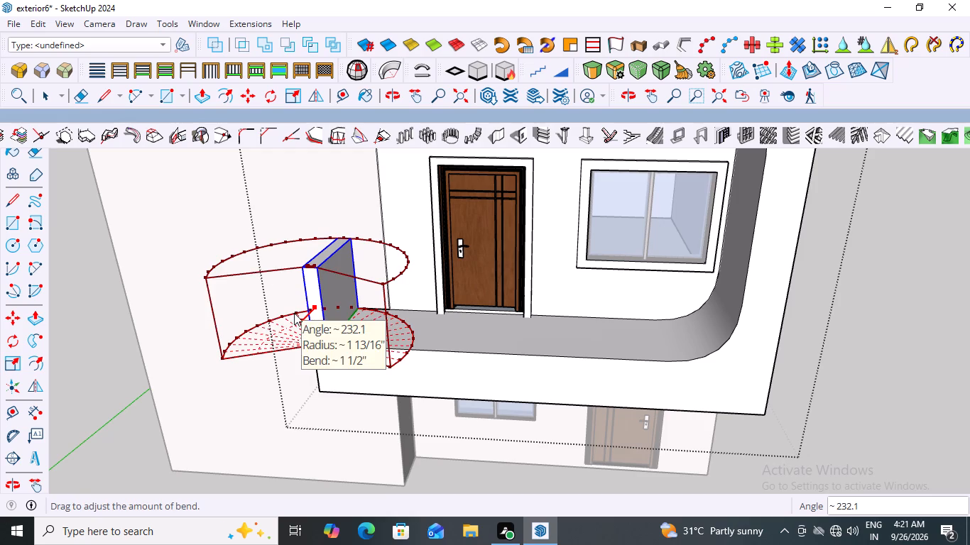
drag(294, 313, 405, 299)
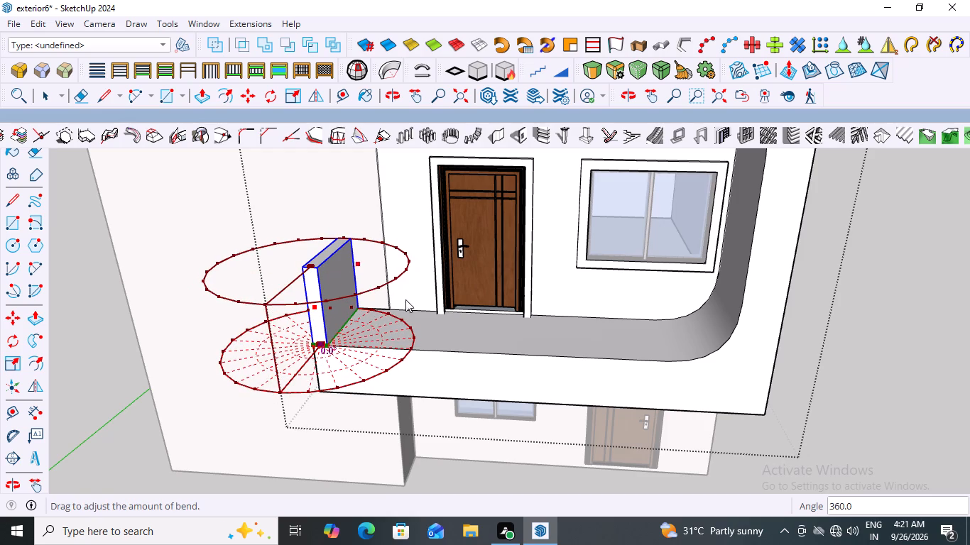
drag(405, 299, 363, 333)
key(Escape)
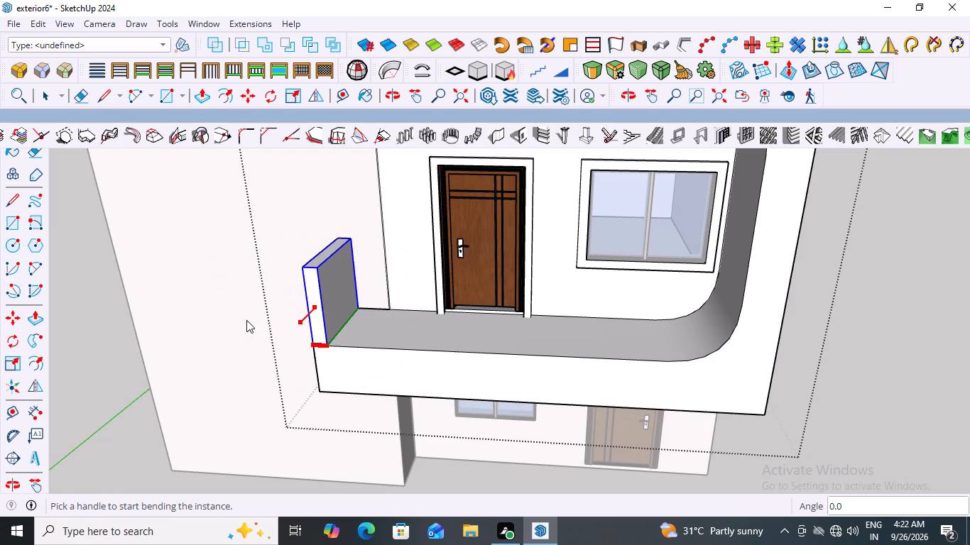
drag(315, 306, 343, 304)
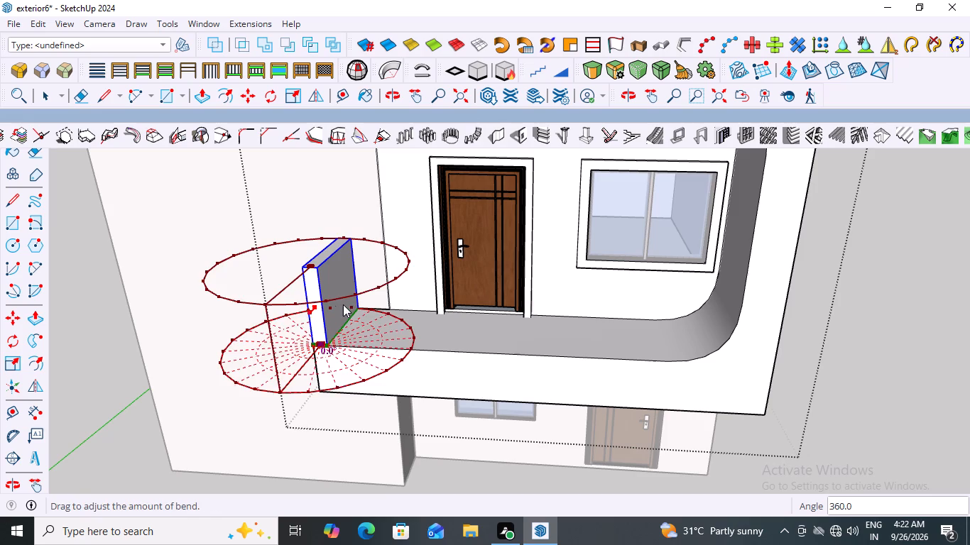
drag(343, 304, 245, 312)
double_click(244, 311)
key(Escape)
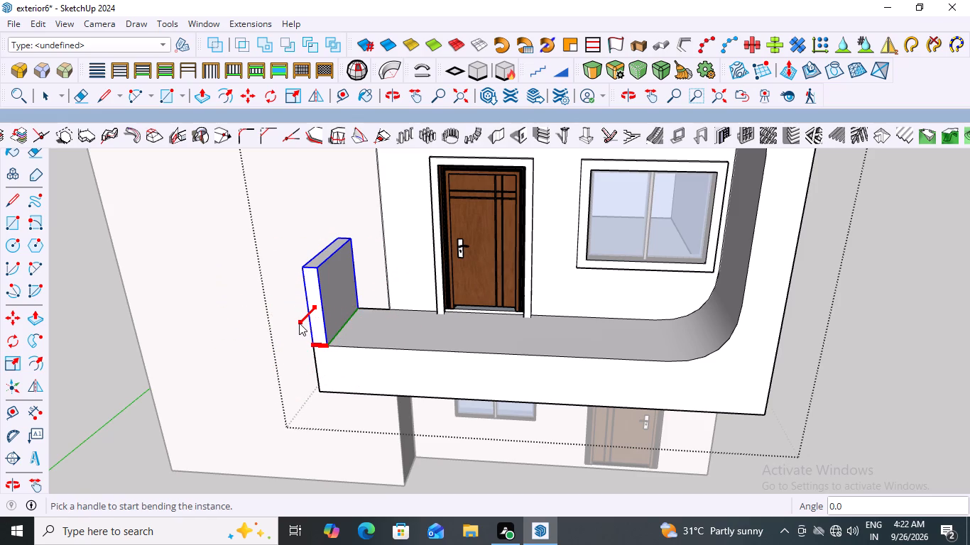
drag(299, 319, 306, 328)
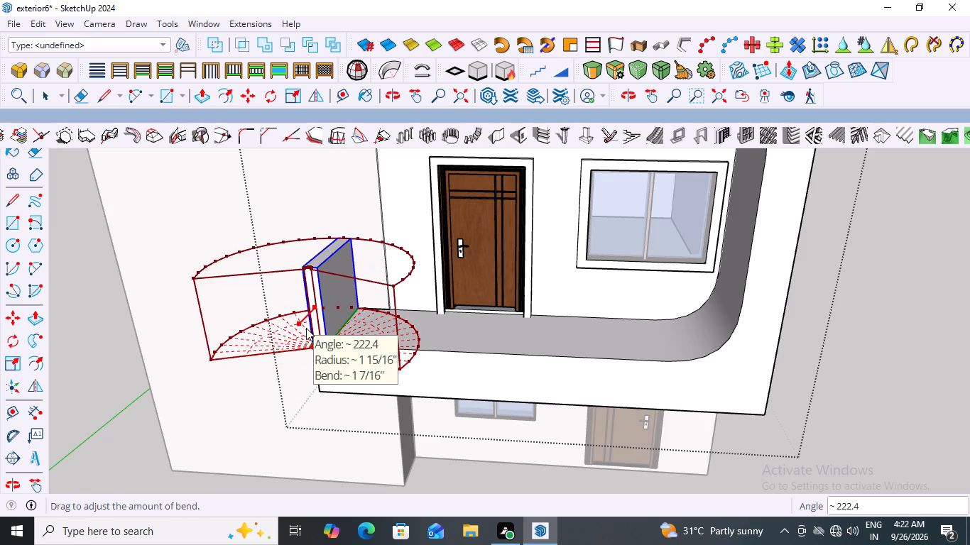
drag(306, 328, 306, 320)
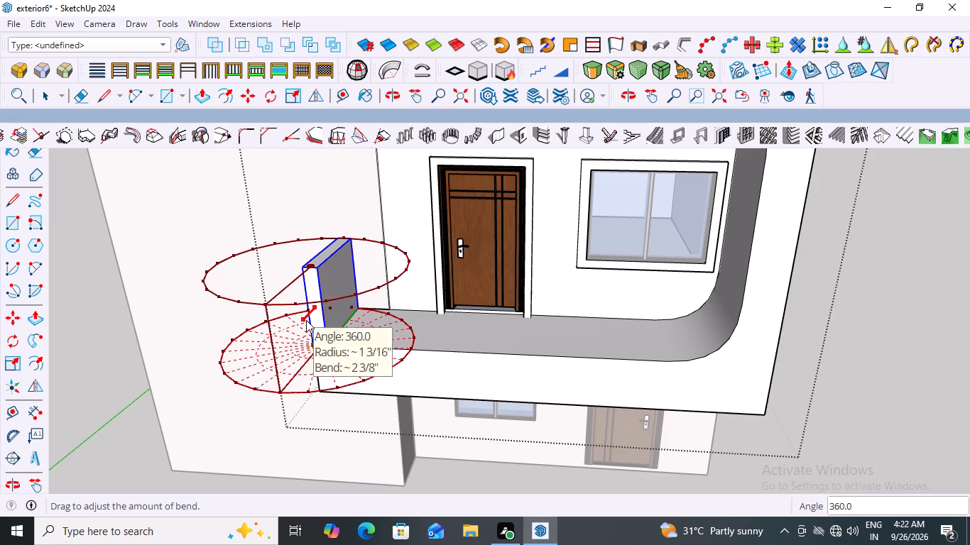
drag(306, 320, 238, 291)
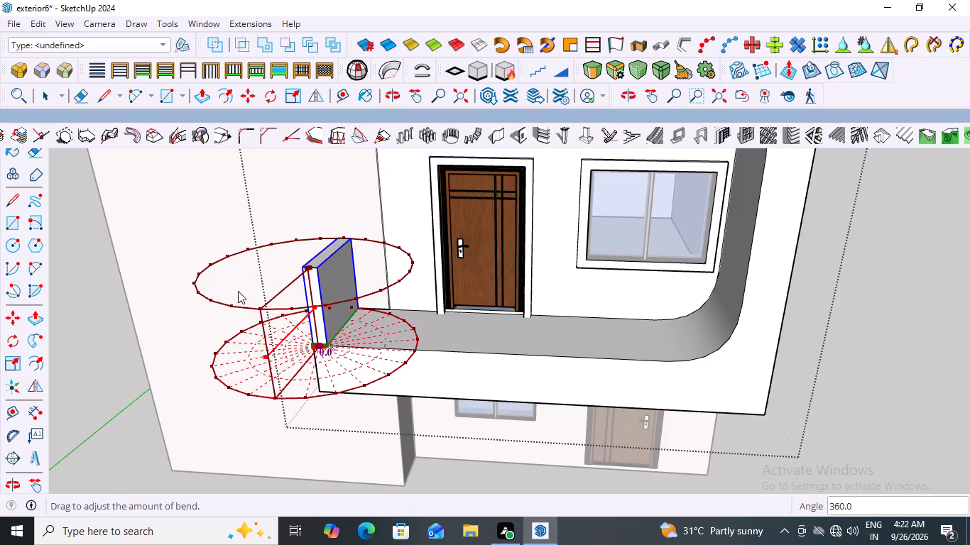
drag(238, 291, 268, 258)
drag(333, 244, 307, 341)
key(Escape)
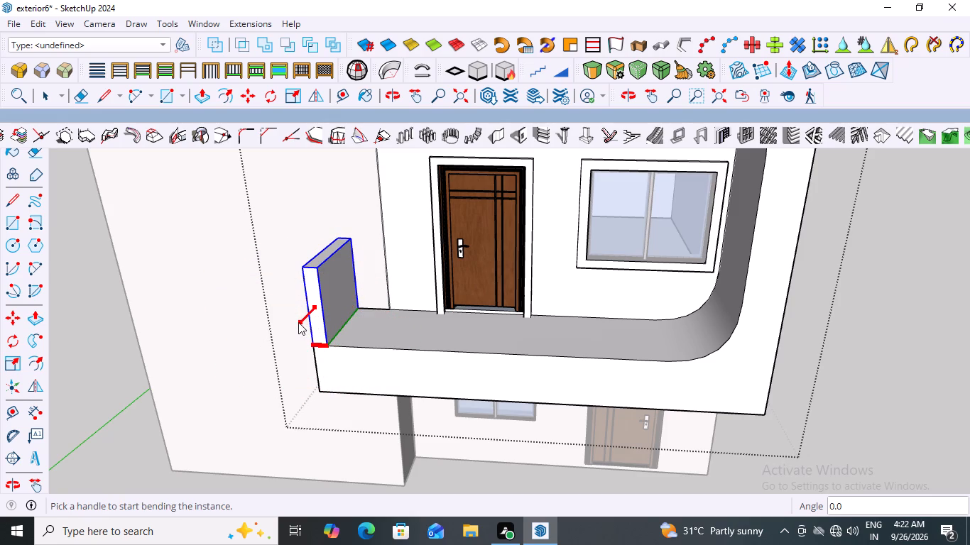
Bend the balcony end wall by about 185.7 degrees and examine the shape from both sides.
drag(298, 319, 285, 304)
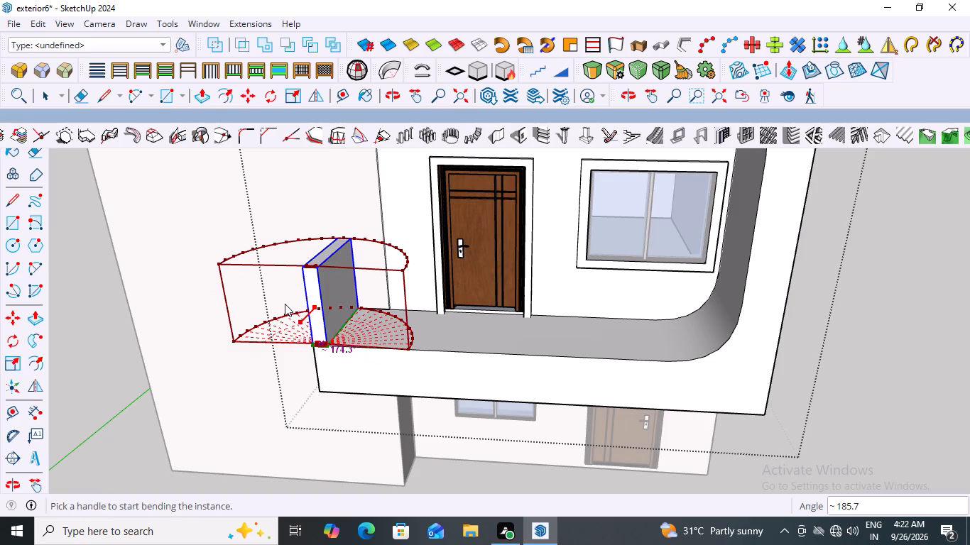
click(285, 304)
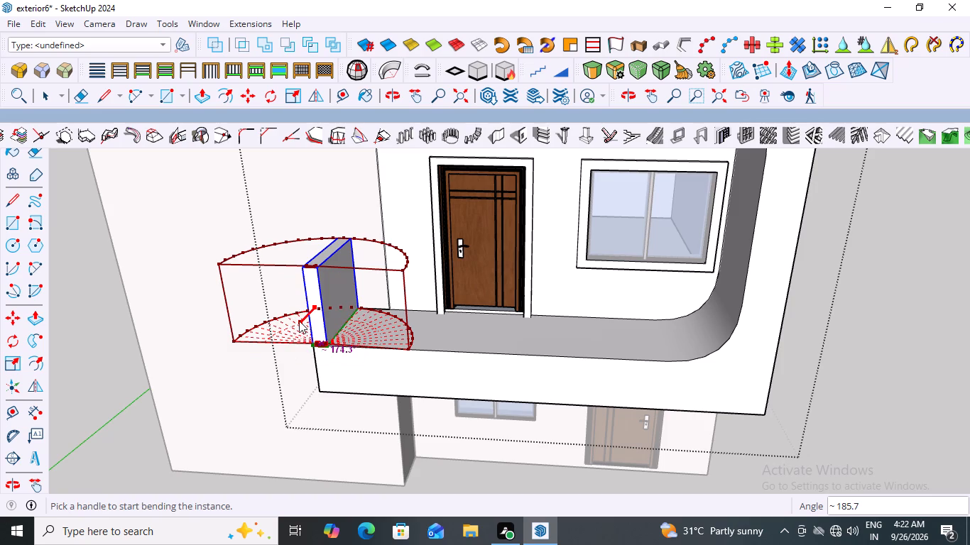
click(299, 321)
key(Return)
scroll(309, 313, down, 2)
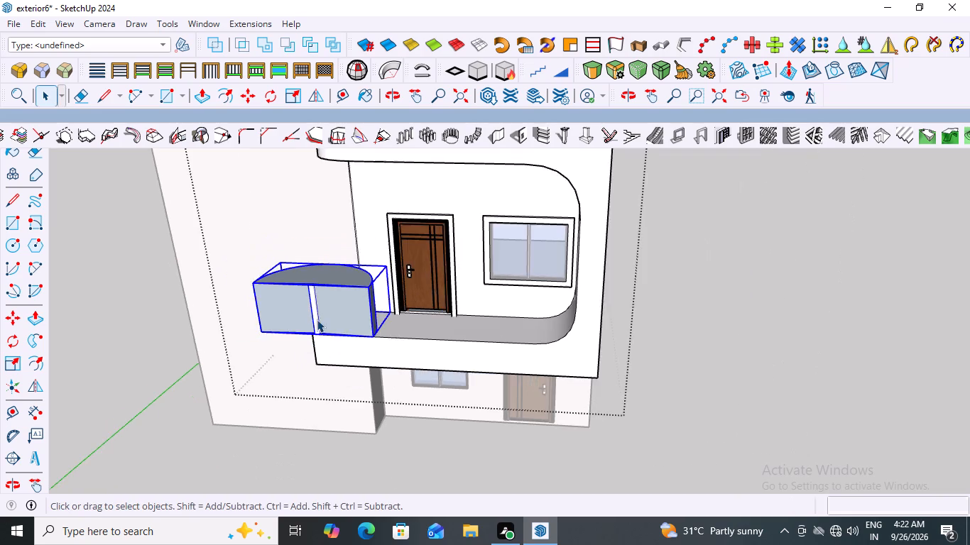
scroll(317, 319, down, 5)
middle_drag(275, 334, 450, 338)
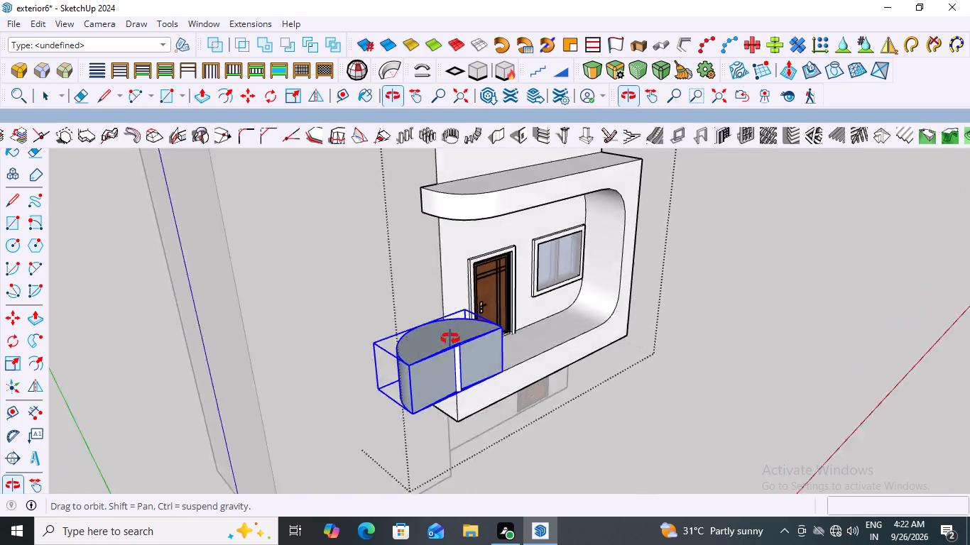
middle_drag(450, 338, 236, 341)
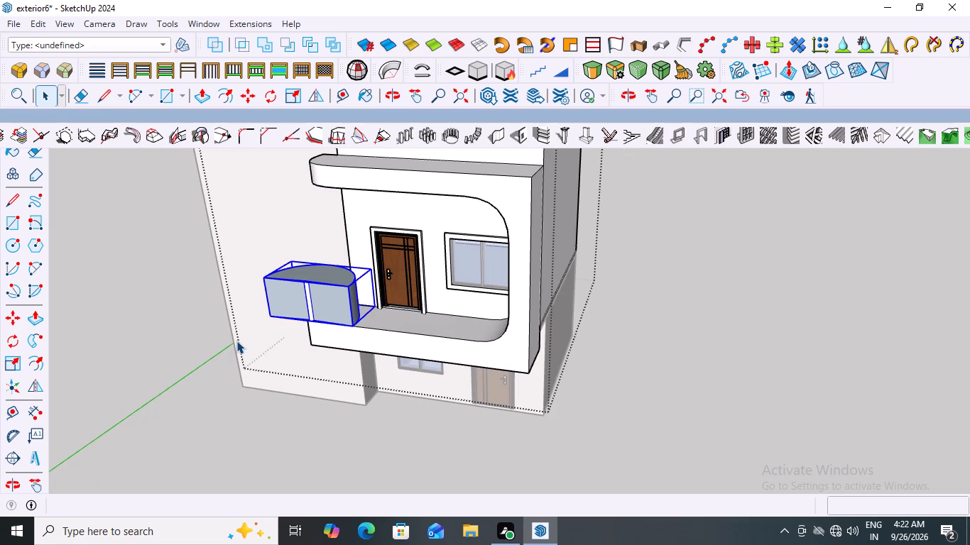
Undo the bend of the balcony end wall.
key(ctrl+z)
Inside the end wall group, bevel the short top edge at the wall's outer front end with an offset of about 10 3/16" and 6 segments.
scroll(309, 324, up, 3)
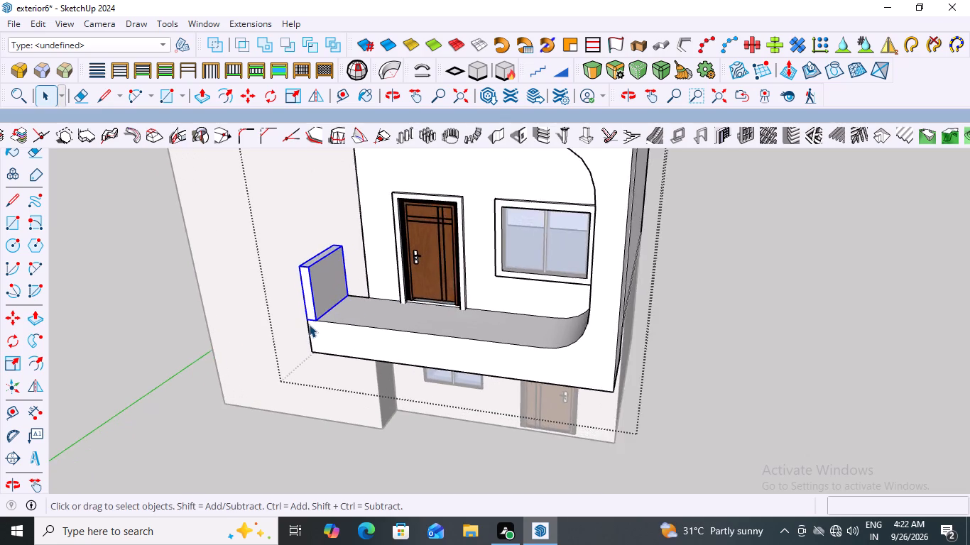
scroll(309, 324, up, 2)
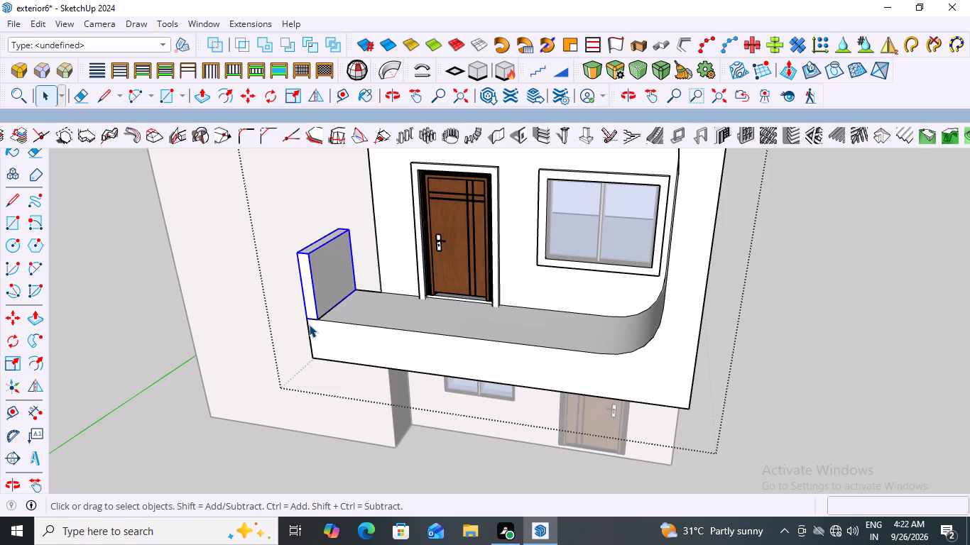
scroll(309, 280, up, 6)
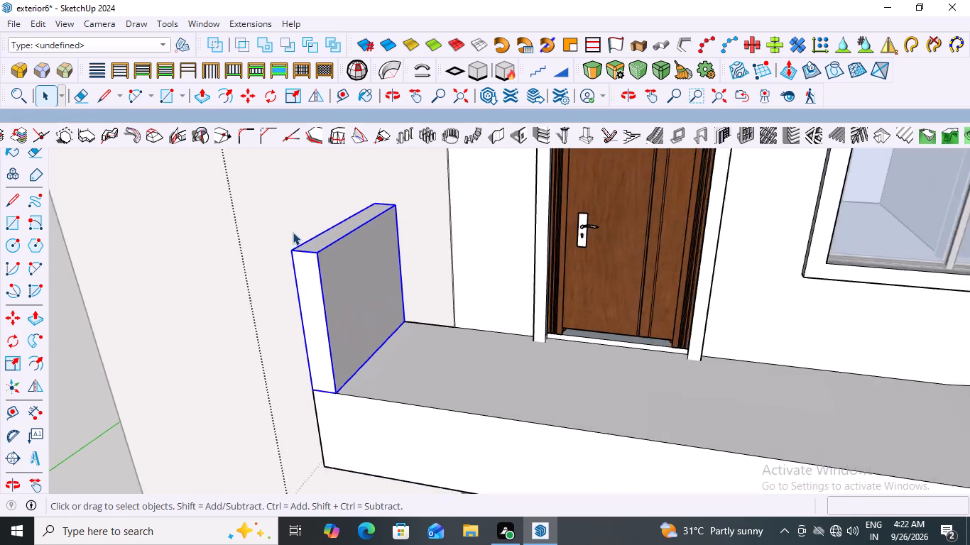
scroll(293, 232, up, 6)
click(322, 275)
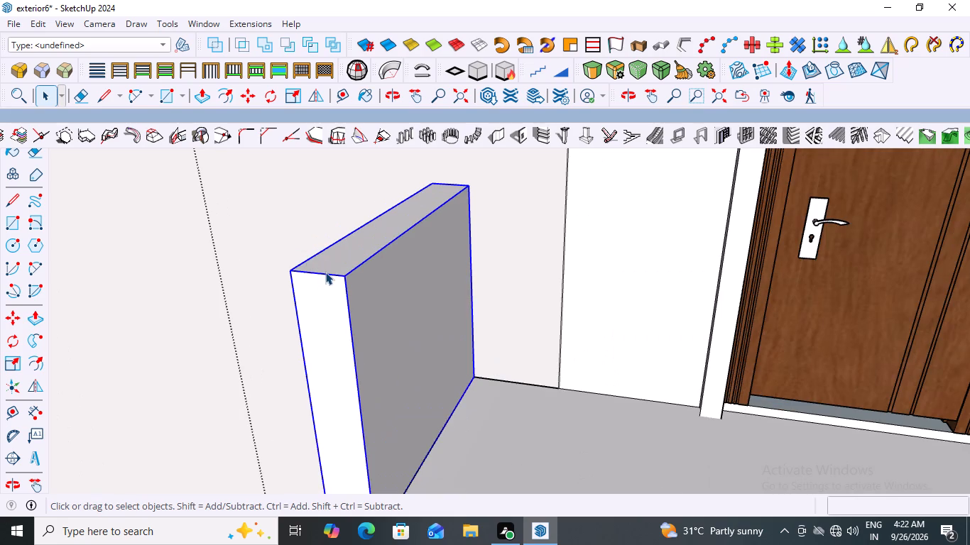
click(326, 273)
click(326, 273)
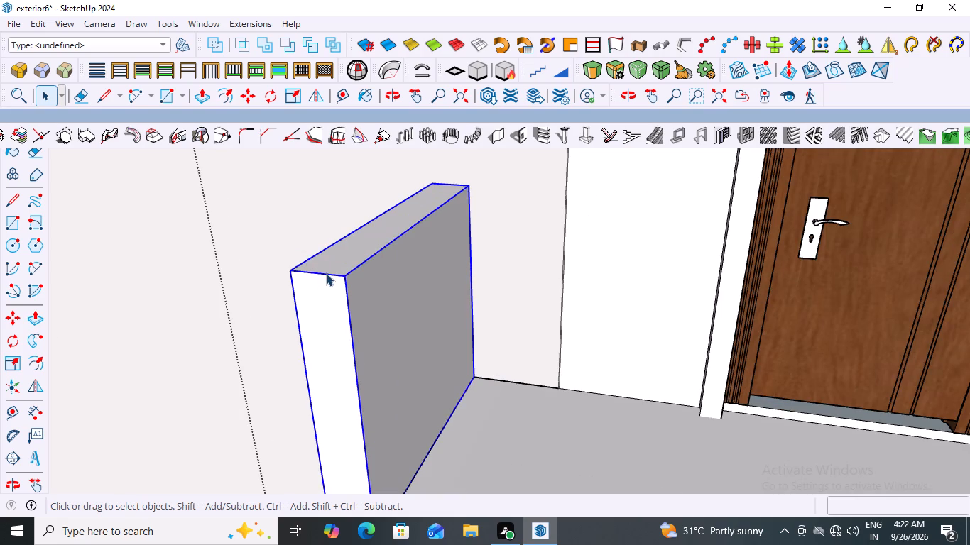
double_click(326, 273)
click(327, 274)
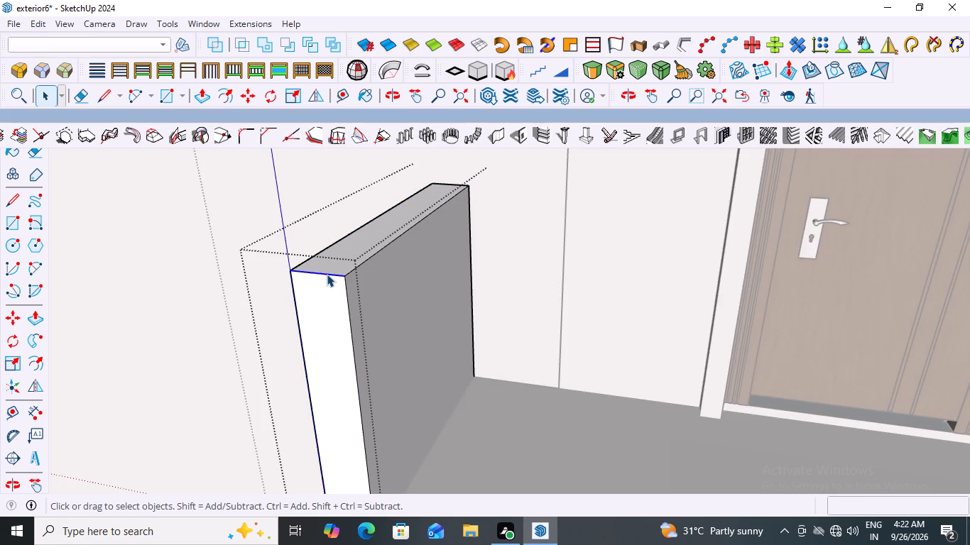
click(598, 68)
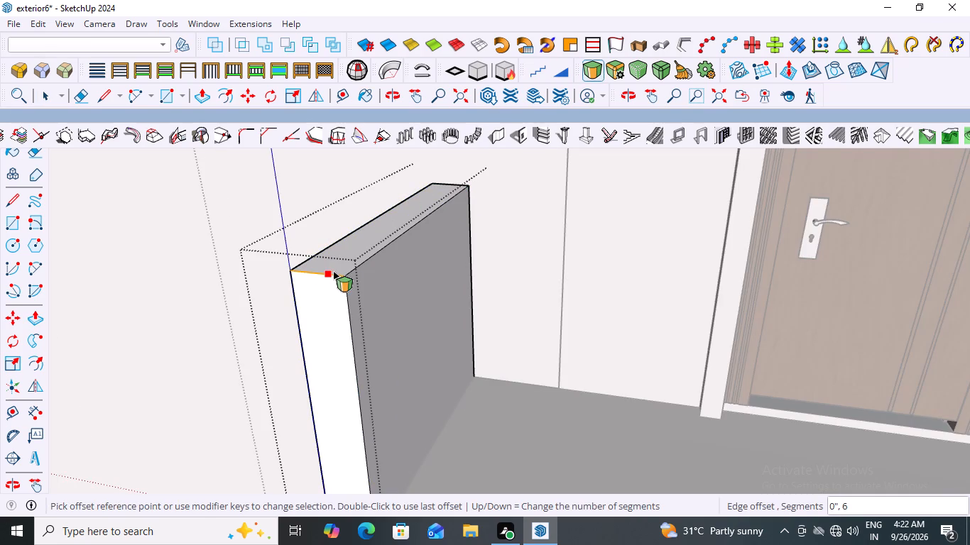
click(333, 271)
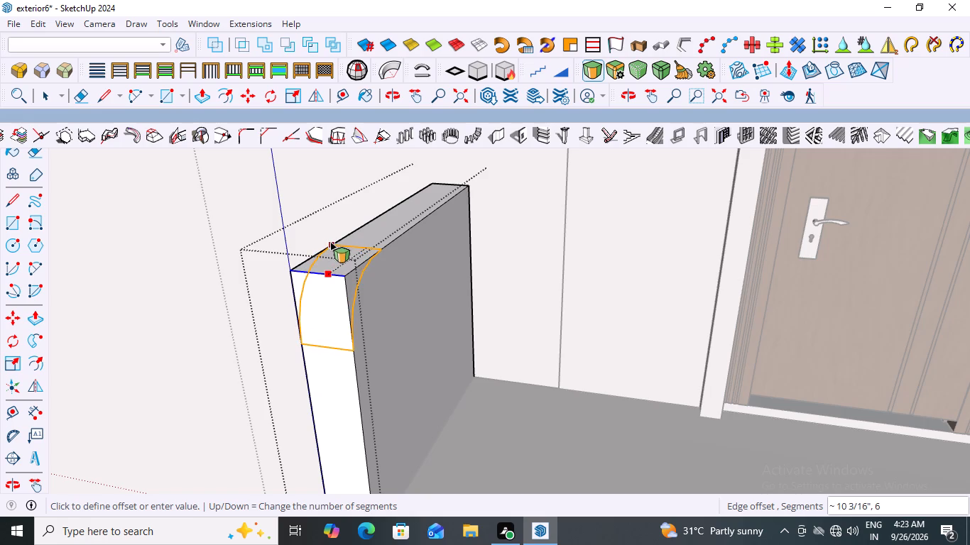
click(330, 242)
key(Escape)
scroll(337, 270, down, 7)
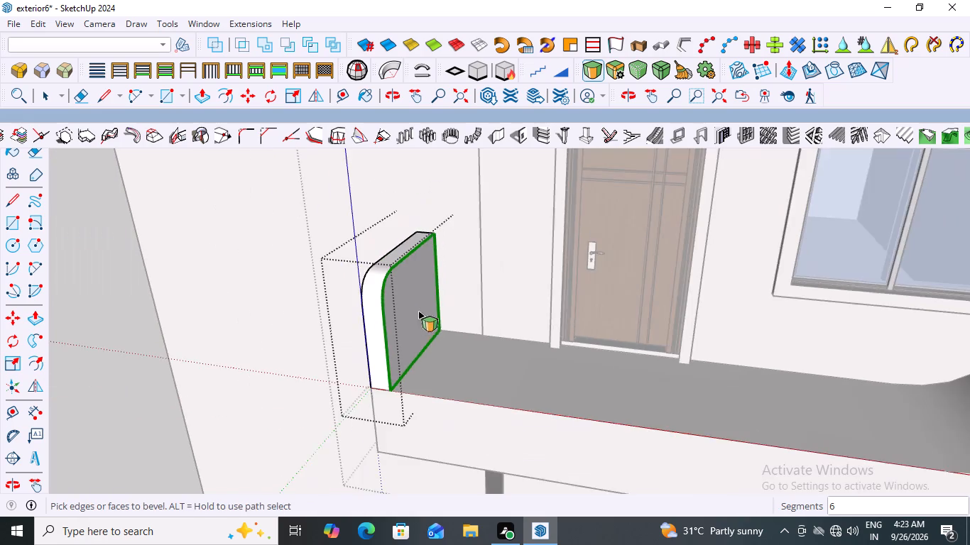
scroll(418, 311, down, 6)
middle_drag(399, 355, 523, 338)
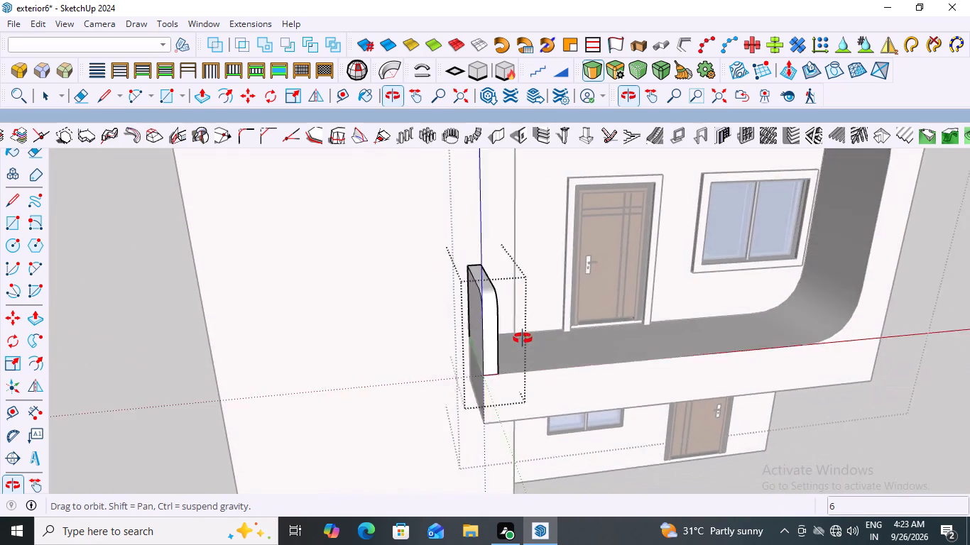
middle_drag(523, 338, 473, 341)
scroll(460, 309, up, 6)
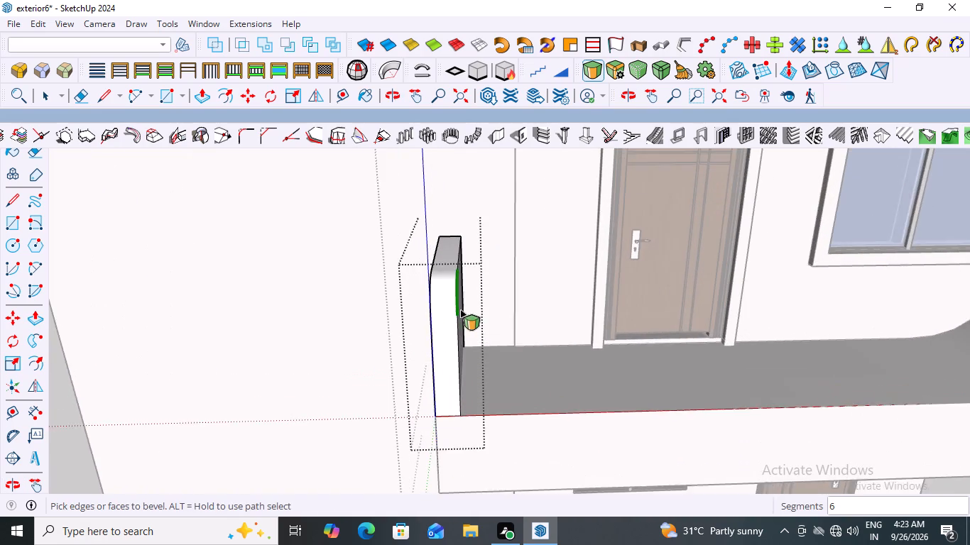
middle_drag(469, 308, 324, 348)
key(Escape)
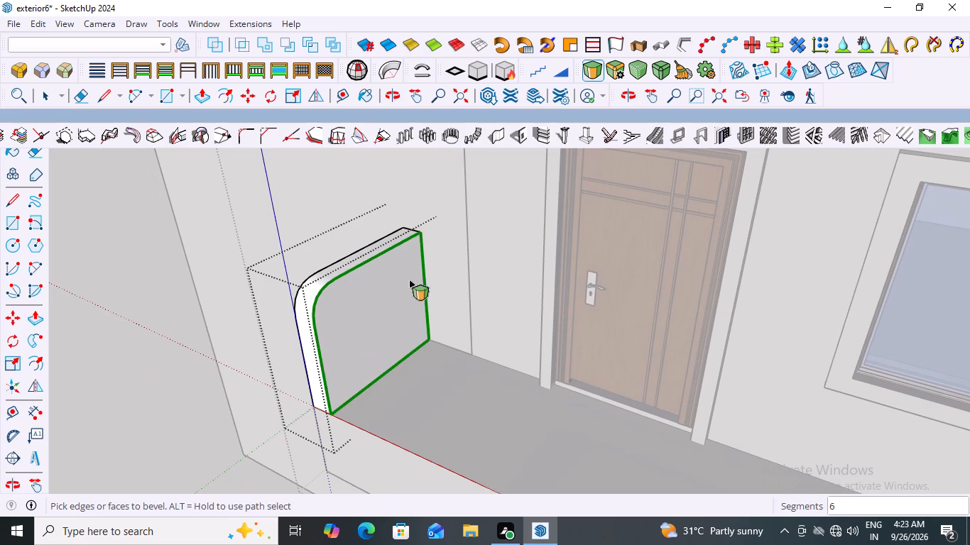
key(space)
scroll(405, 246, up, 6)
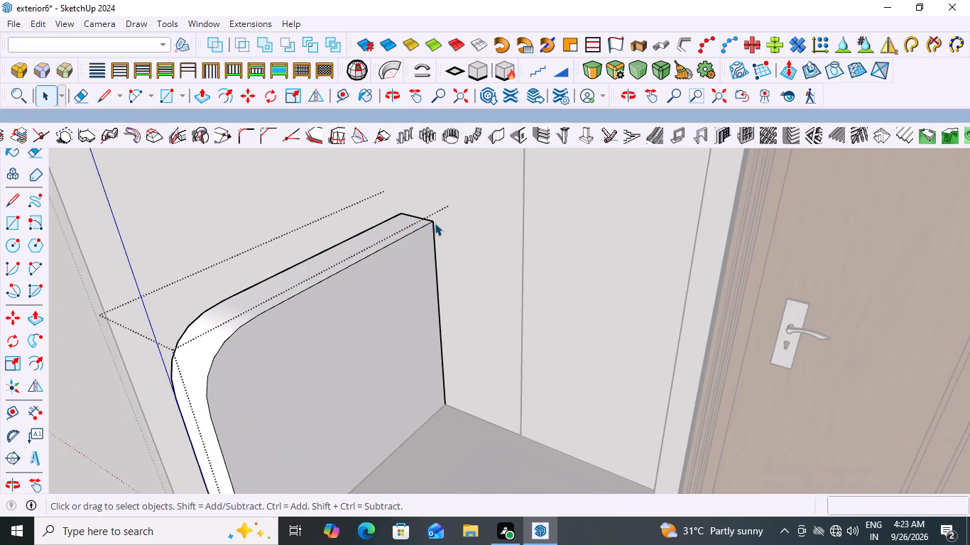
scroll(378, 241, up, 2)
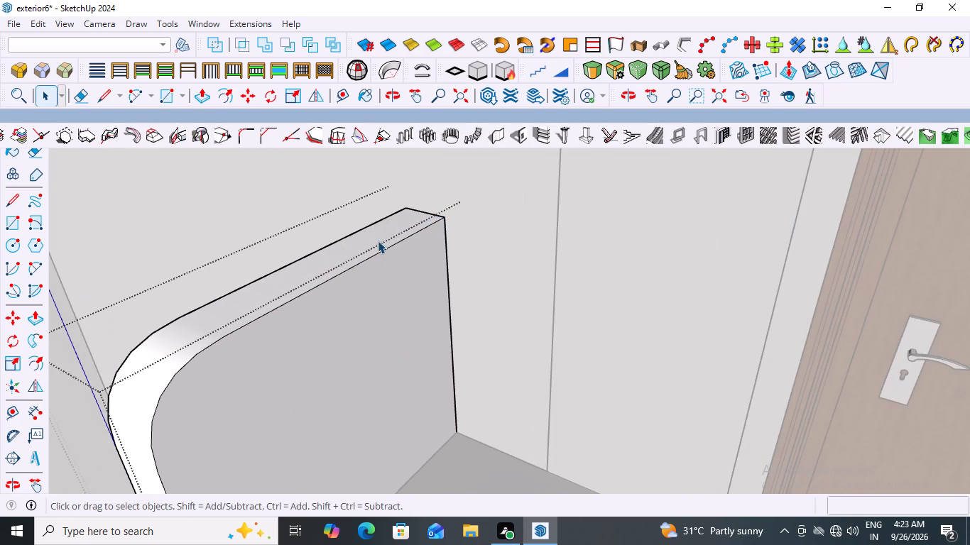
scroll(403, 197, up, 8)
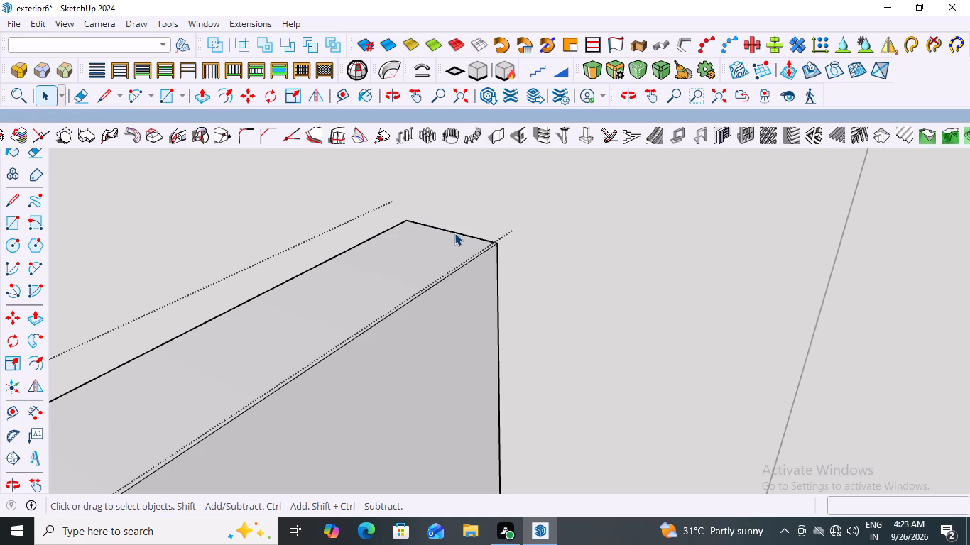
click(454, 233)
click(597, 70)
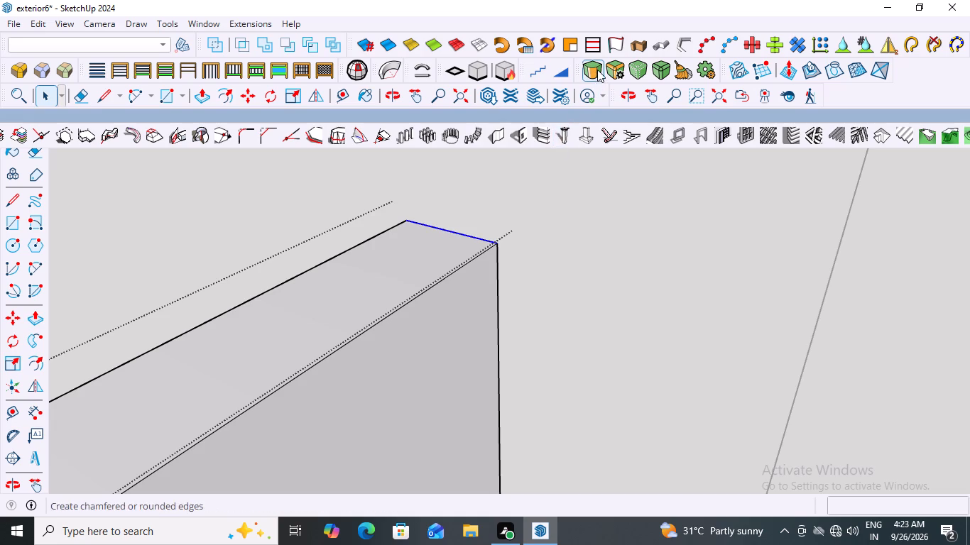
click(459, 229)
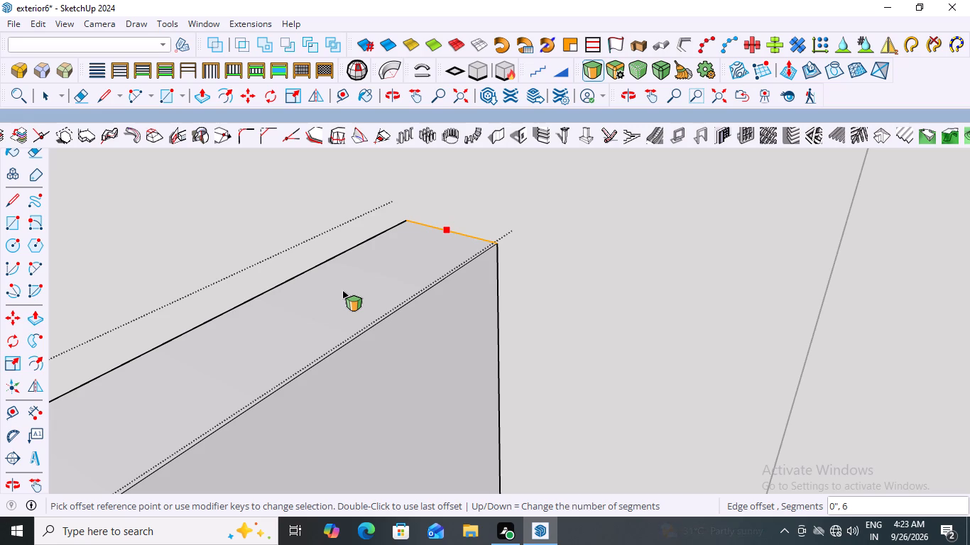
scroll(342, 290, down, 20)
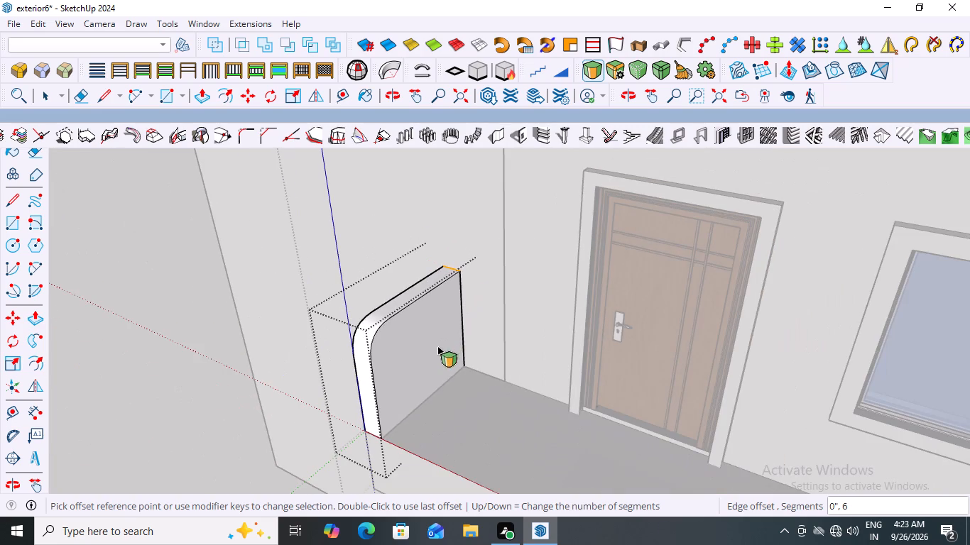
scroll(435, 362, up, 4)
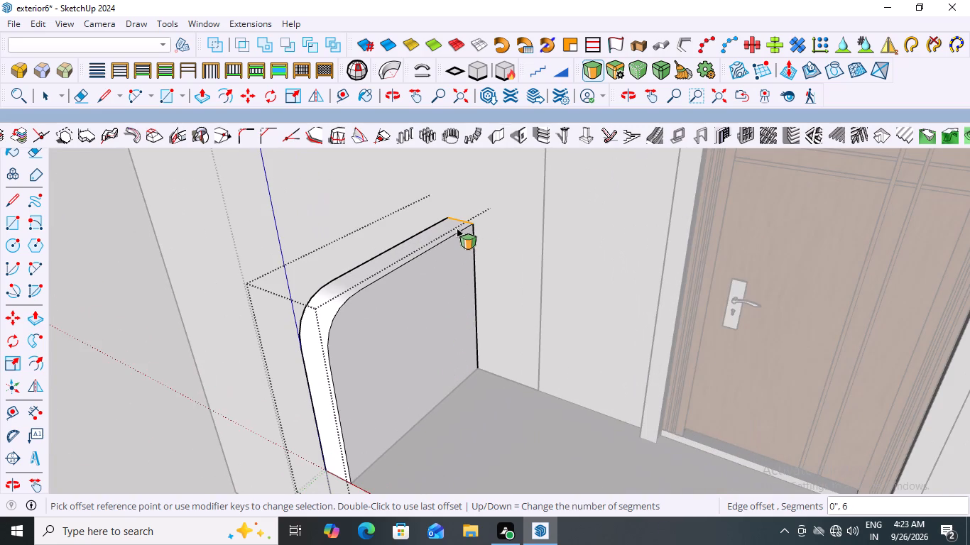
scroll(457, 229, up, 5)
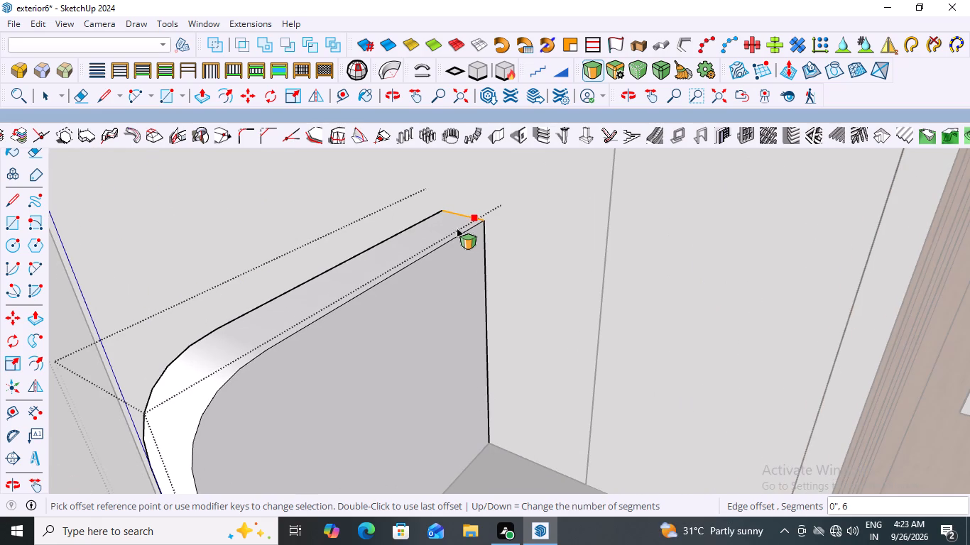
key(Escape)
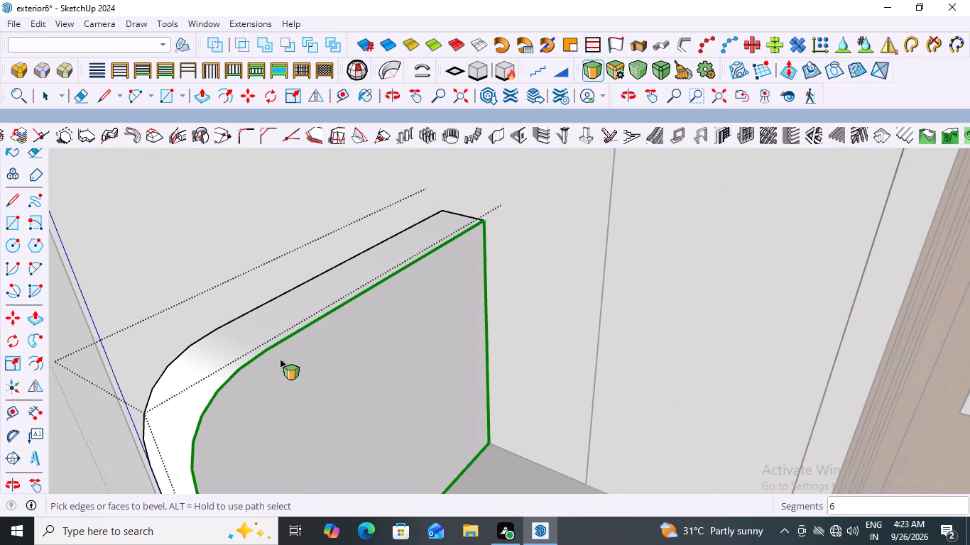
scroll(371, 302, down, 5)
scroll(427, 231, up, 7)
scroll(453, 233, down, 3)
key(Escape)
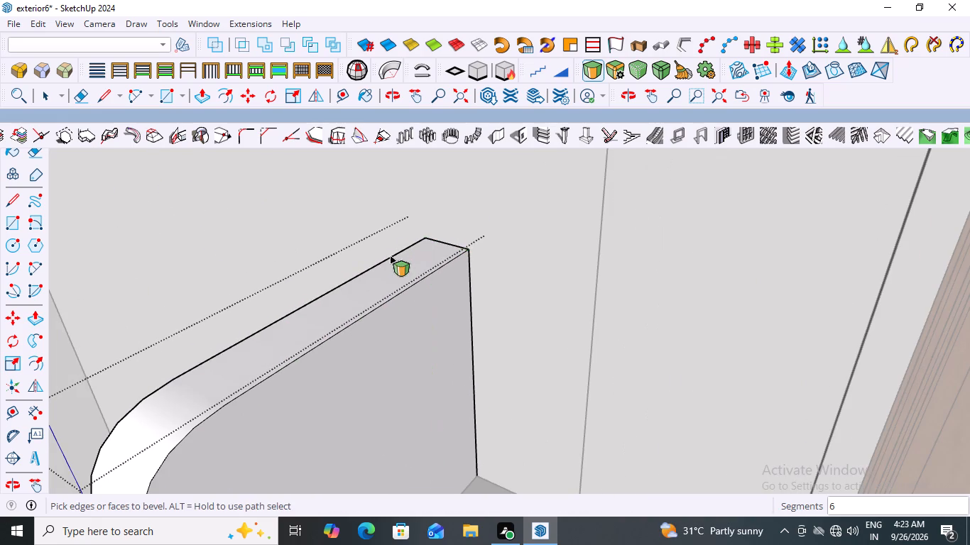
Undo the bevel on the end wall's short top edge at its outer front end.
key(space)
key(ctrl+z)
key(ctrl+z)
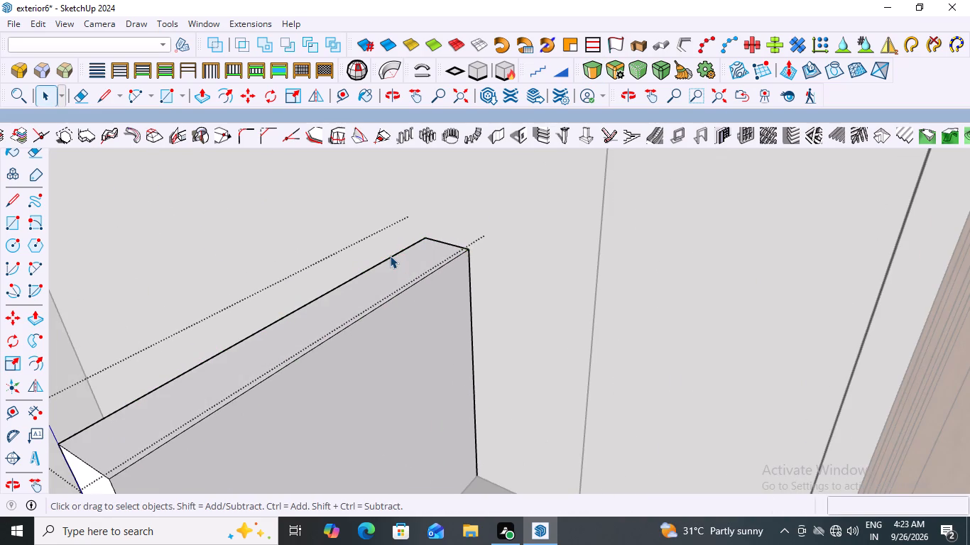
Bevel the end wall's short top edge at its outer front end with an offset of about 6 3/4" and 6 segments.
scroll(390, 256, down, 9)
scroll(285, 343, up, 7)
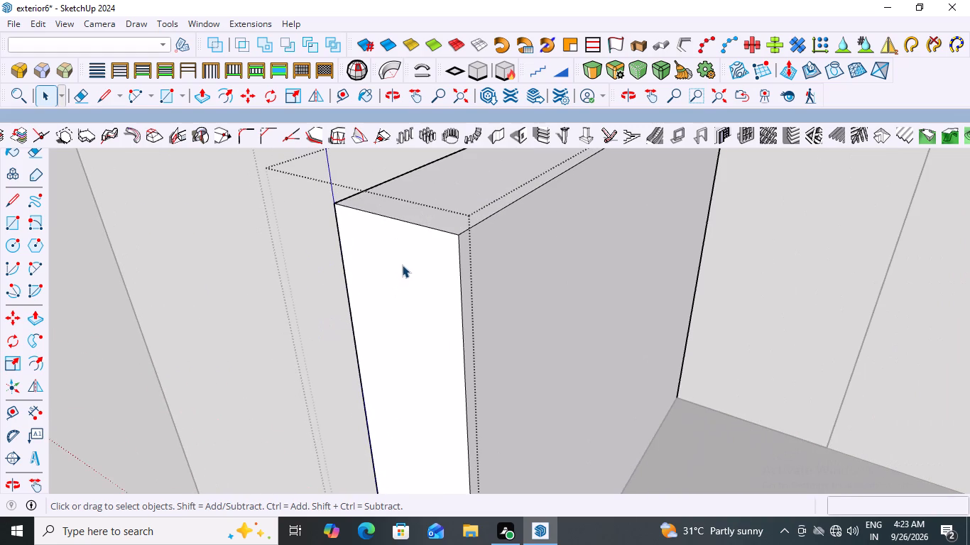
scroll(410, 251, up, 2)
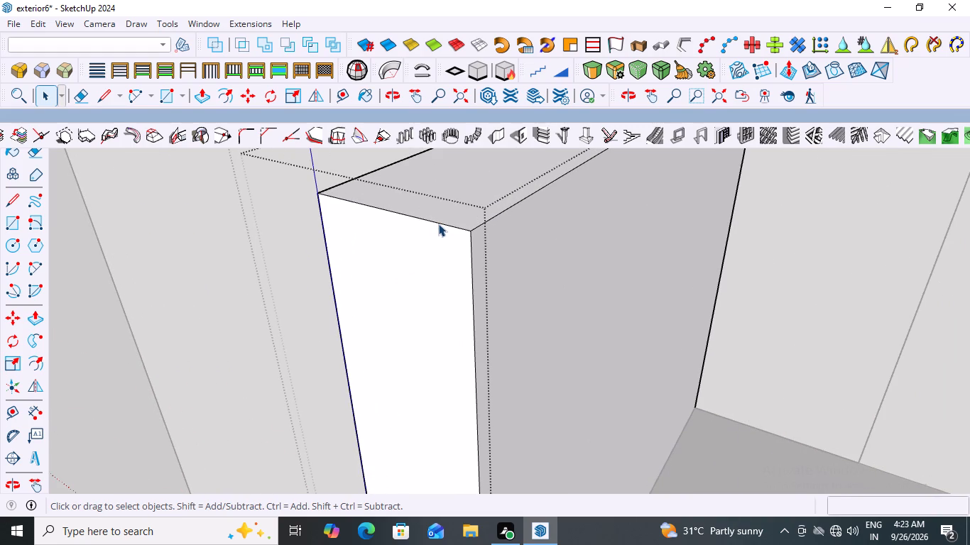
scroll(422, 196, down, 9)
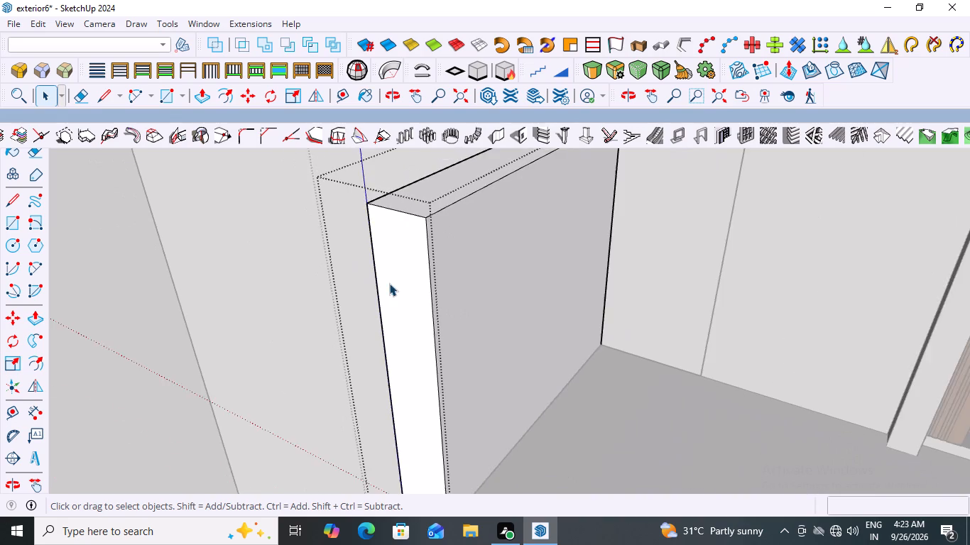
scroll(389, 283, down, 6)
scroll(454, 322, up, 2)
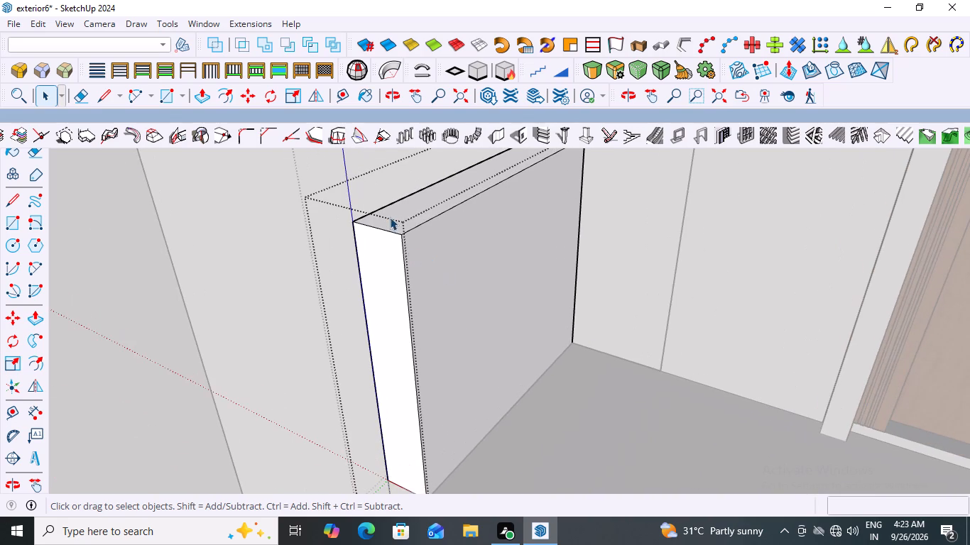
scroll(390, 217, up, 2)
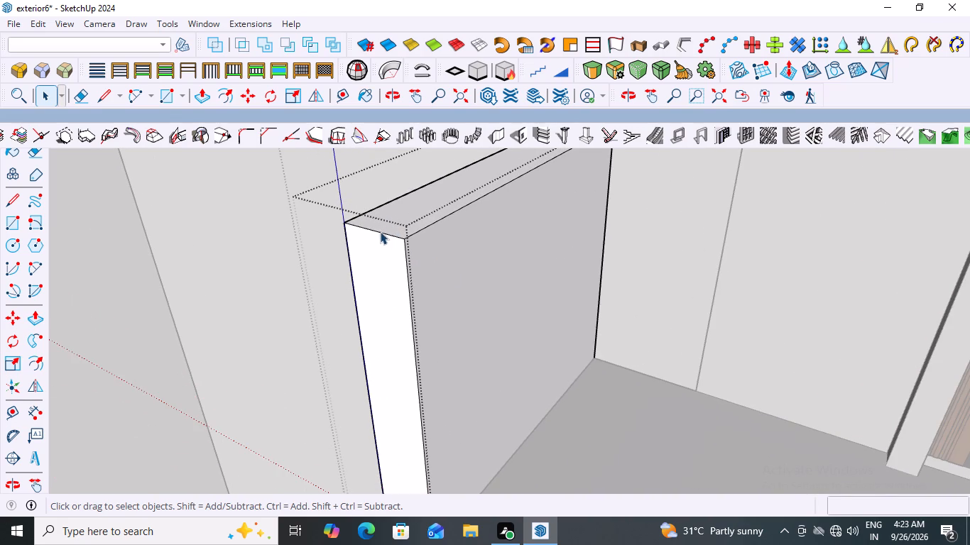
scroll(395, 232, up, 2)
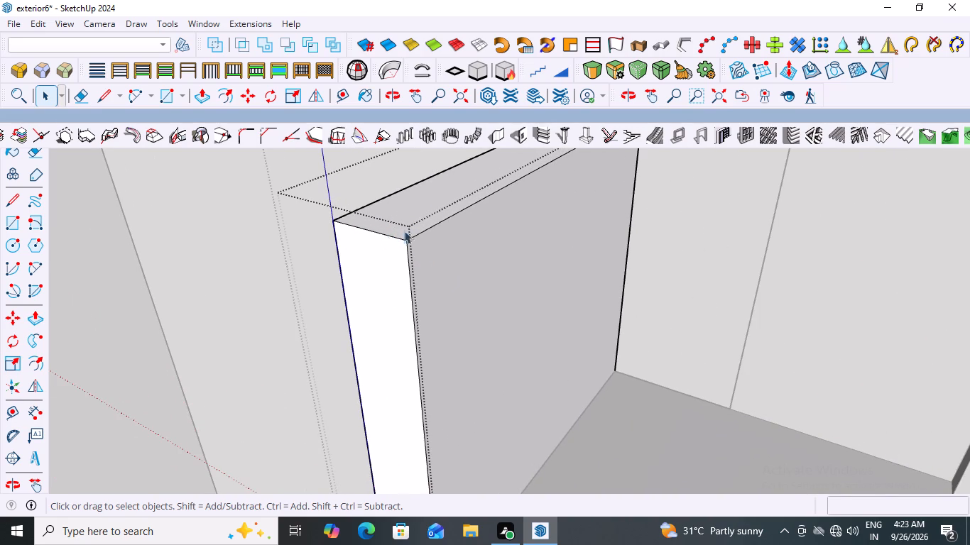
click(383, 233)
click(594, 62)
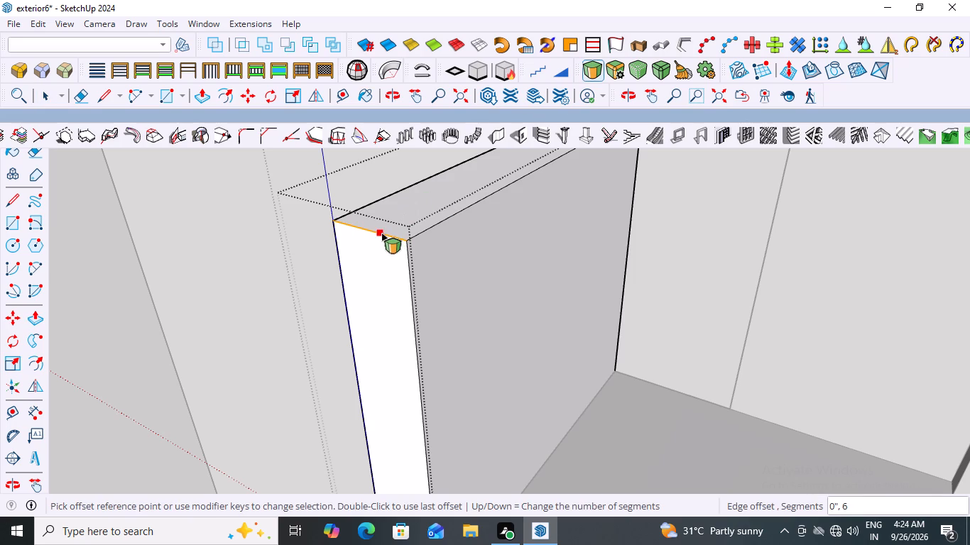
click(381, 233)
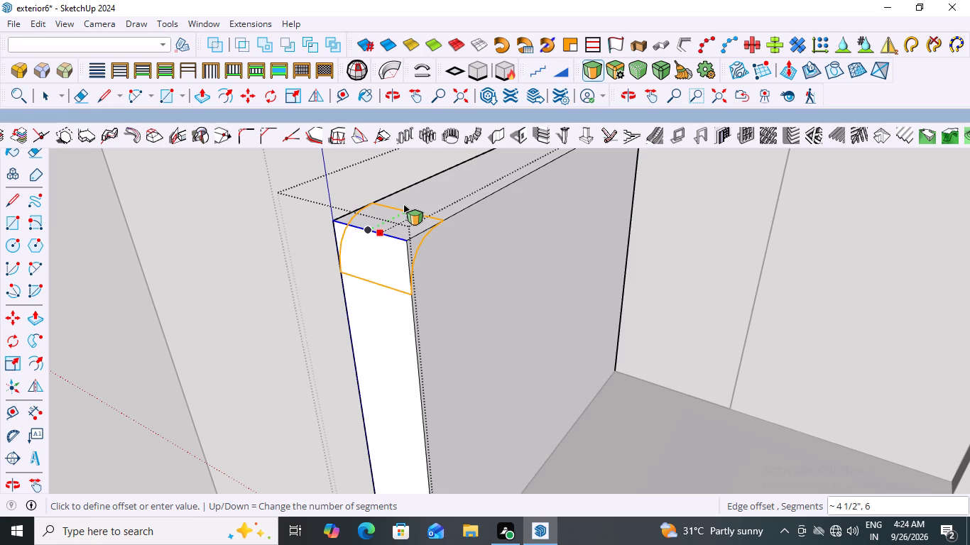
scroll(403, 204, down, 2)
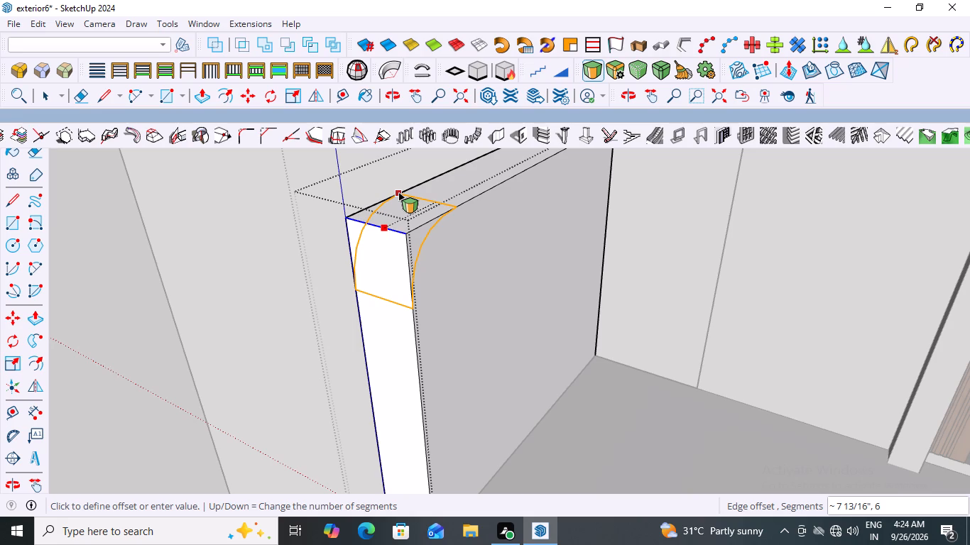
scroll(398, 192, down, 1)
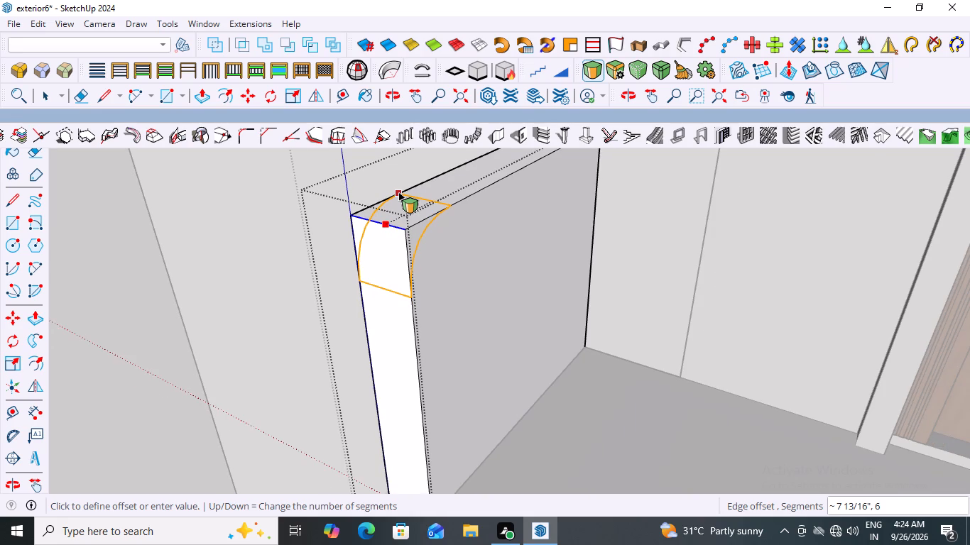
scroll(398, 192, down, 2)
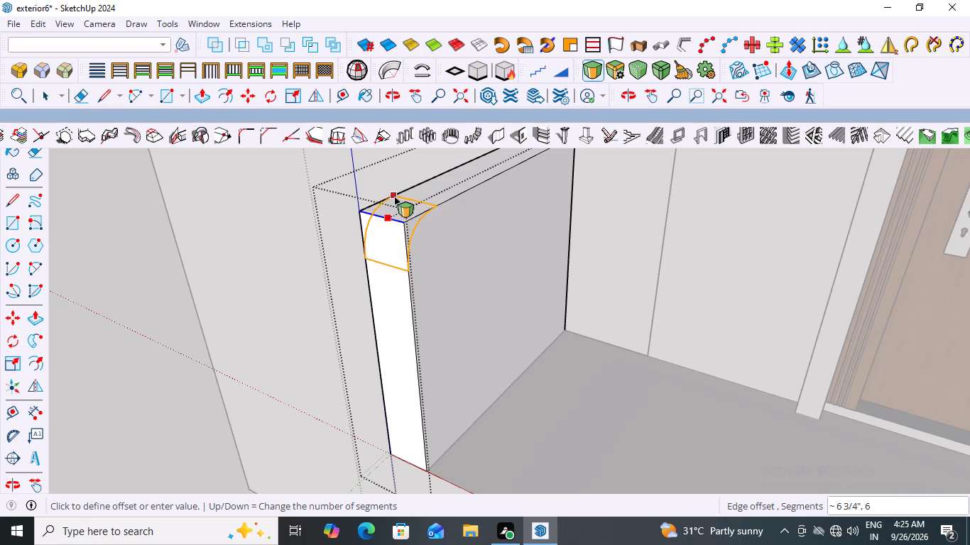
click(394, 197)
scroll(352, 327, down, 10)
key(Escape)
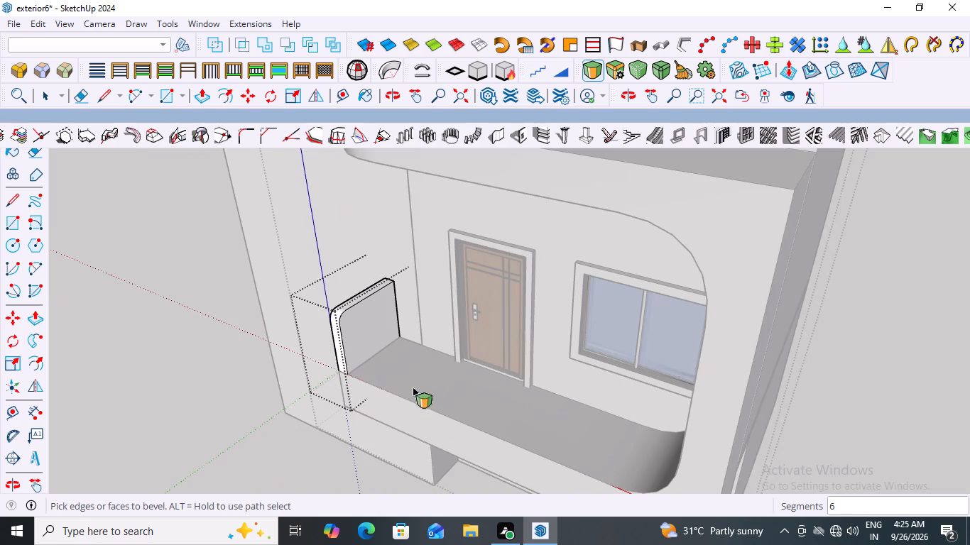
key(space)
Bevel the end wall's short top edge at its inner end with about 5 9/16" offset and 6 segments, and leave the wall's group.
scroll(388, 266, up, 14)
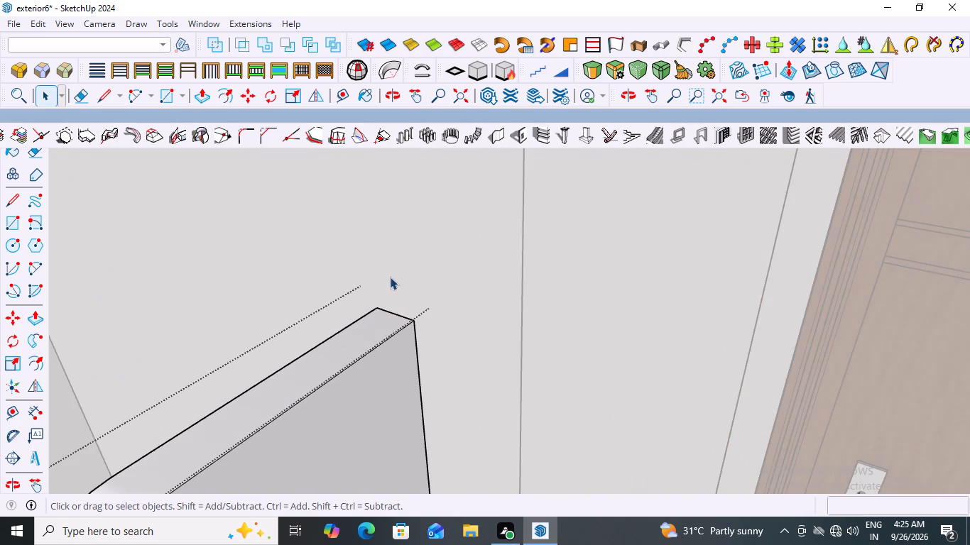
click(394, 312)
click(594, 66)
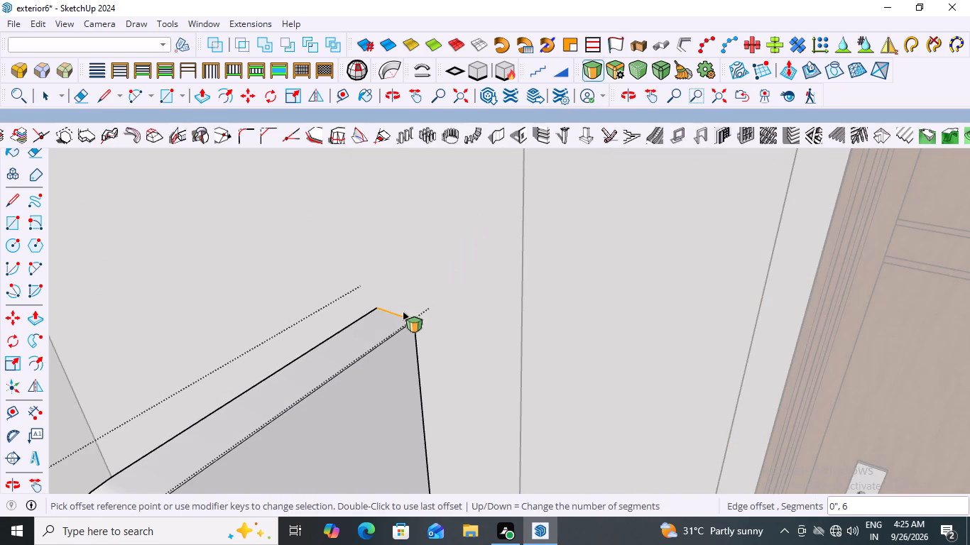
click(391, 316)
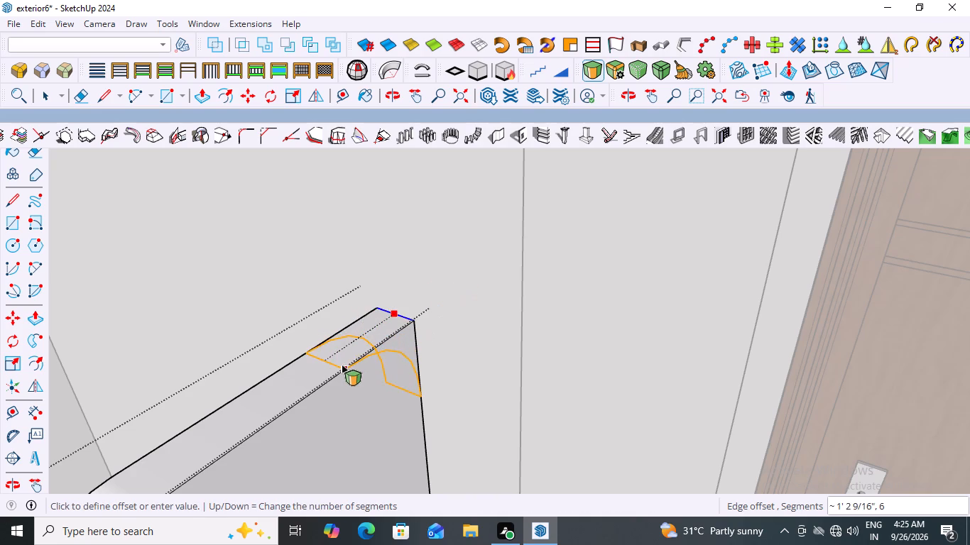
click(374, 335)
scroll(379, 312, down, 7)
scroll(246, 378, down, 4)
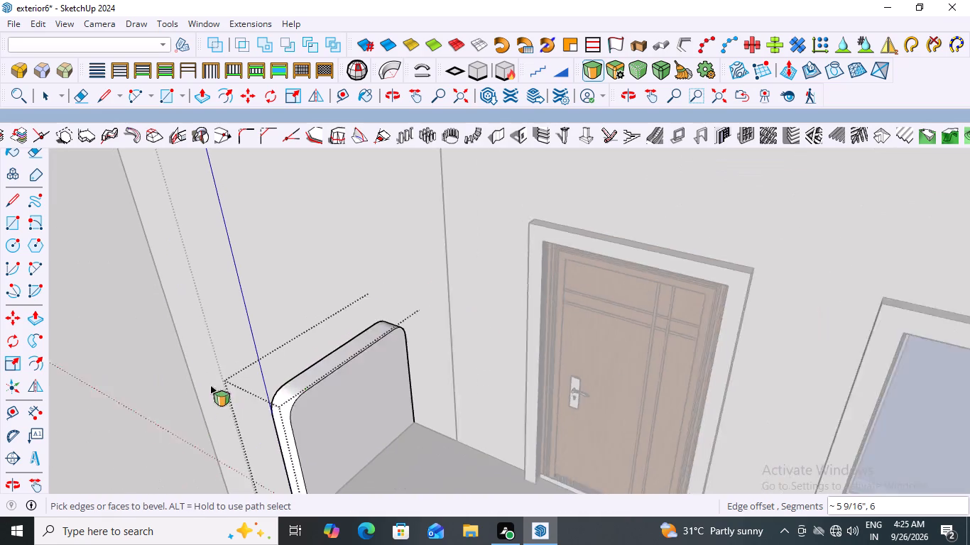
key(Escape)
key(space)
scroll(193, 375, down, 3)
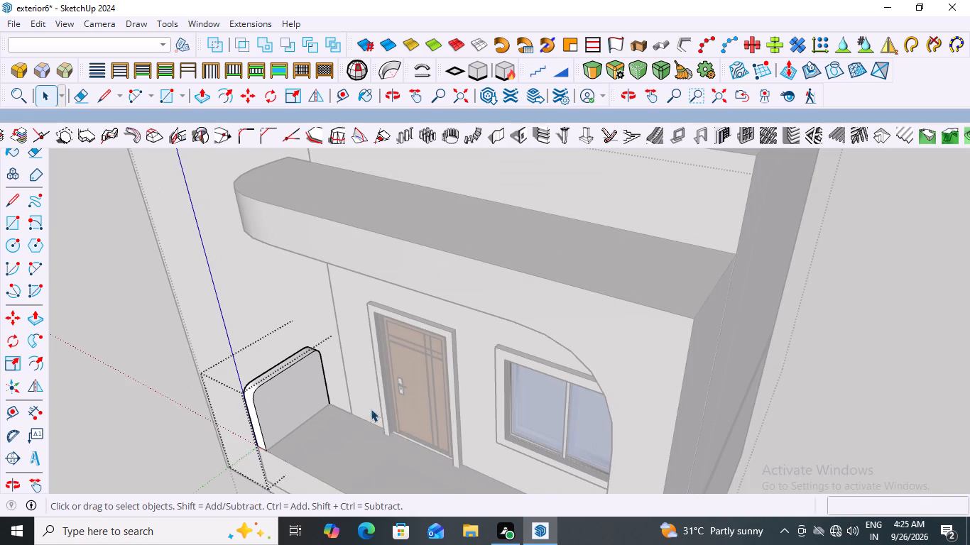
middle_click(597, 398)
scroll(386, 356, down, 3)
scroll(558, 380, down, 2)
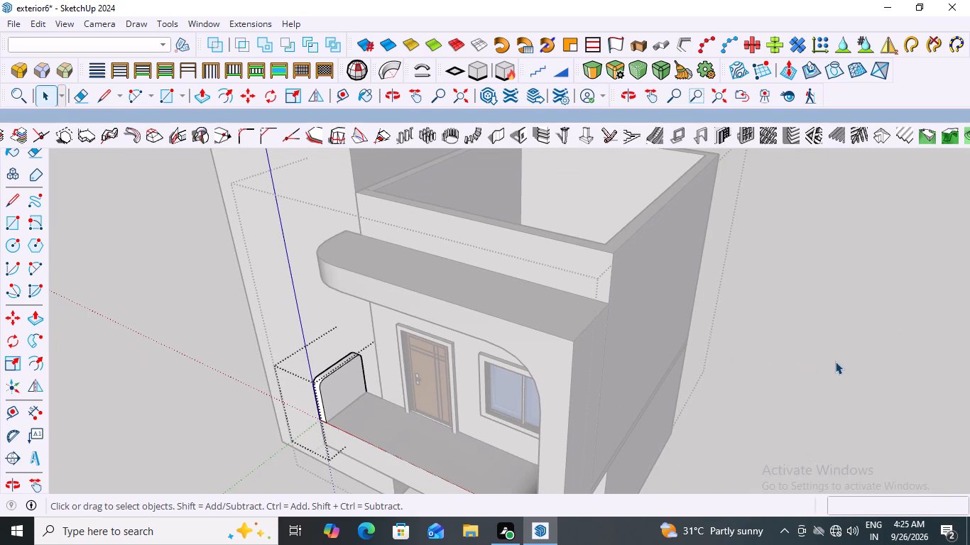
key(space)
click(808, 322)
Examine the rounded balcony end wall up close and against the whole house front from several angles.
scroll(568, 377, down, 2)
middle_drag(268, 389, 646, 390)
middle_drag(646, 390, 622, 396)
scroll(574, 425, up, 7)
middle_drag(599, 386, 495, 446)
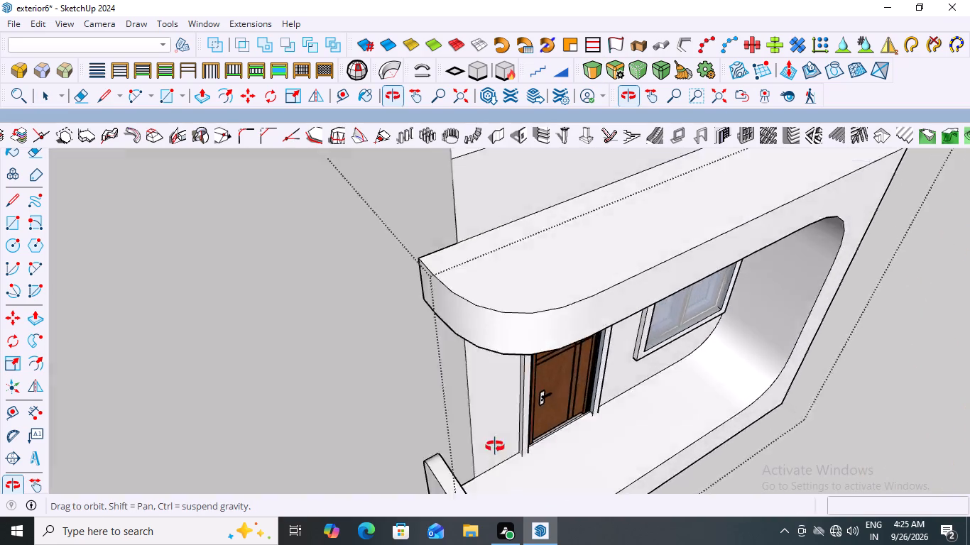
middle_drag(495, 446, 352, 408)
scroll(267, 345, up, 3)
scroll(272, 330, down, 1)
scroll(272, 330, up, 3)
middle_drag(276, 329, 249, 388)
scroll(276, 316, up, 12)
scroll(290, 305, down, 6)
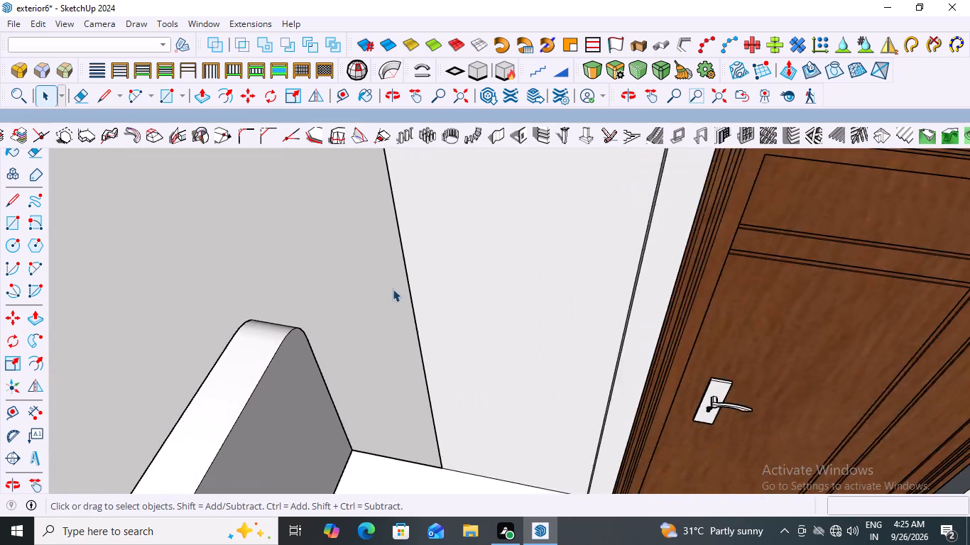
scroll(393, 289, down, 11)
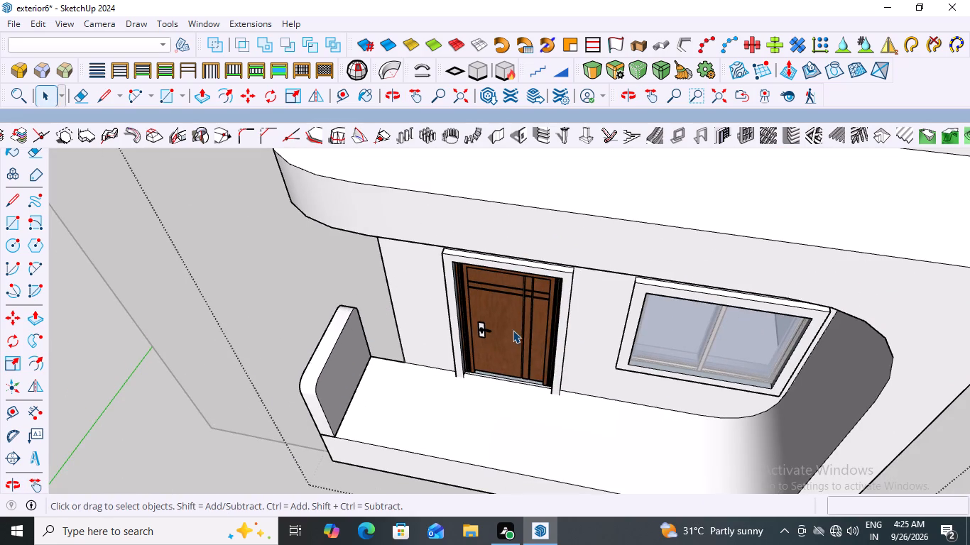
scroll(511, 337, down, 7)
scroll(662, 332, down, 3)
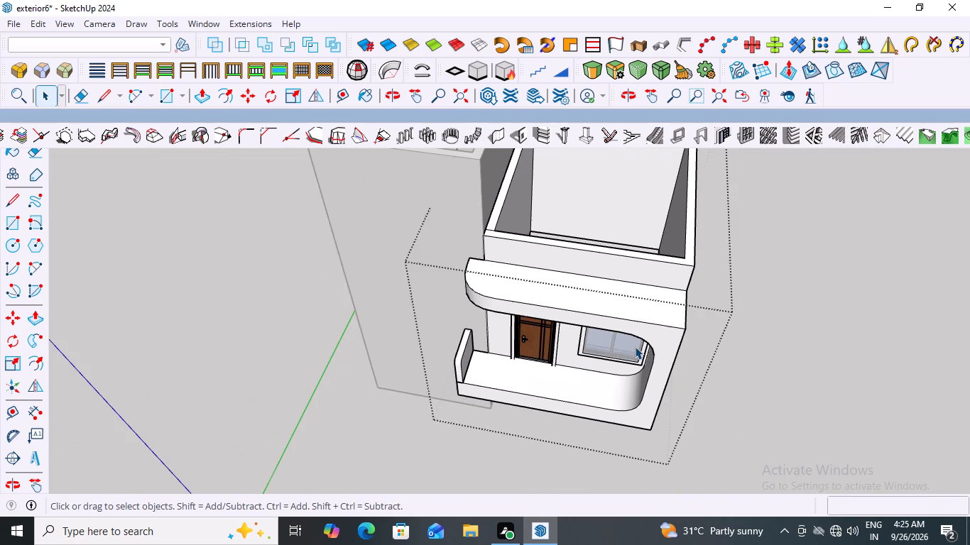
Leave the open house-front group and examine the balcony with its end wall from above and from the front.
key(Escape)
click(809, 257)
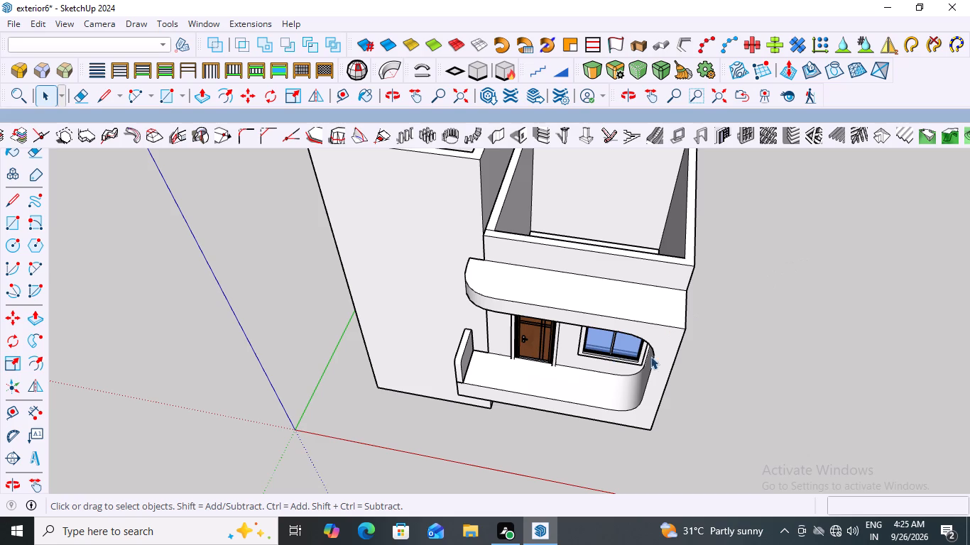
middle_click(730, 314)
scroll(716, 321, down, 5)
middle_click(763, 250)
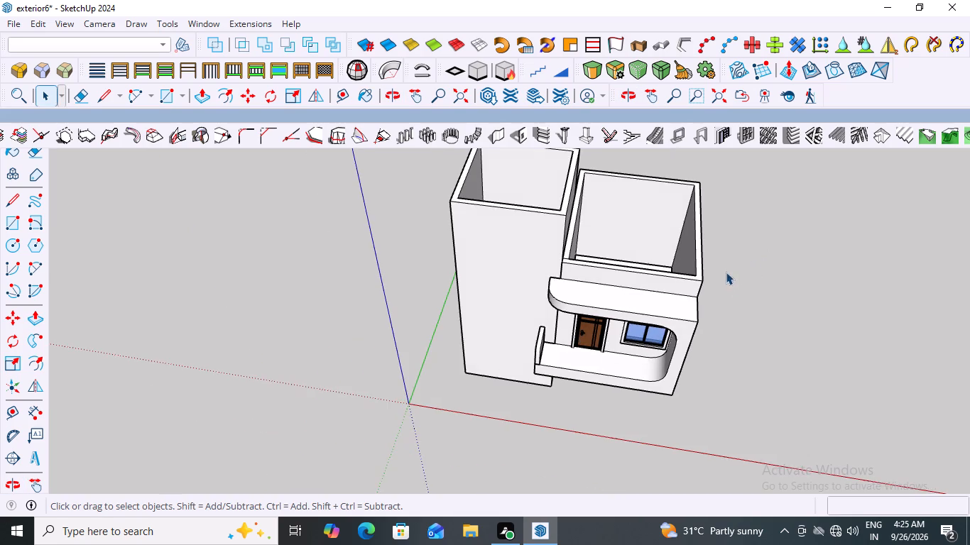
scroll(678, 308, down, 2)
middle_drag(712, 314, 751, 252)
scroll(636, 325, up, 7)
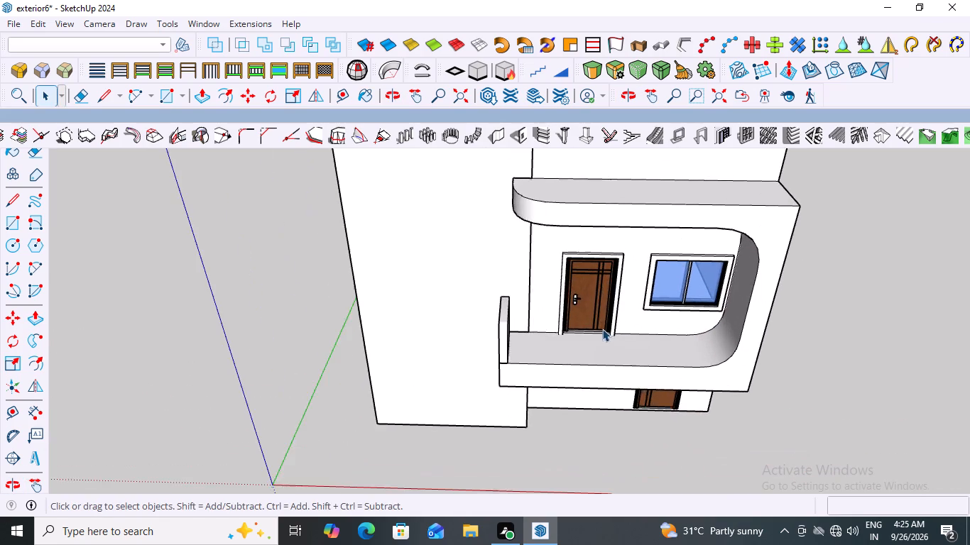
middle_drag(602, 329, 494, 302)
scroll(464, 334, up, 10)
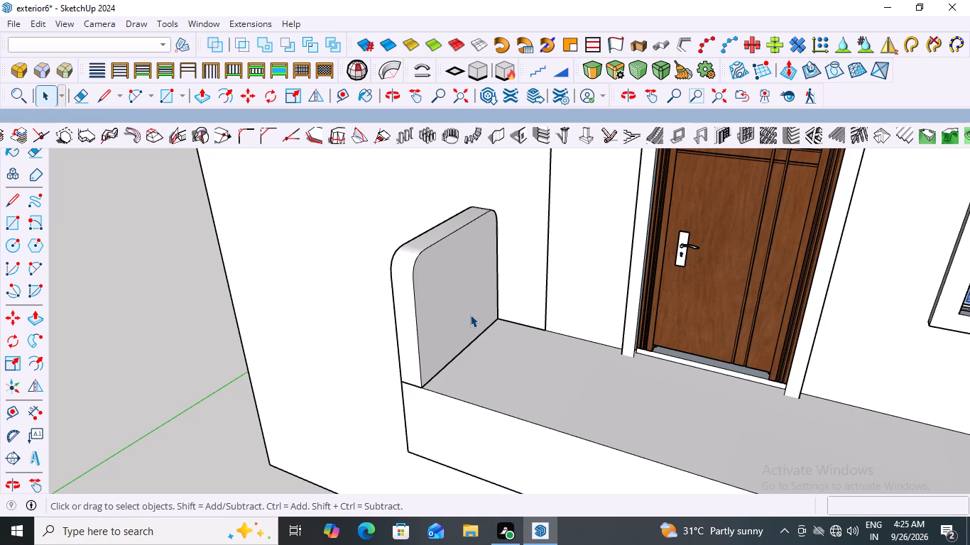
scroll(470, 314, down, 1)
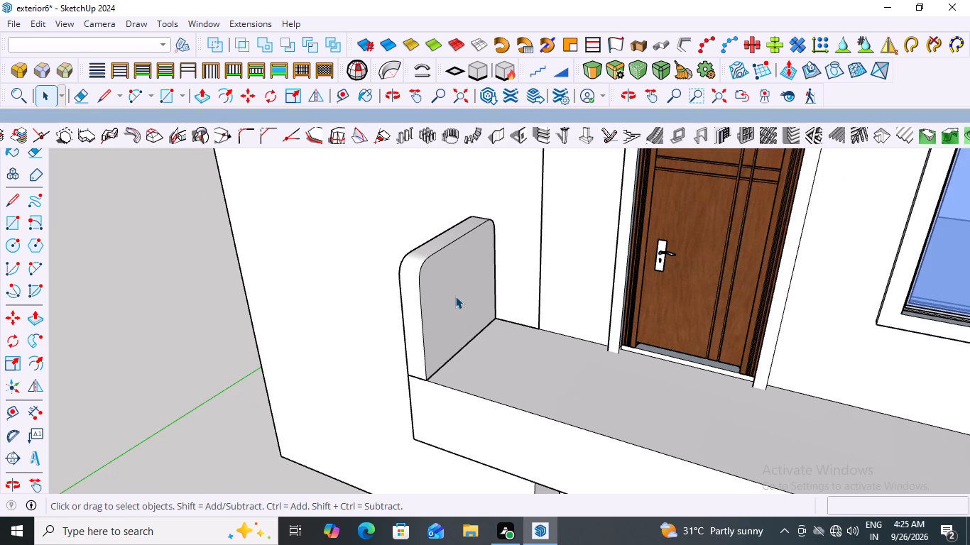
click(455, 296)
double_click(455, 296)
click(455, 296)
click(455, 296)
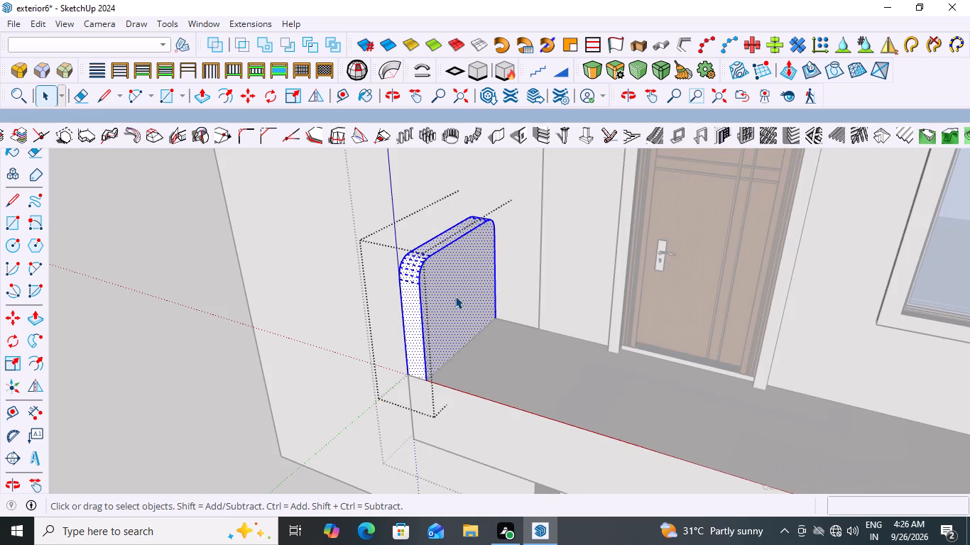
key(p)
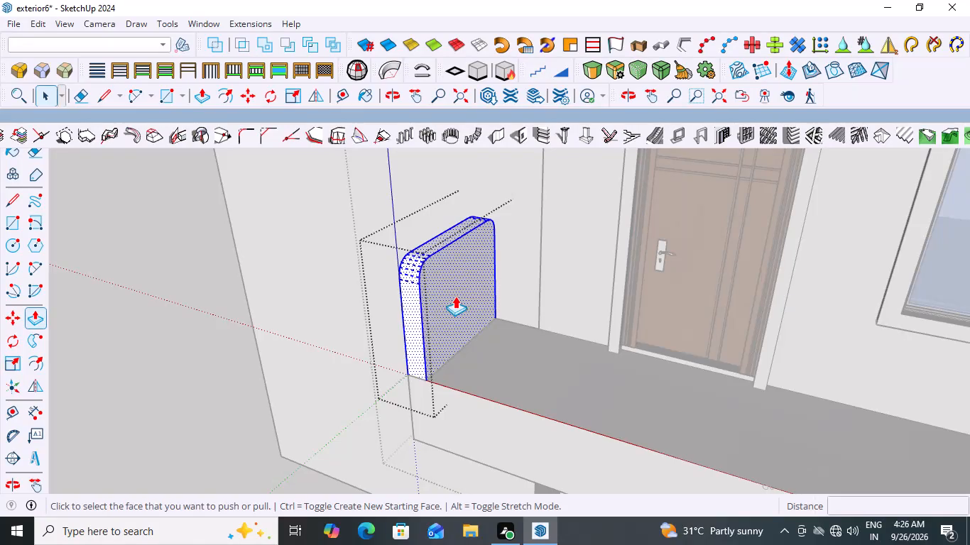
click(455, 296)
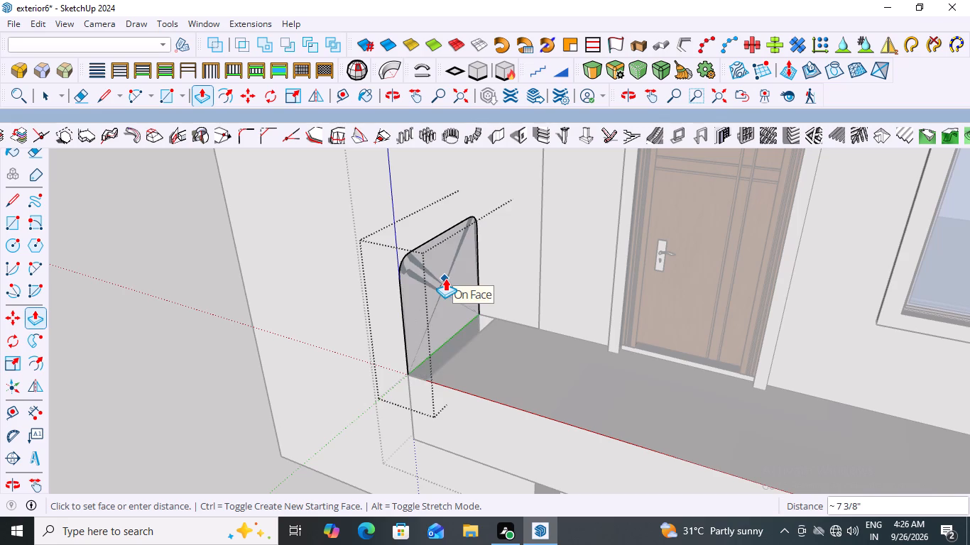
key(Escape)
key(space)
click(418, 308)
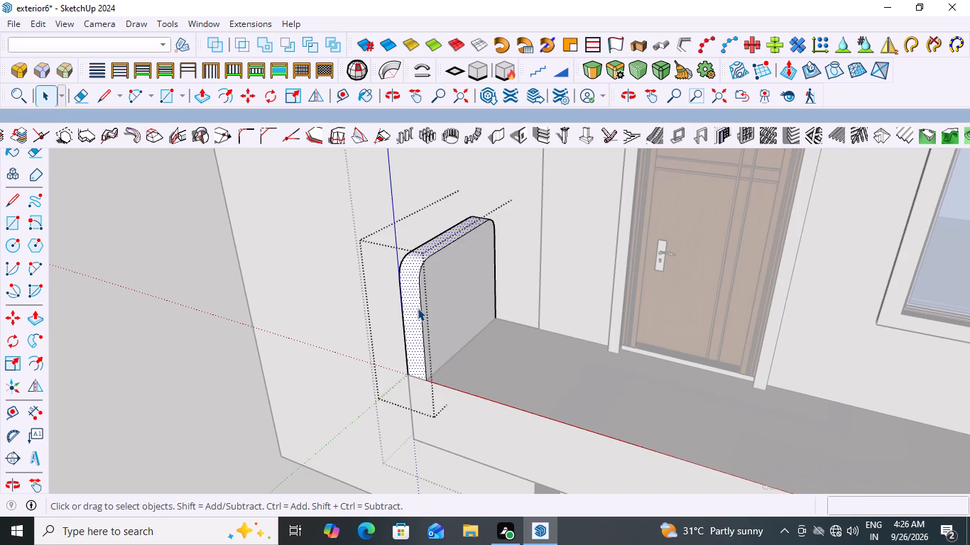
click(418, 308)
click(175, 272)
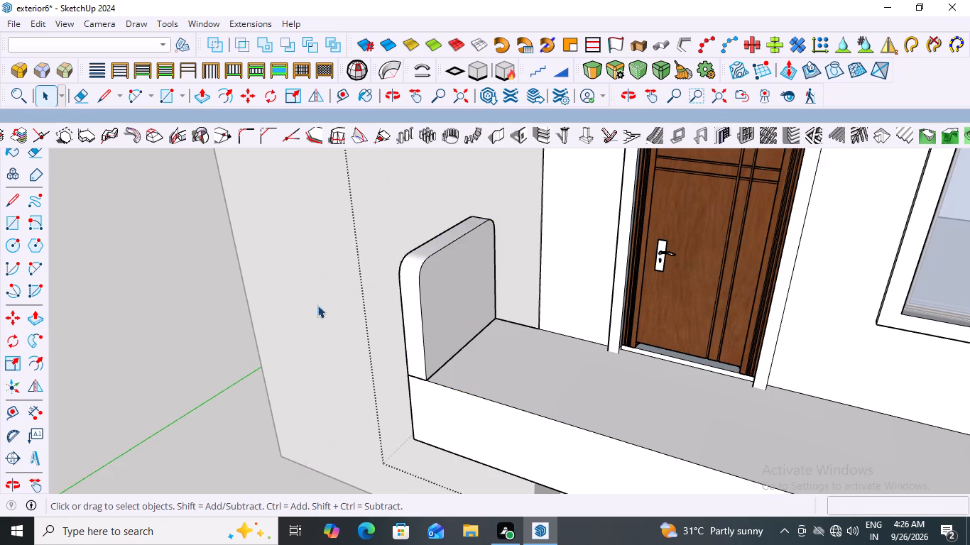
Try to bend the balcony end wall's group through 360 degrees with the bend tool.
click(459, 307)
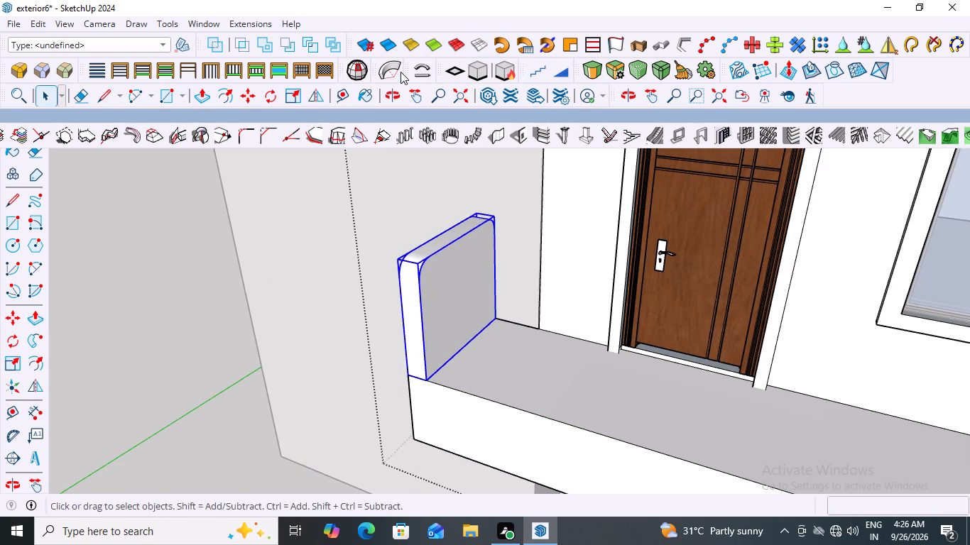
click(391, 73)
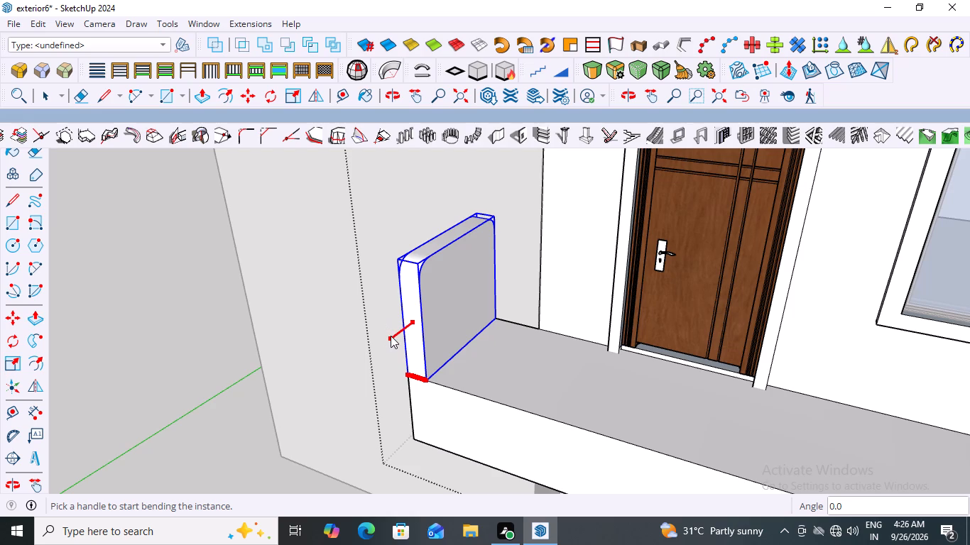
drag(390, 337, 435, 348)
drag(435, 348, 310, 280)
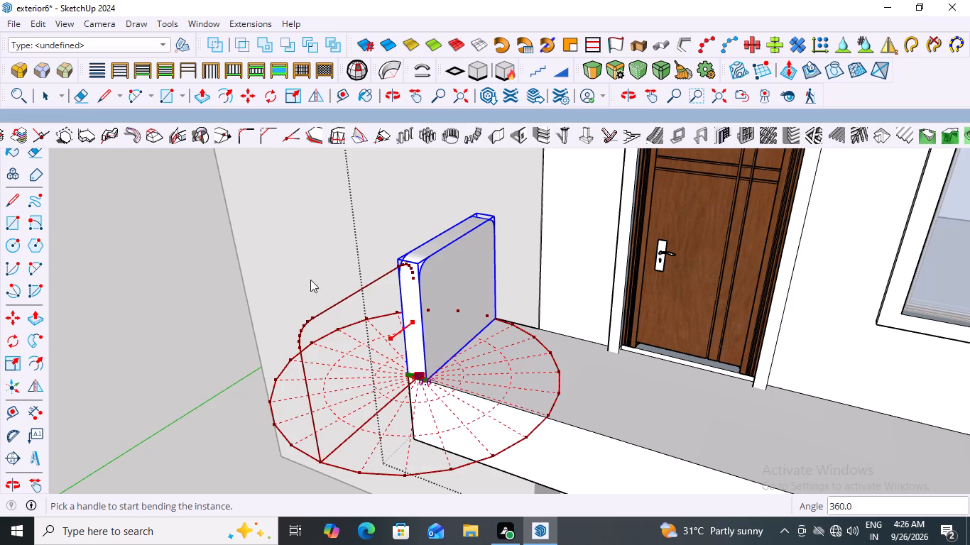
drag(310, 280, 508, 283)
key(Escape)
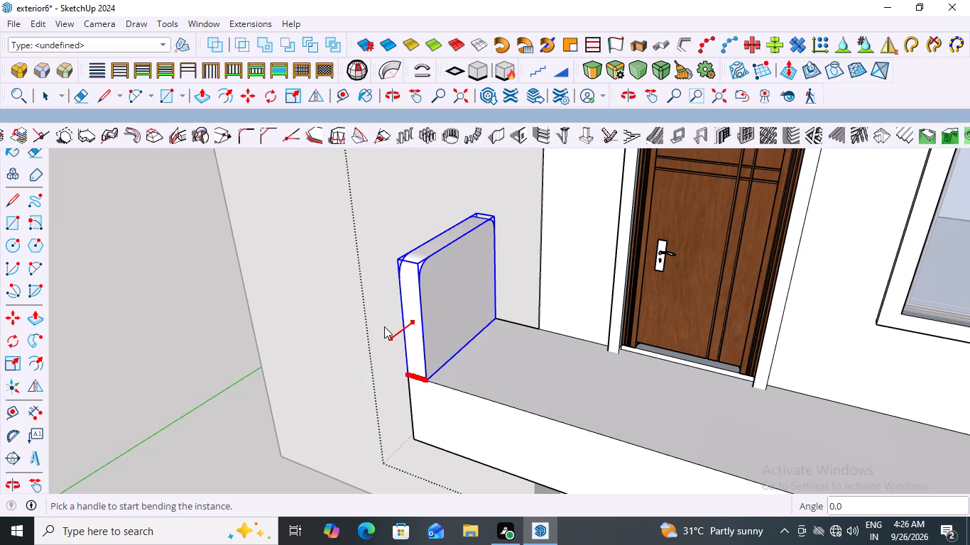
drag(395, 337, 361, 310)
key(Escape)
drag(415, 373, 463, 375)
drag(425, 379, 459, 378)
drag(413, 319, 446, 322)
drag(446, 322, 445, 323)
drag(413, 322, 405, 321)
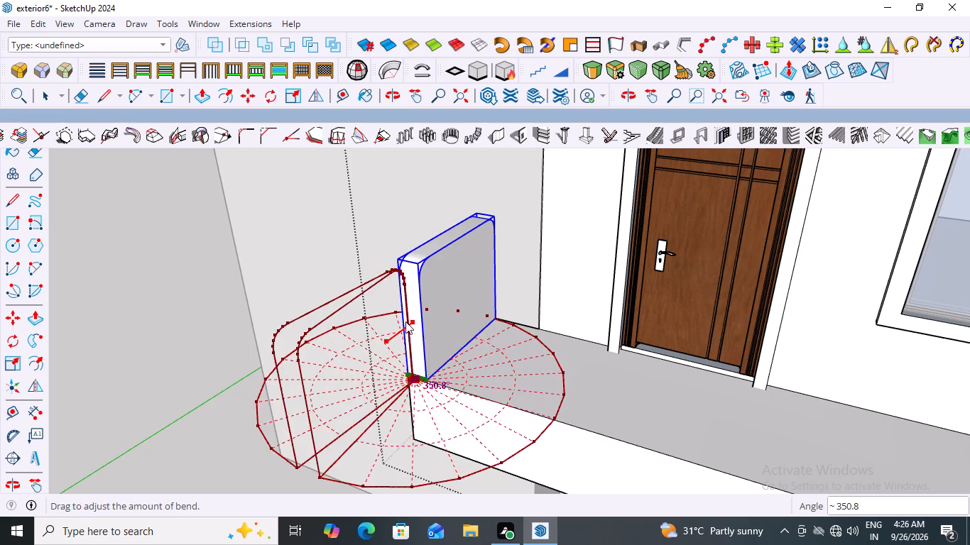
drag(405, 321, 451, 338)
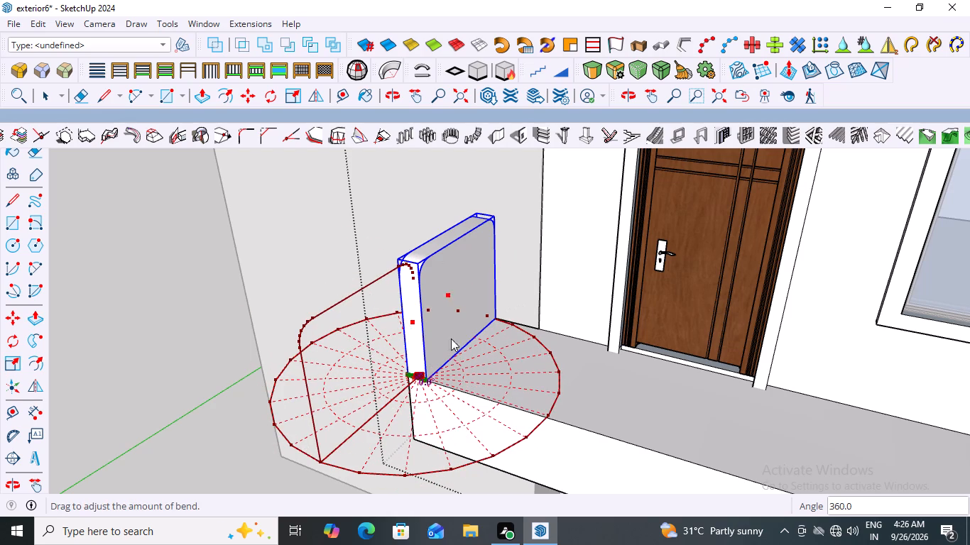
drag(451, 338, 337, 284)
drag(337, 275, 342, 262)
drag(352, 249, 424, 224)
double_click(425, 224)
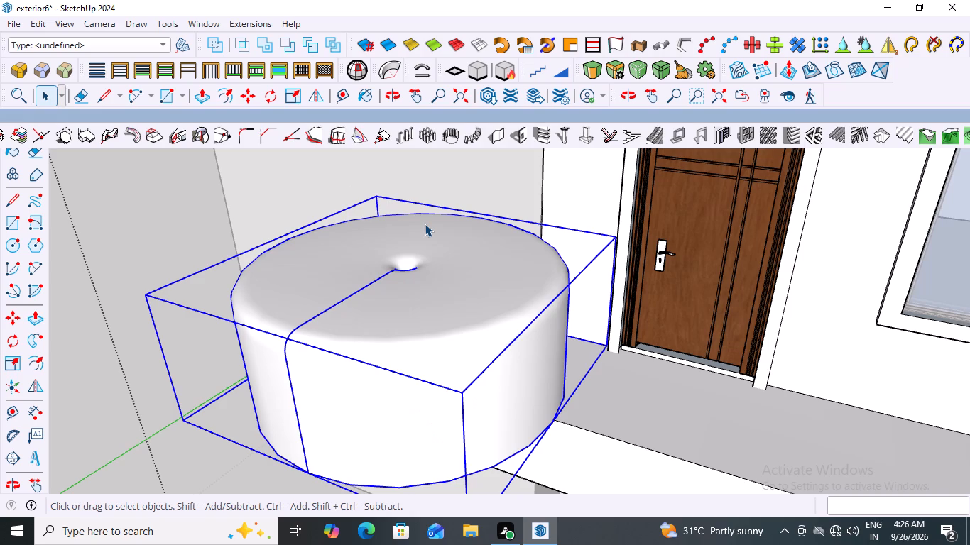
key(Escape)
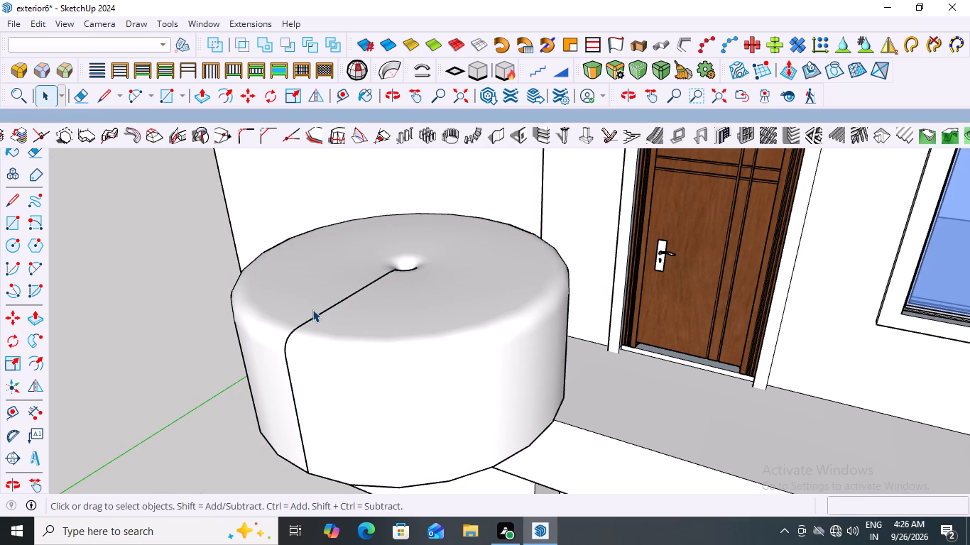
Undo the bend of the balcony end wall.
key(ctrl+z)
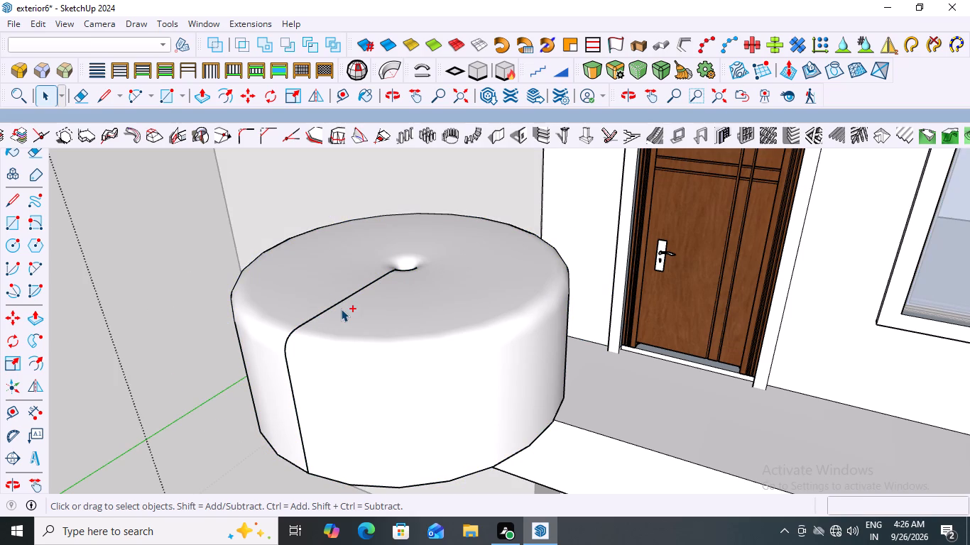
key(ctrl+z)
Examine the balcony and its end wall against the whole house front, seen straight on.
scroll(410, 270, down, 15)
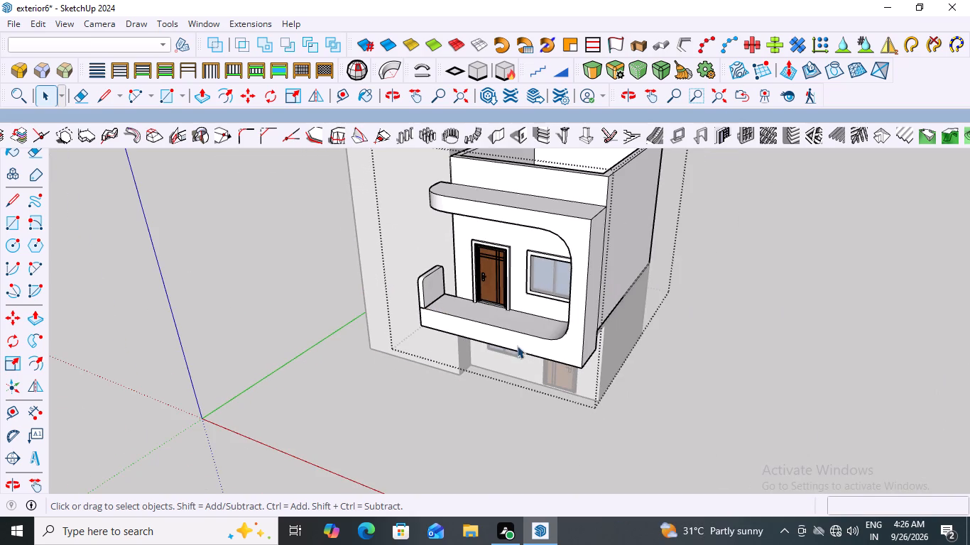
scroll(712, 293, down, 7)
middle_drag(663, 344, 783, 232)
scroll(564, 258, up, 9)
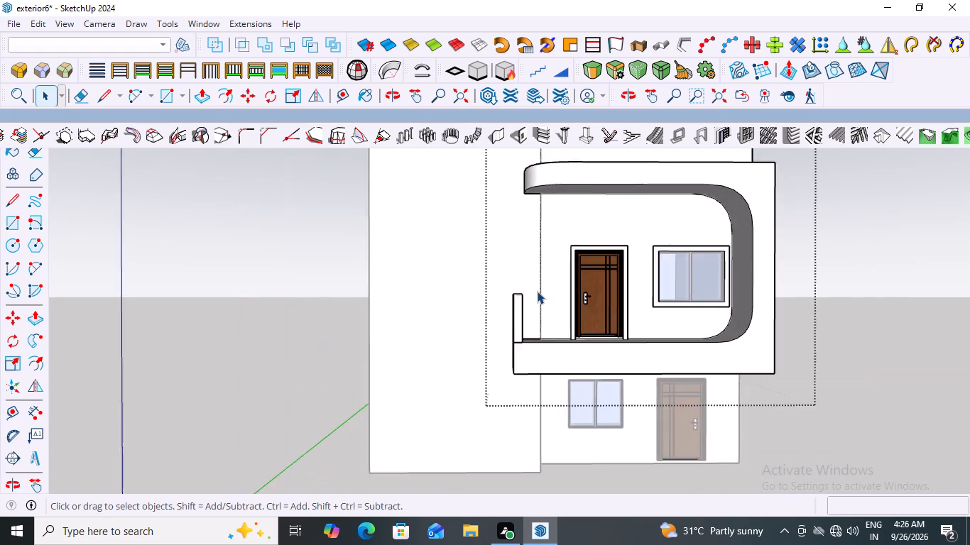
scroll(537, 291, up, 3)
scroll(489, 288, down, 3)
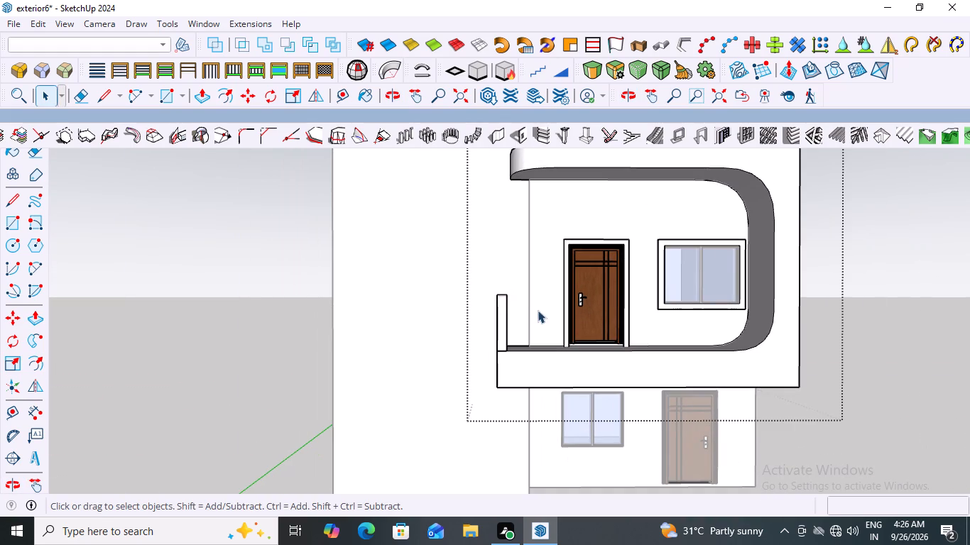
scroll(527, 314, up, 2)
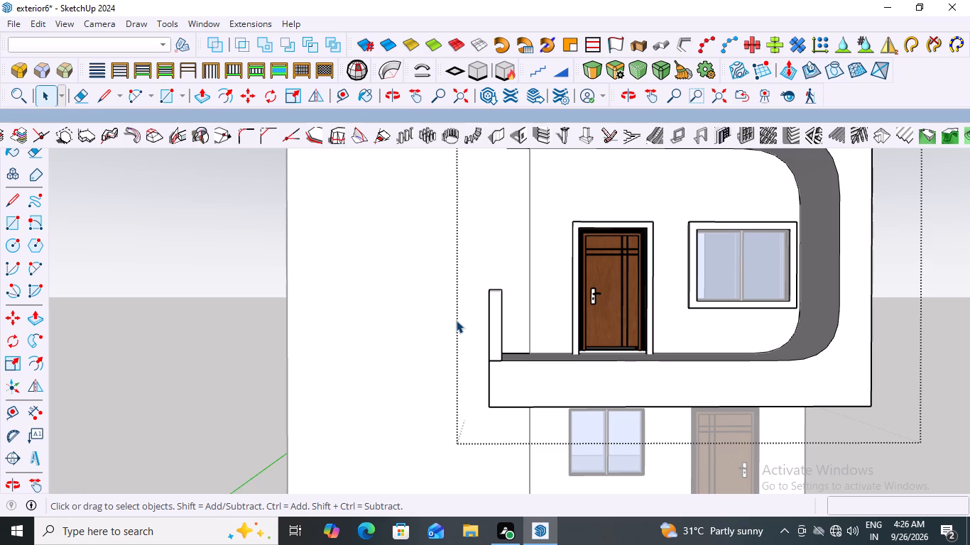
Undo the balcony end wall's corner bevels and its extrusion, back to the flat footprint on the slab.
key(Escape)
key(ctrl+z)
key(ctrl+z)
key(ctrl+z)
key(ctrl+z)
key(ctrl+z)
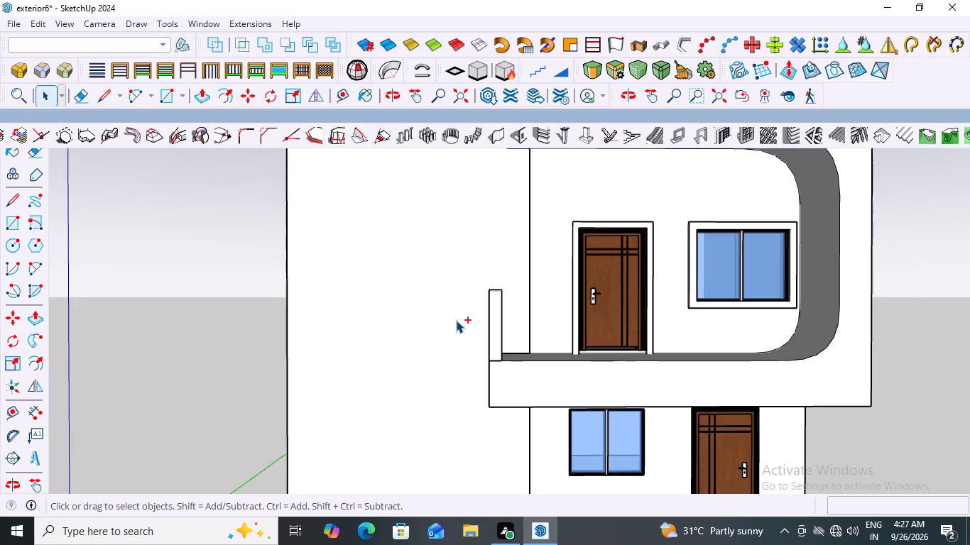
key(ctrl+z)
key(ctrl+z)
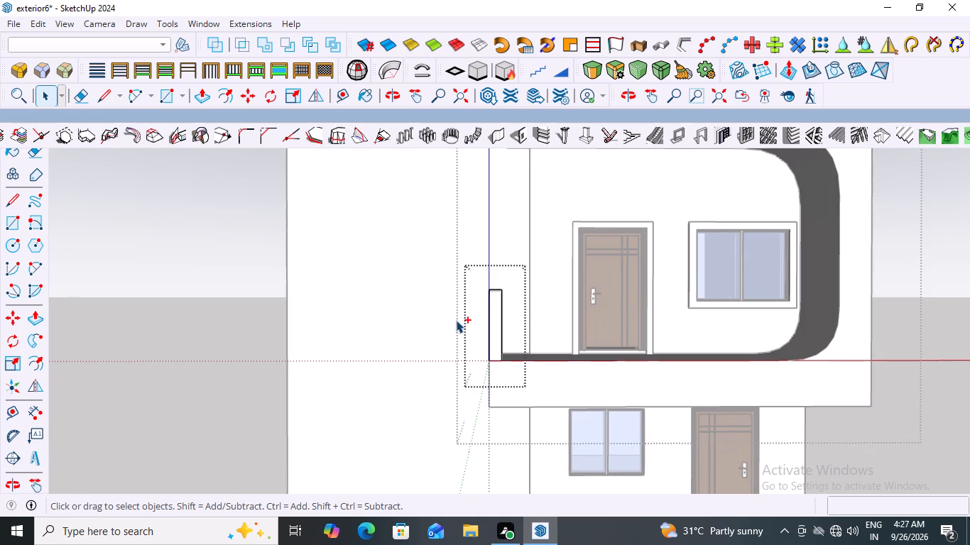
key(ctrl+z)
key(ctrl+z)
key(ctrl+z)
key(ctrl+z)
key(ctrl+z)
key(ctrl+z)
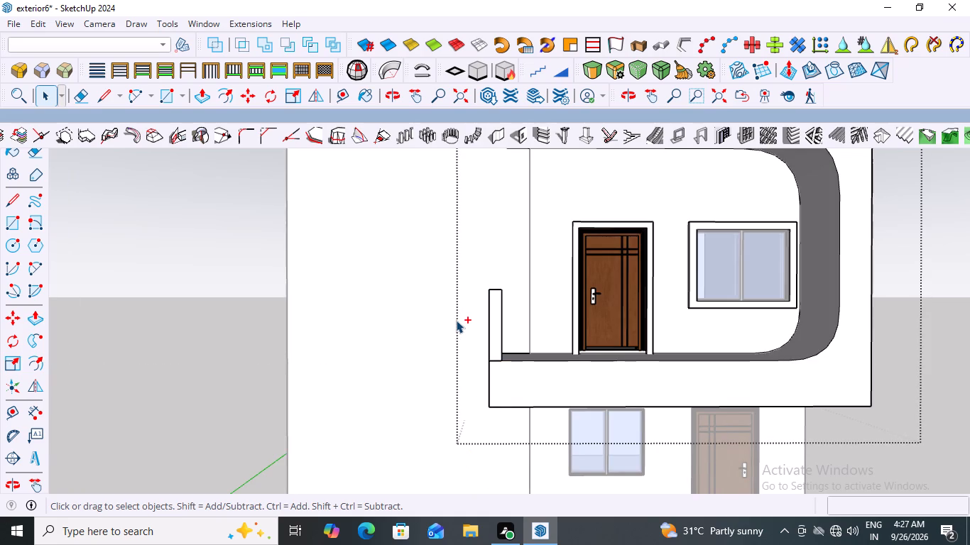
key(ctrl+z)
key(ctrl+z)
key(ctrl+z)
key(ctrl+z)
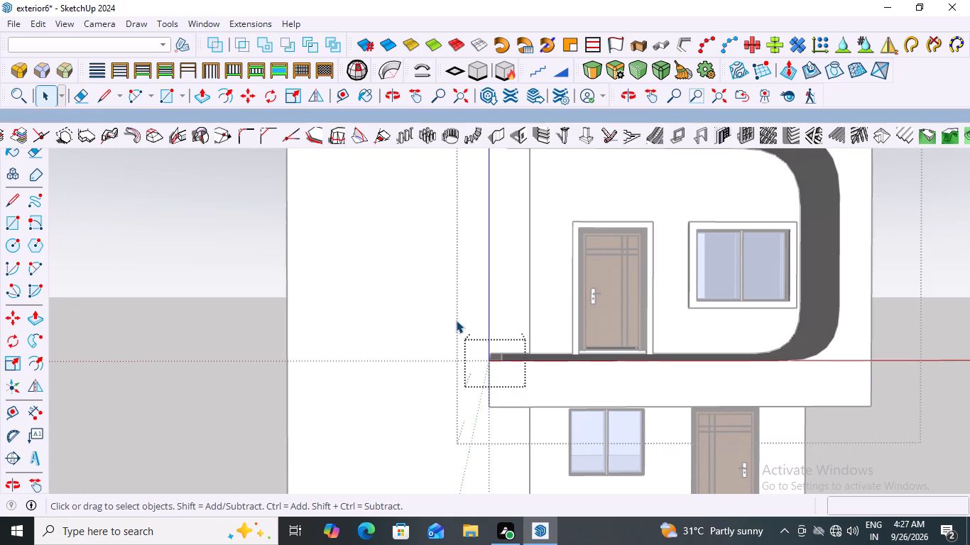
key(ctrl+z)
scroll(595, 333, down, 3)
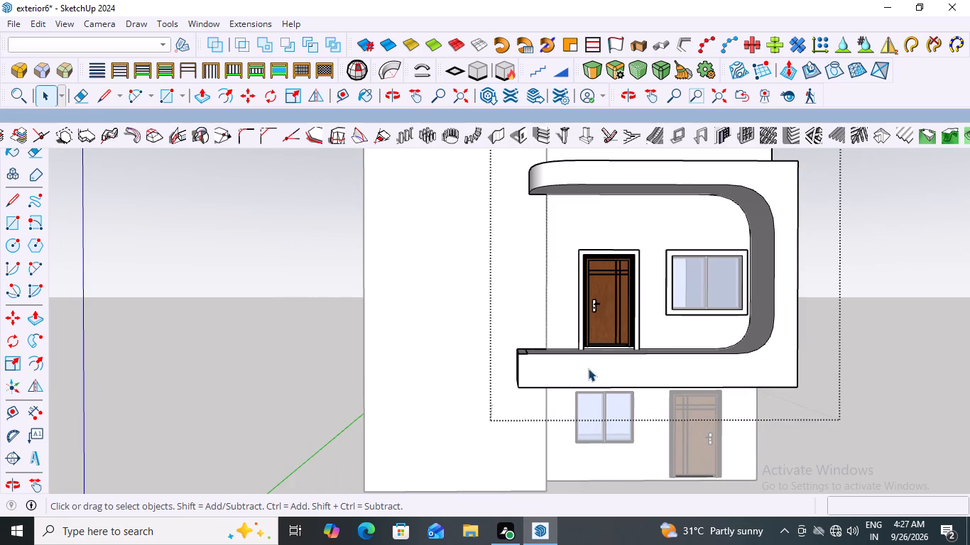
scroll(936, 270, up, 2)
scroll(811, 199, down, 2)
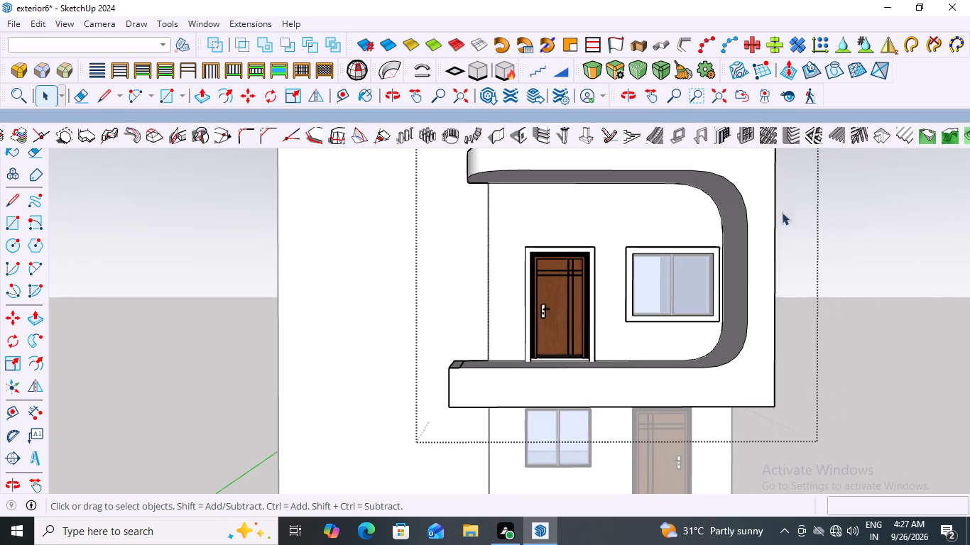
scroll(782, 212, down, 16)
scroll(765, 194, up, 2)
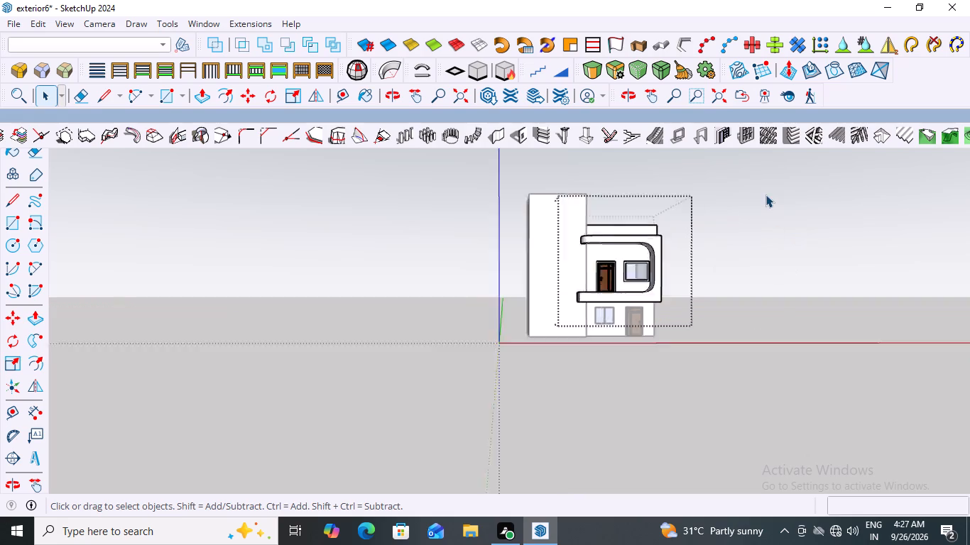
Examine the balcony and its open end against the whole house front, straight on and from above.
scroll(765, 194, up, 5)
scroll(552, 333, up, 4)
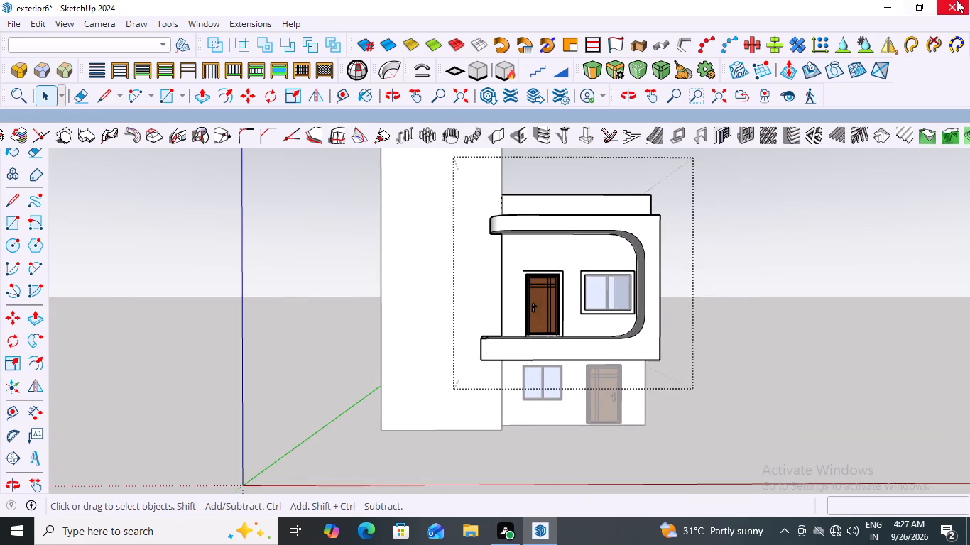
scroll(957, 13, down, 5)
scroll(877, 97, down, 2)
scroll(632, 168, down, 4)
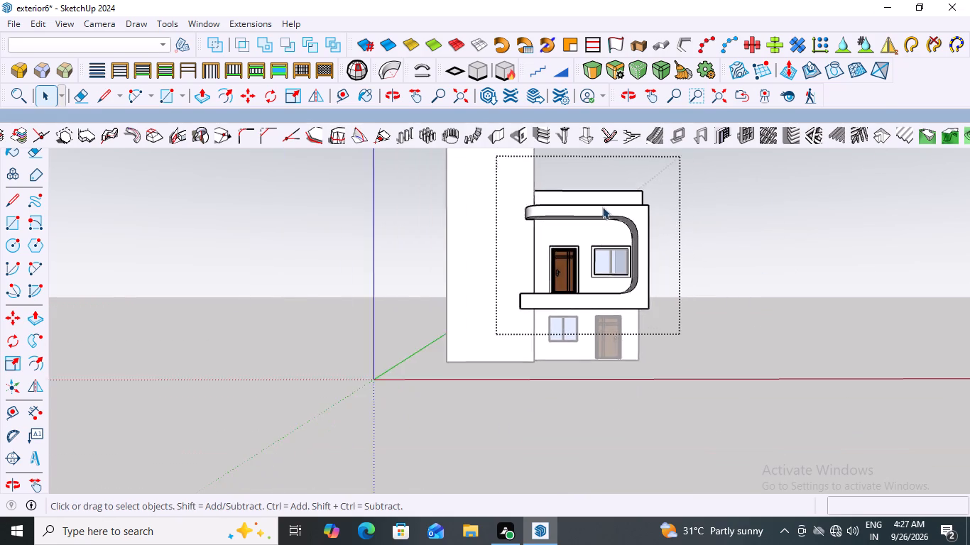
scroll(602, 207, down, 4)
middle_drag(660, 241, 653, 338)
middle_click(653, 338)
scroll(551, 312, up, 7)
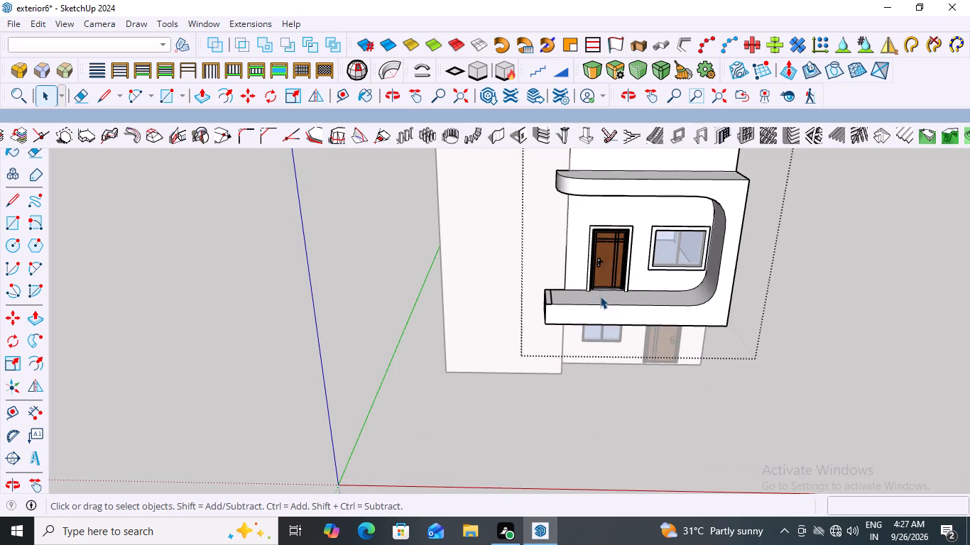
scroll(606, 296, down, 4)
scroll(637, 270, up, 1)
scroll(637, 270, down, 1)
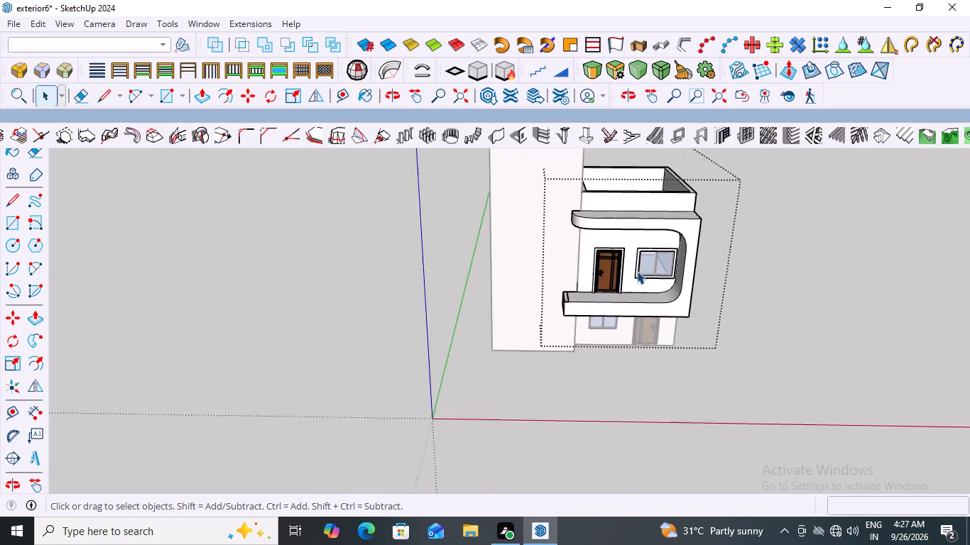
scroll(637, 271, down, 1)
scroll(712, 264, down, 3)
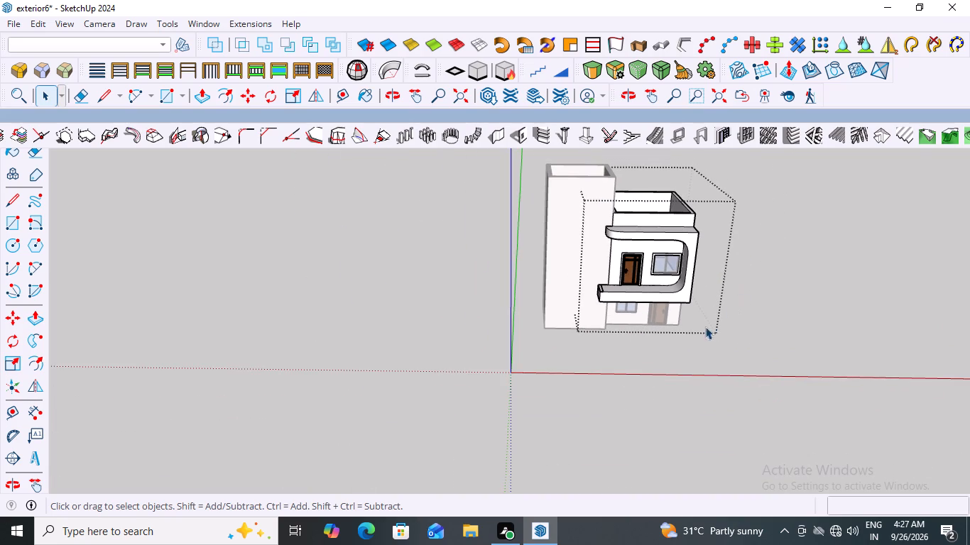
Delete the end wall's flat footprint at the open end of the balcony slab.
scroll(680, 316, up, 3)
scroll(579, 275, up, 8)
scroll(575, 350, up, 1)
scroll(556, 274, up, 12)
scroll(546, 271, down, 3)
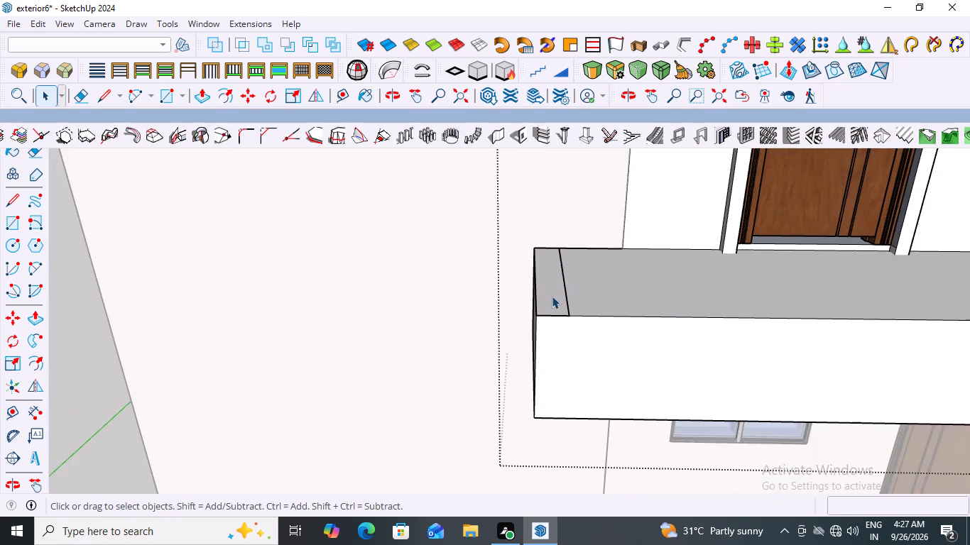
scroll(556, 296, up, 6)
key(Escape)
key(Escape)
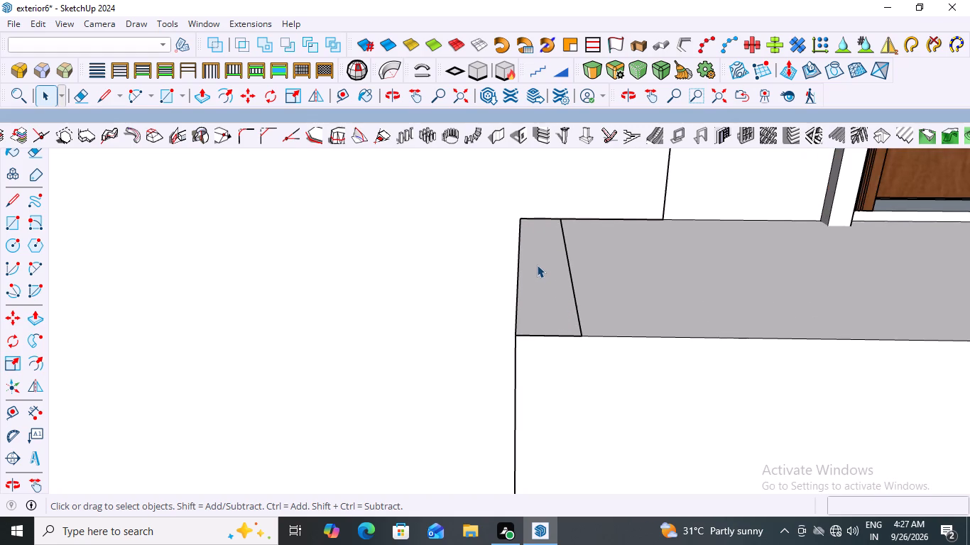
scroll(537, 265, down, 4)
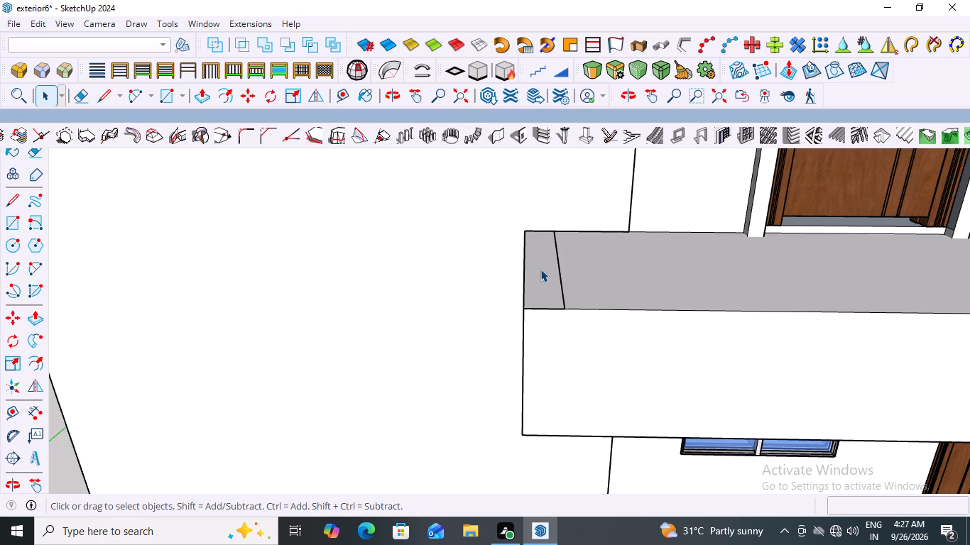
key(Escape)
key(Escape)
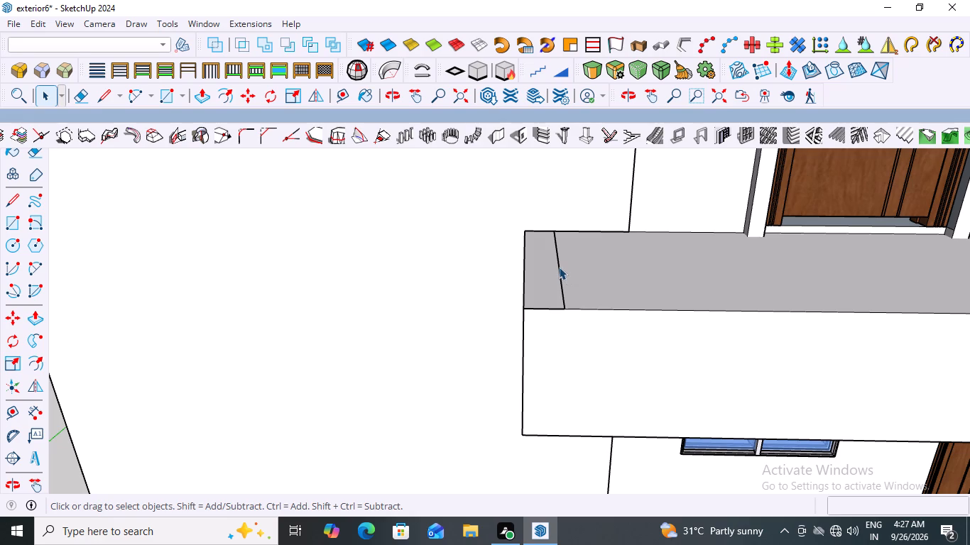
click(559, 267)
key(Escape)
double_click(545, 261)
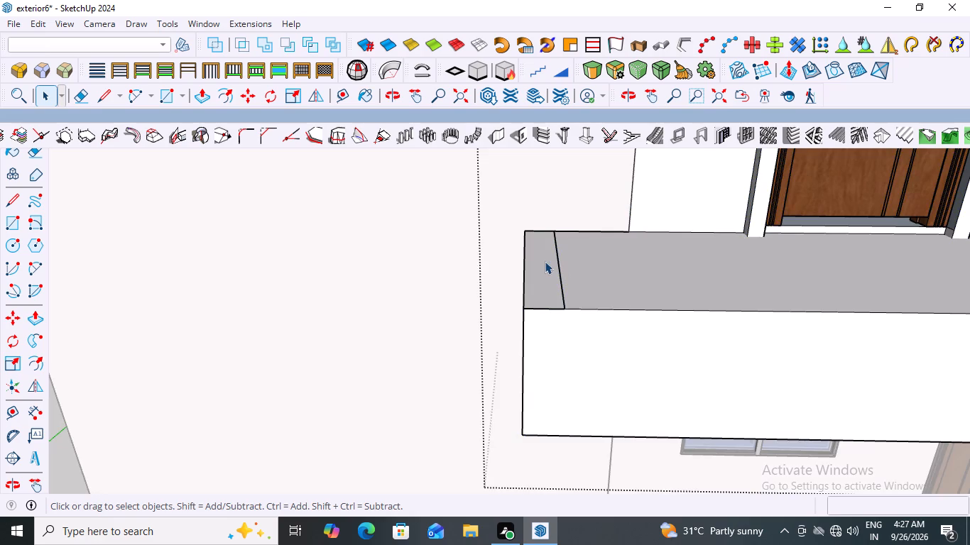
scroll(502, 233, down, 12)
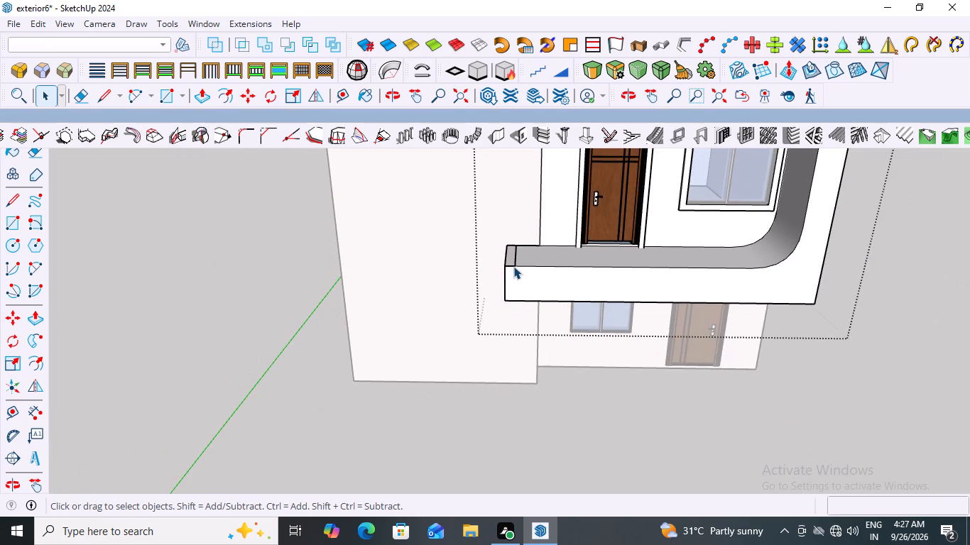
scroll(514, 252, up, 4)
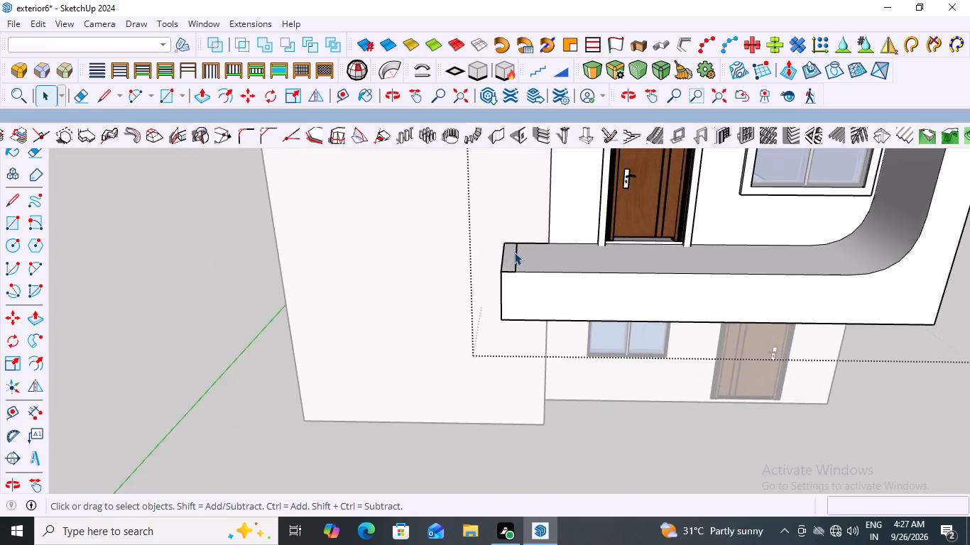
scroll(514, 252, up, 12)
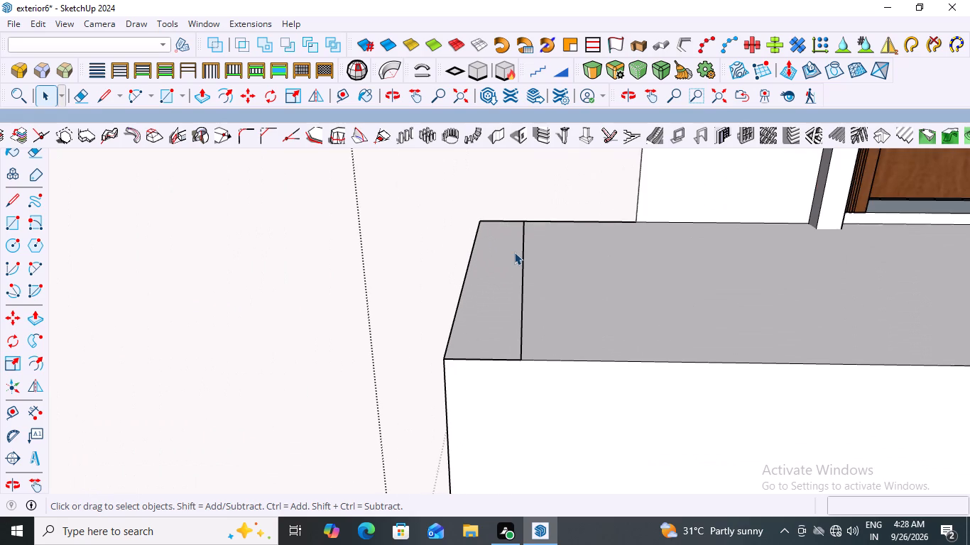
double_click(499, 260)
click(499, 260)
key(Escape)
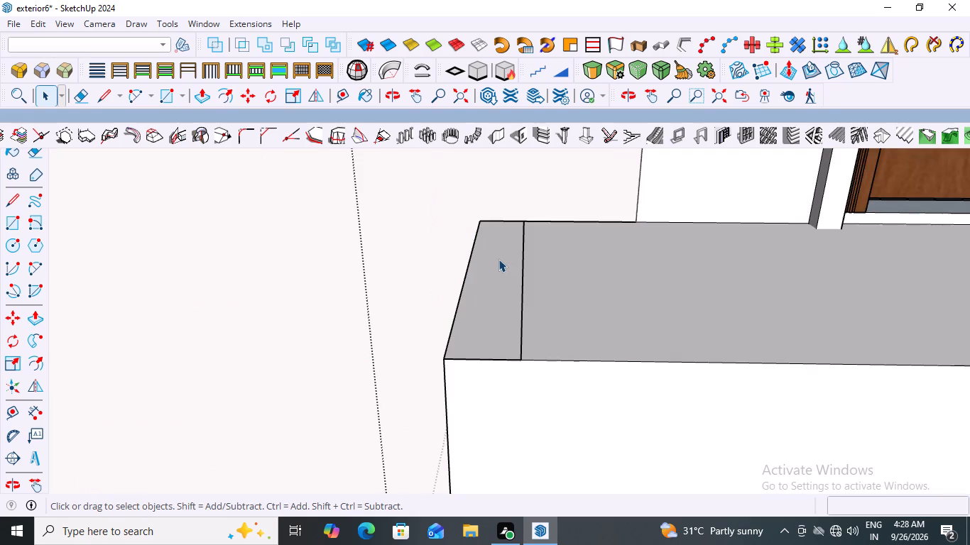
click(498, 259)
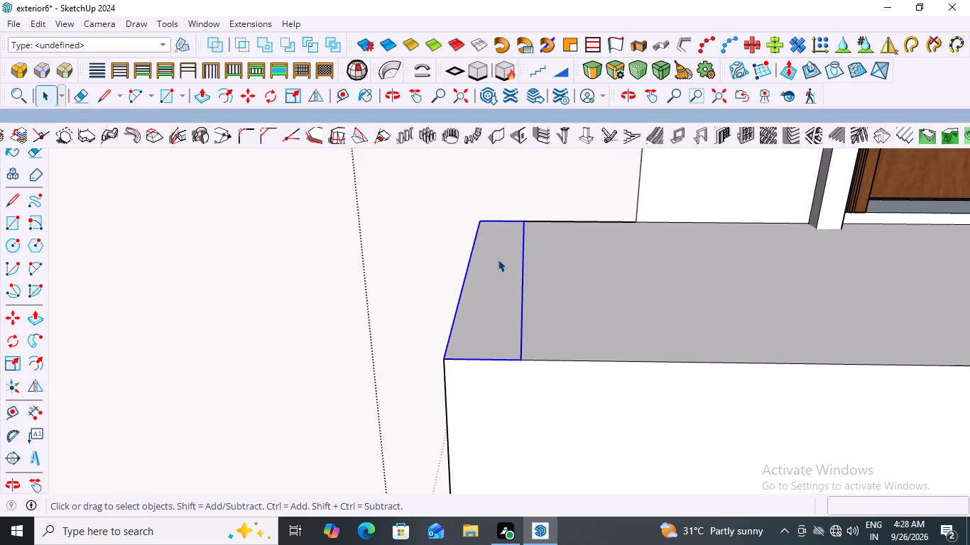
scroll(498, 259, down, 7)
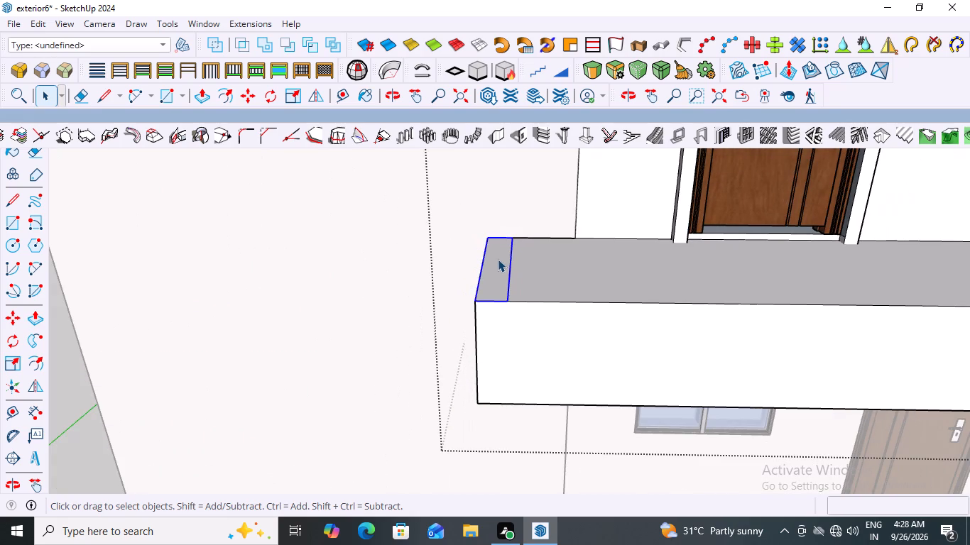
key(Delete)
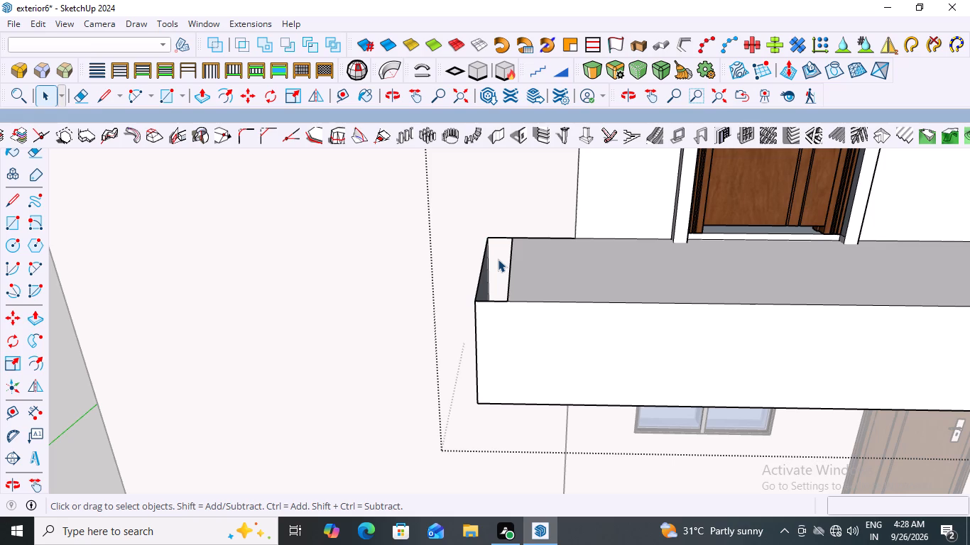
Undo the footprint's deletion and the earlier drawing of the footprint, back to the plain top face at the balcony's open end.
key(ctrl+z)
scroll(498, 259, up, 2)
key(ctrl+z)
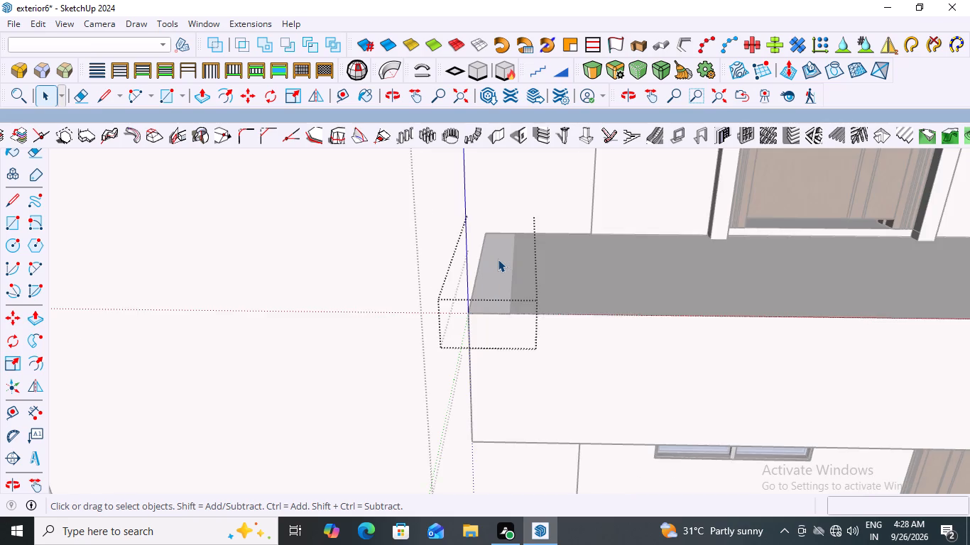
key(ctrl+z)
key(z)
key(ctrl+z)
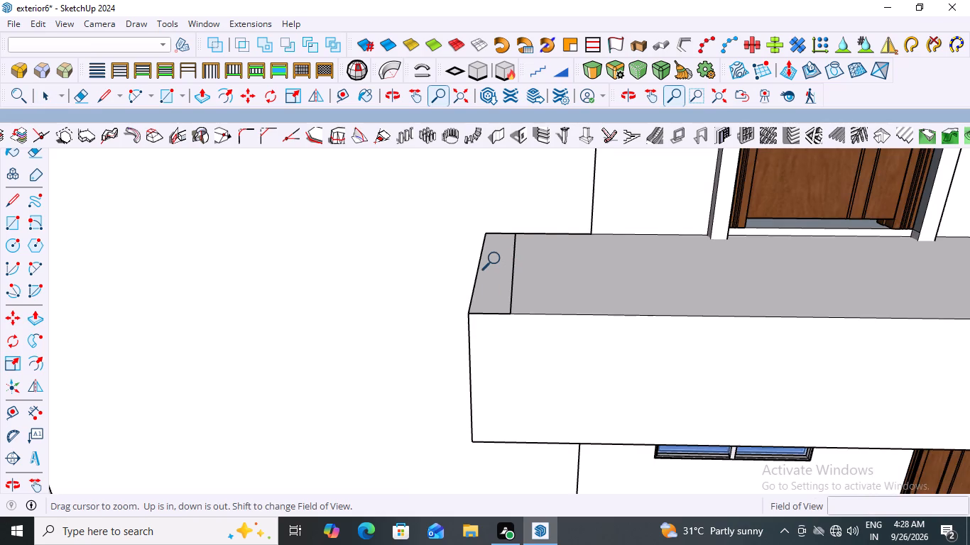
key(ctrl+z)
key(ctrl+z)
key(ctrl+z)
key(space)
scroll(498, 259, down, 4)
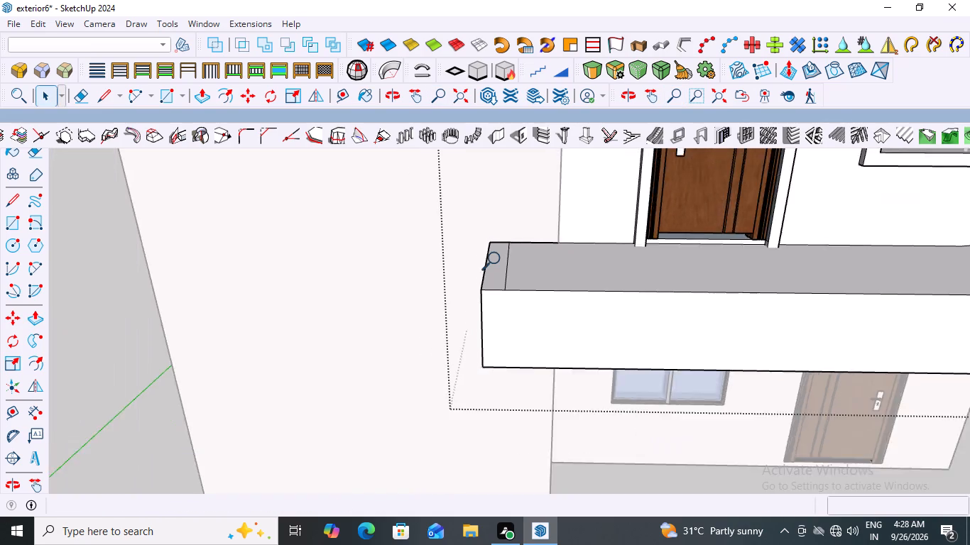
scroll(498, 259, down, 11)
key(ctrl+z)
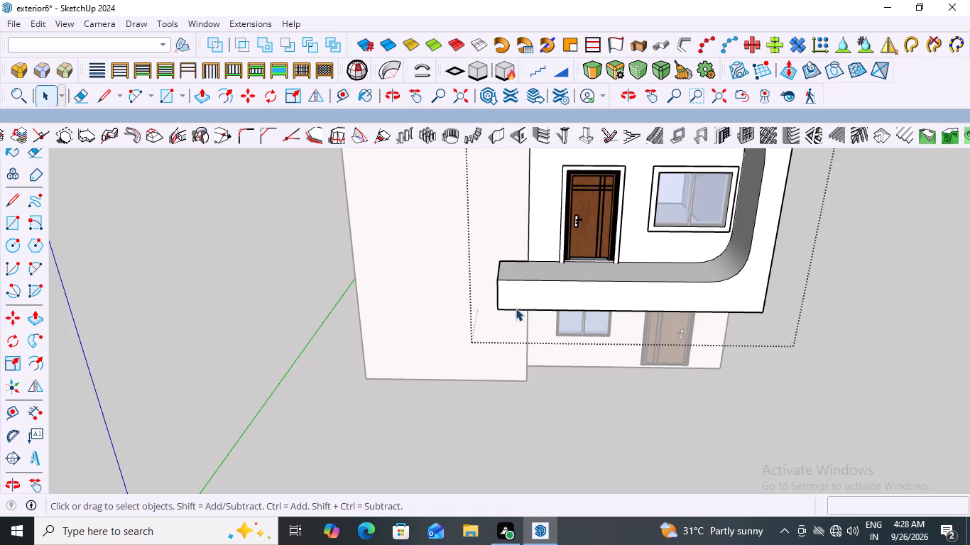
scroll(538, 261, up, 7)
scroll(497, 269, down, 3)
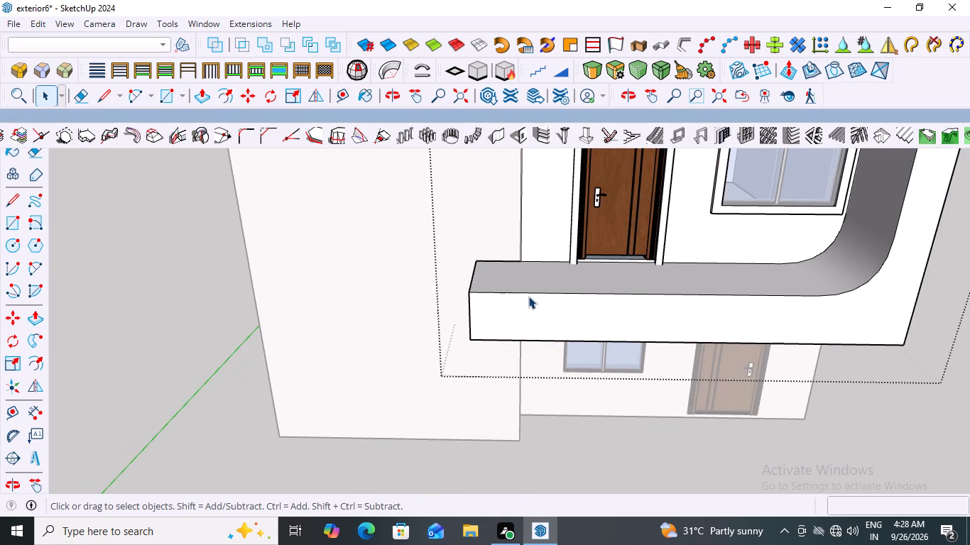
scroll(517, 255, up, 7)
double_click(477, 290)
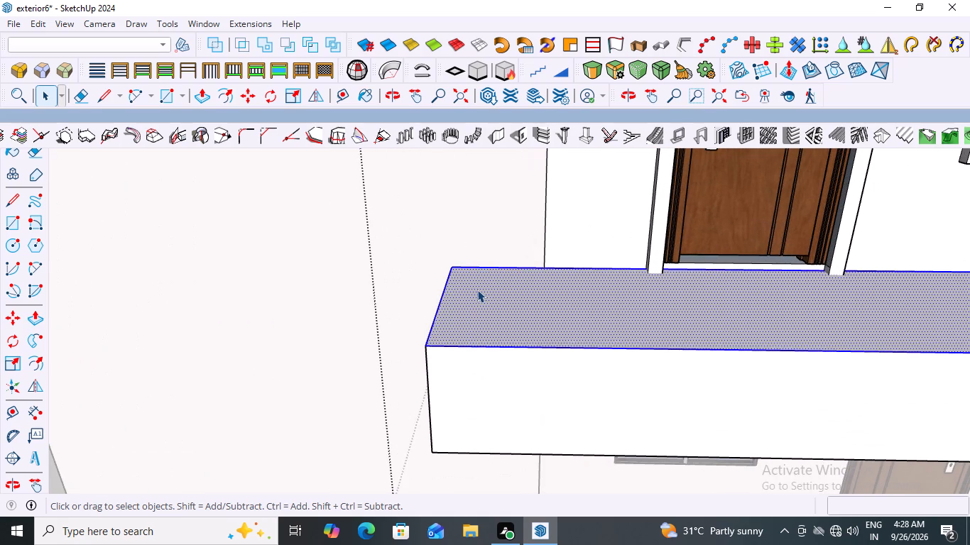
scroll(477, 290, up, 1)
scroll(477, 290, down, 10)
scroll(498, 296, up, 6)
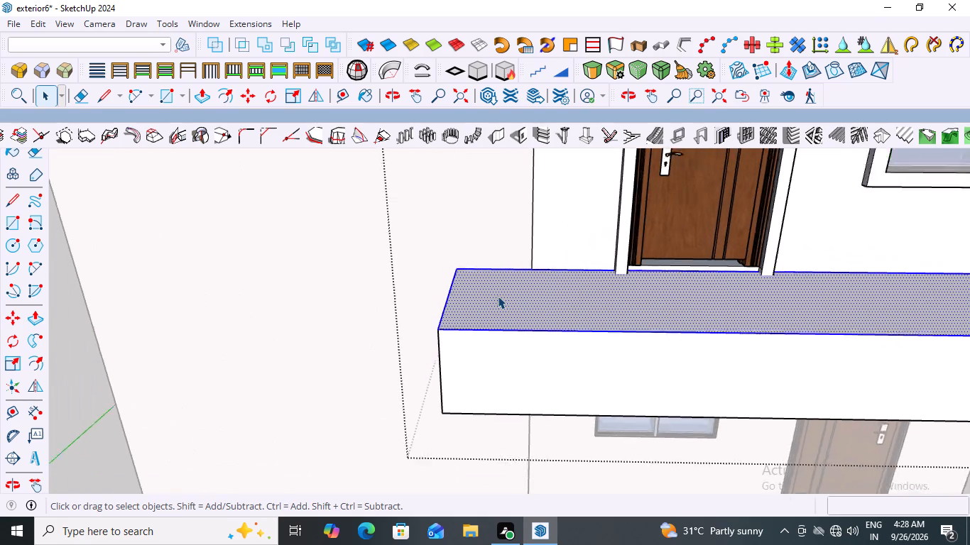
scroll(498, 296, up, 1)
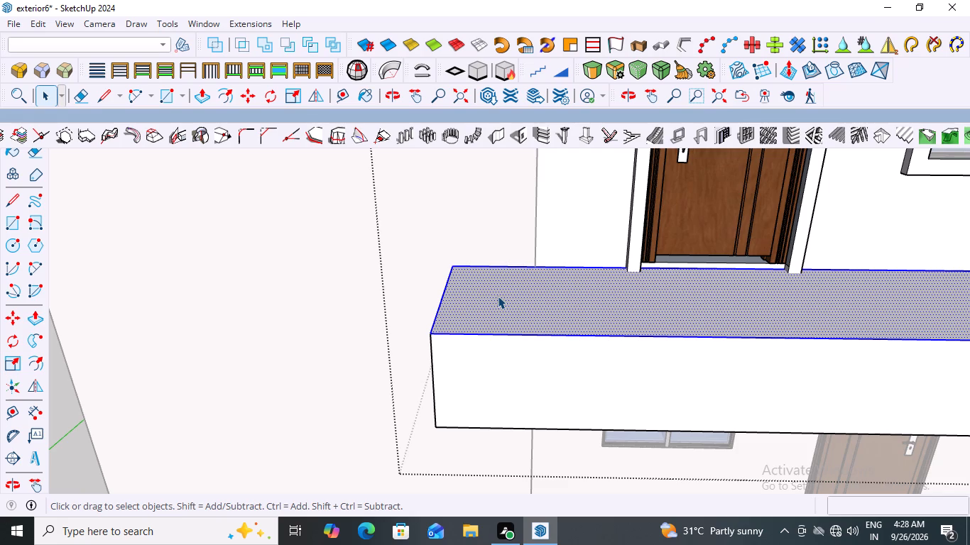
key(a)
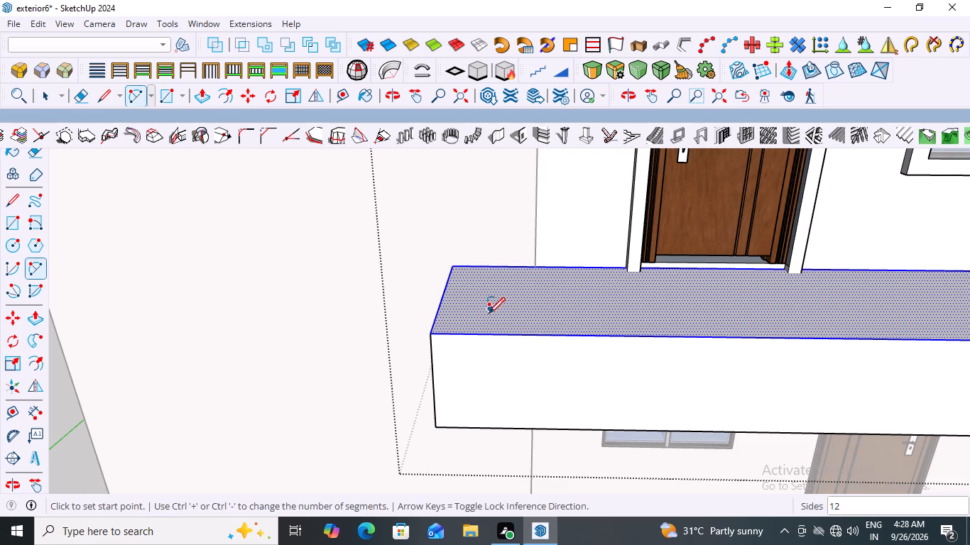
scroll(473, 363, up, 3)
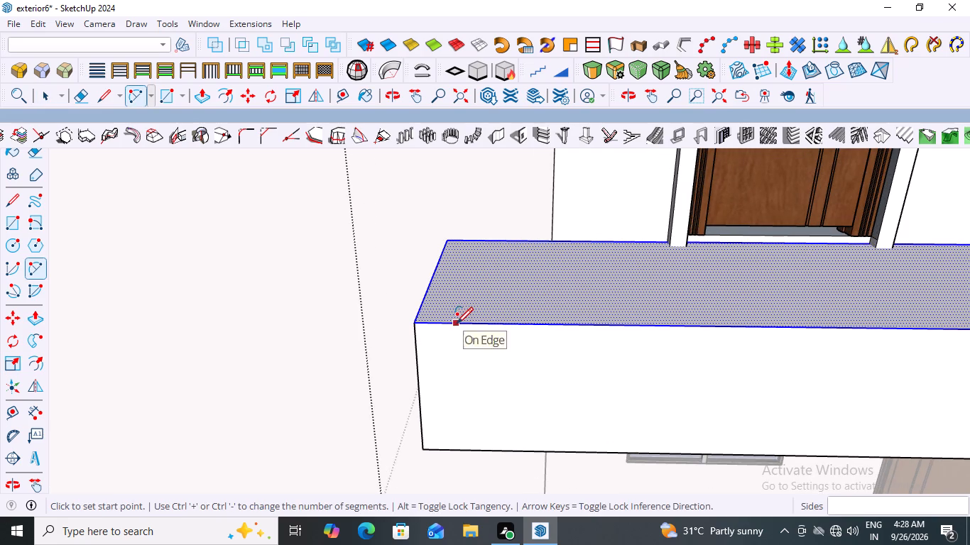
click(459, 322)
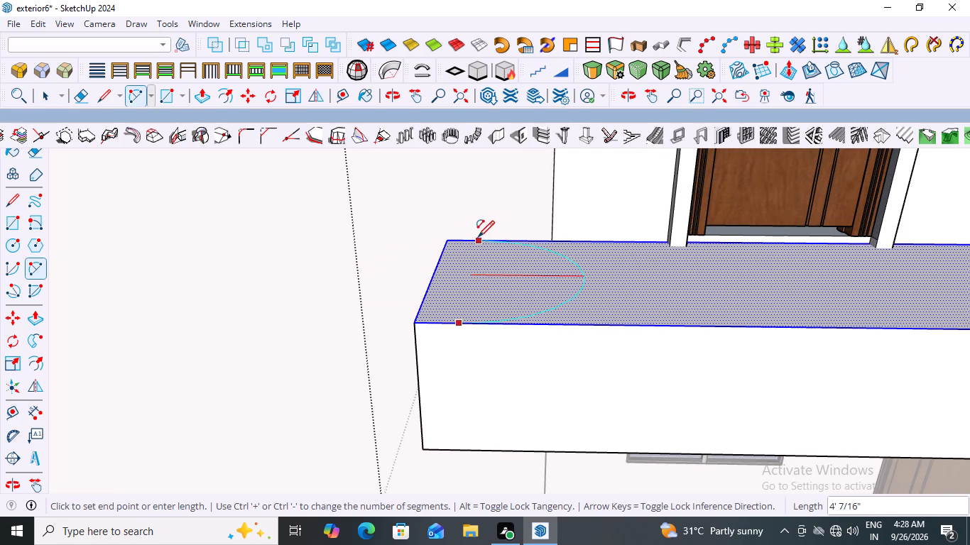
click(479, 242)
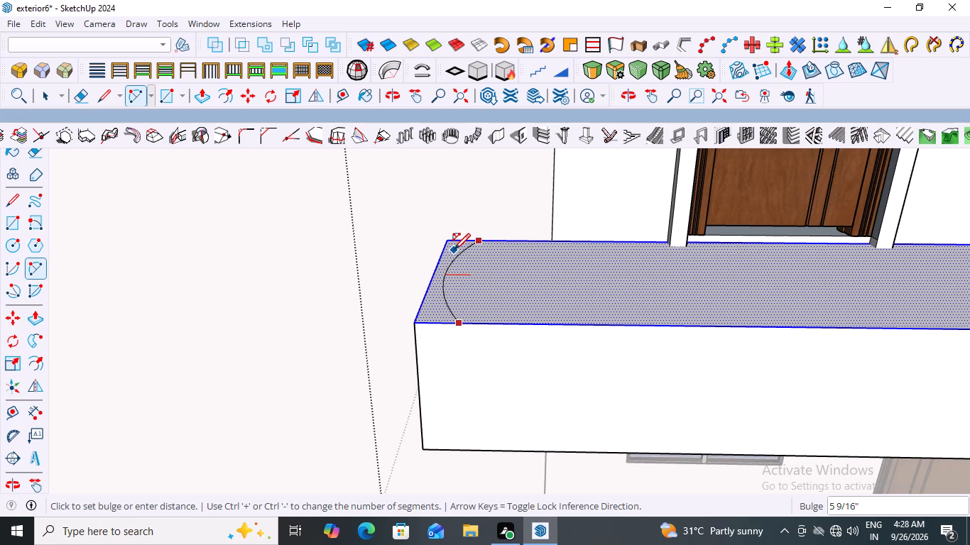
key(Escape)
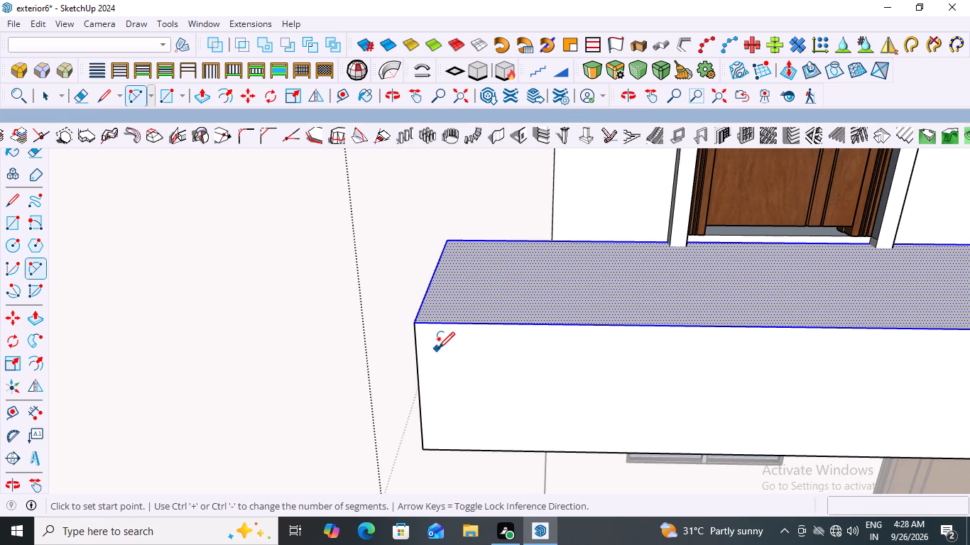
Draw a two-point arc across the balcony's top face near its open end, from front to back edge, bulging outward about 3 1/8".
scroll(438, 348, up, 5)
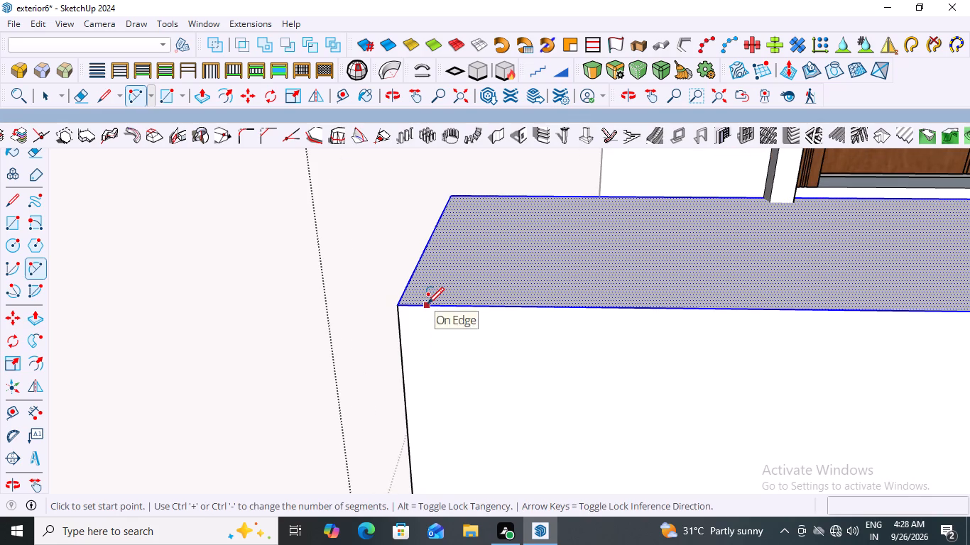
click(427, 304)
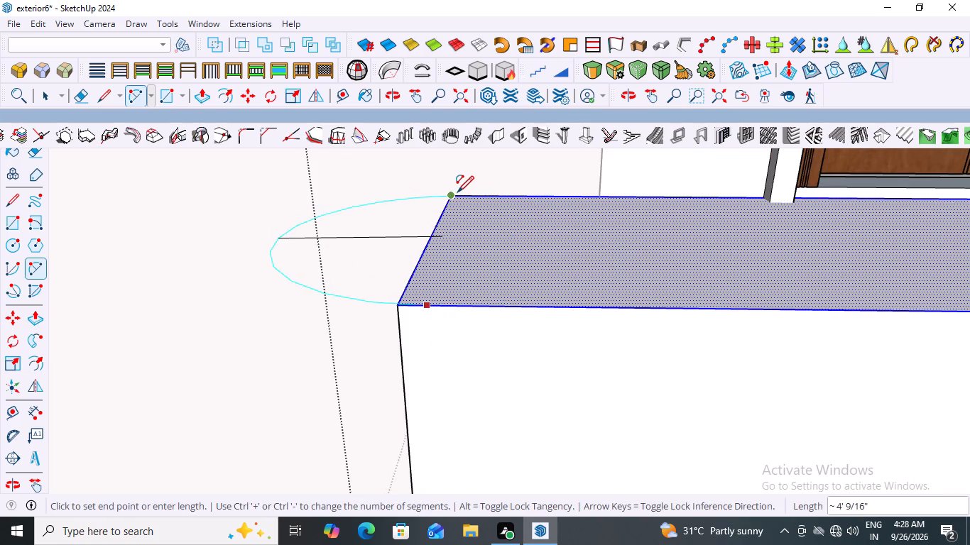
click(467, 198)
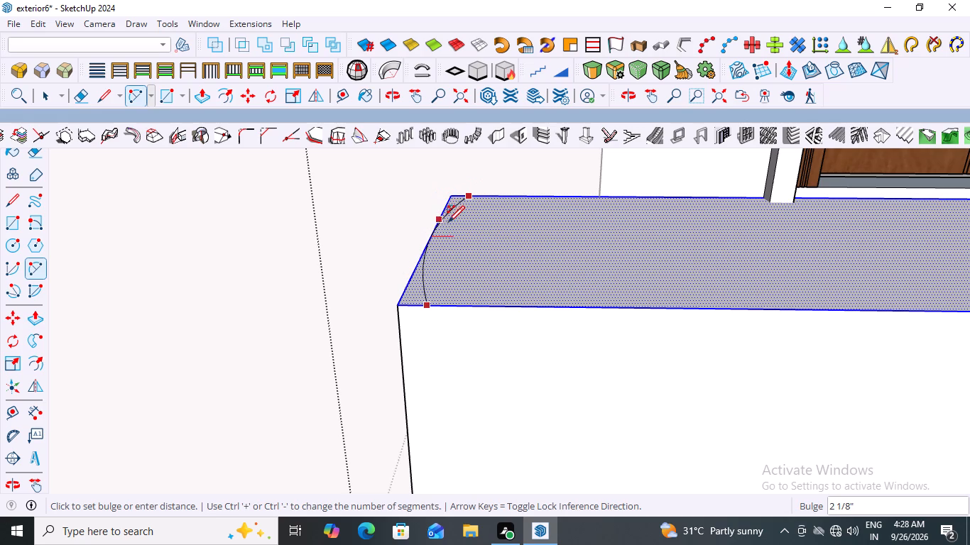
click(442, 216)
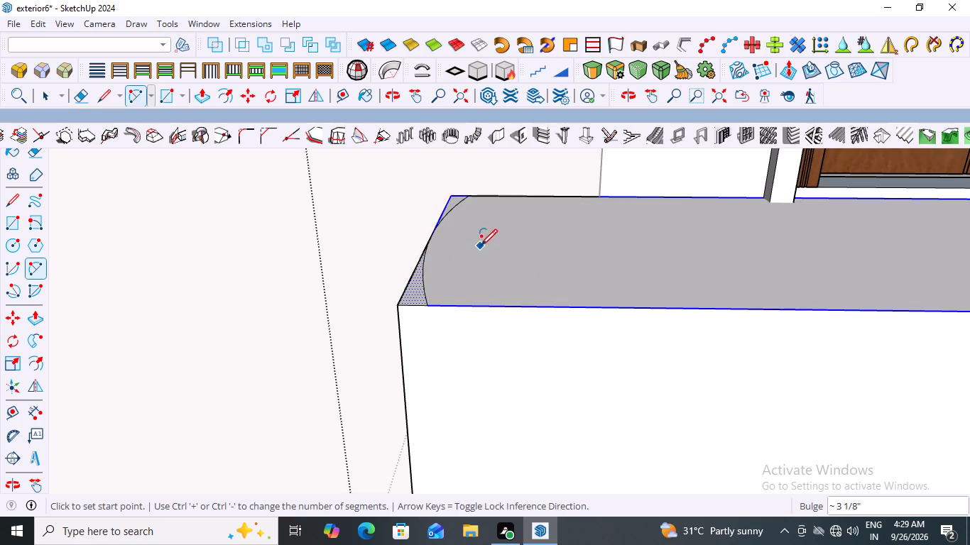
key(space)
scroll(428, 256, down, 6)
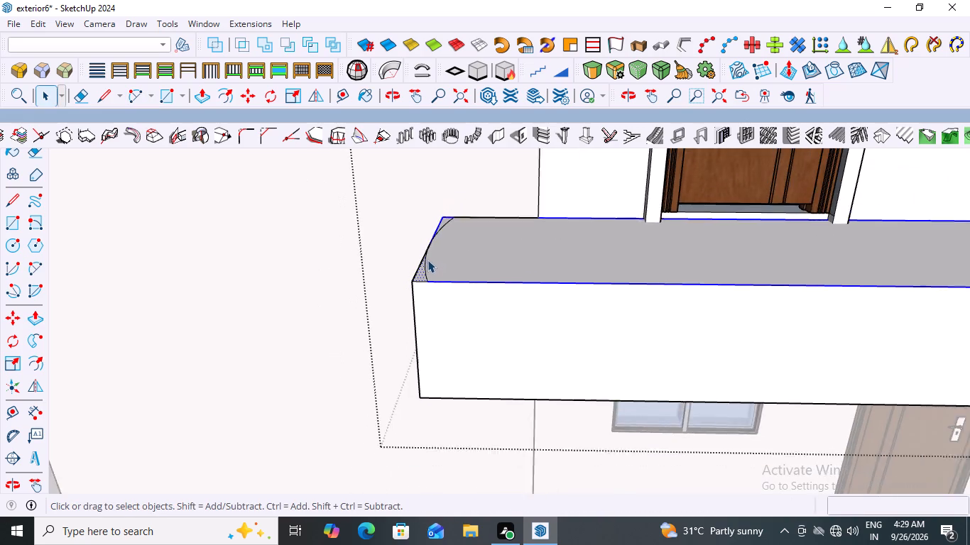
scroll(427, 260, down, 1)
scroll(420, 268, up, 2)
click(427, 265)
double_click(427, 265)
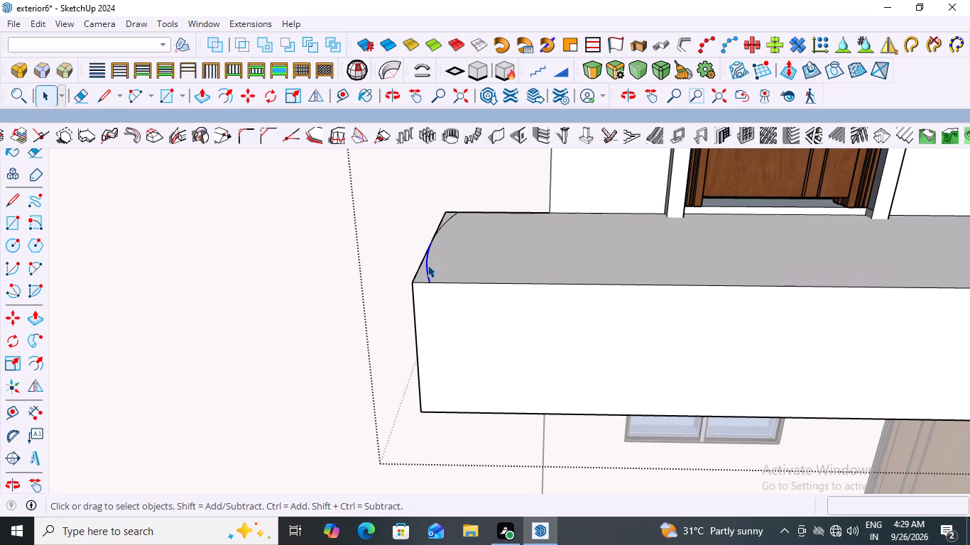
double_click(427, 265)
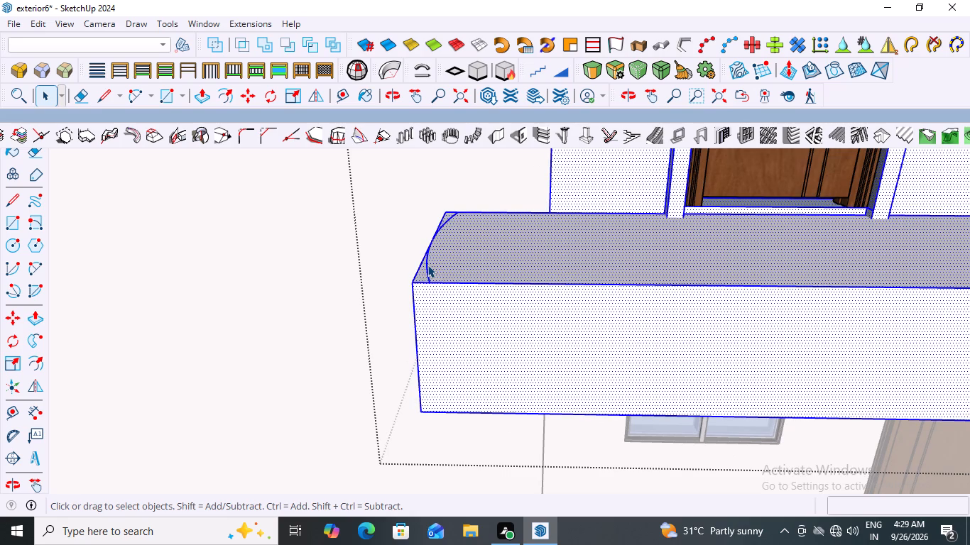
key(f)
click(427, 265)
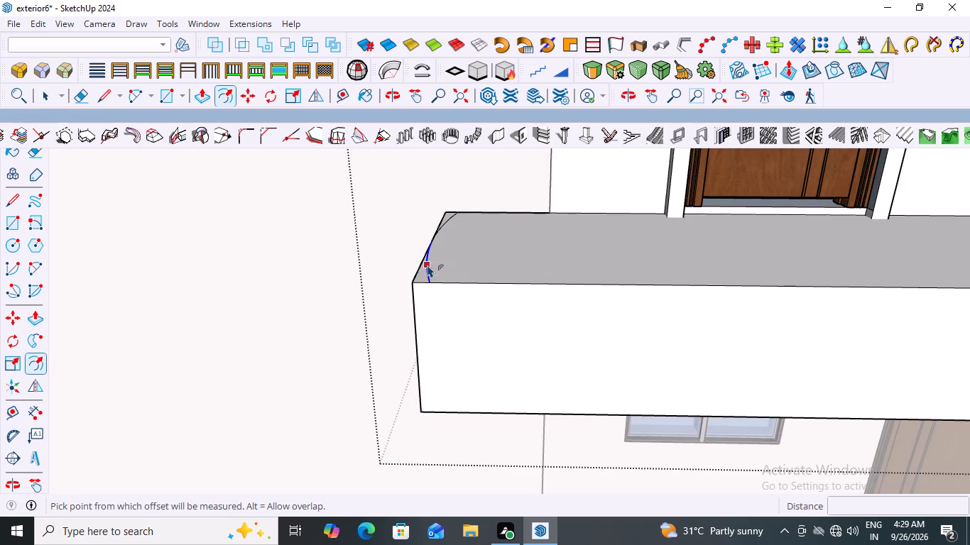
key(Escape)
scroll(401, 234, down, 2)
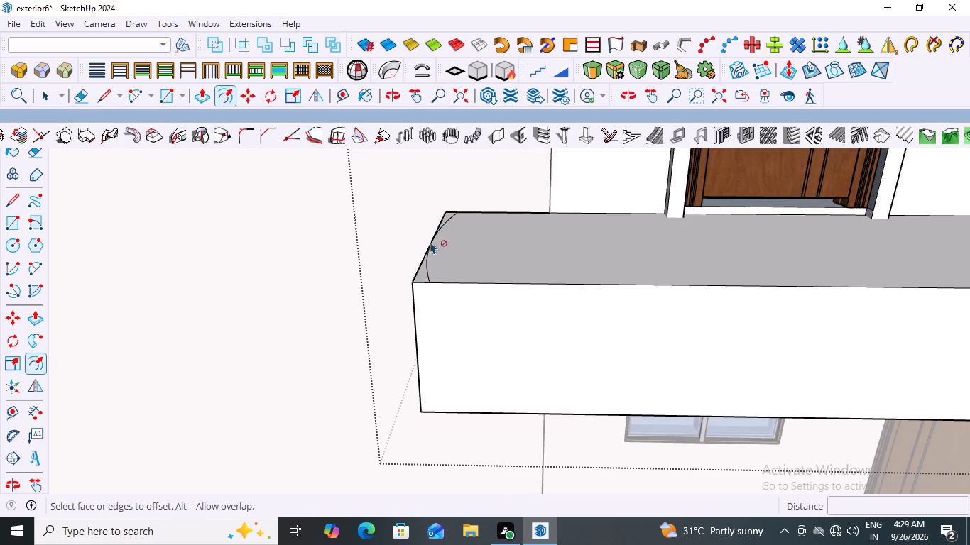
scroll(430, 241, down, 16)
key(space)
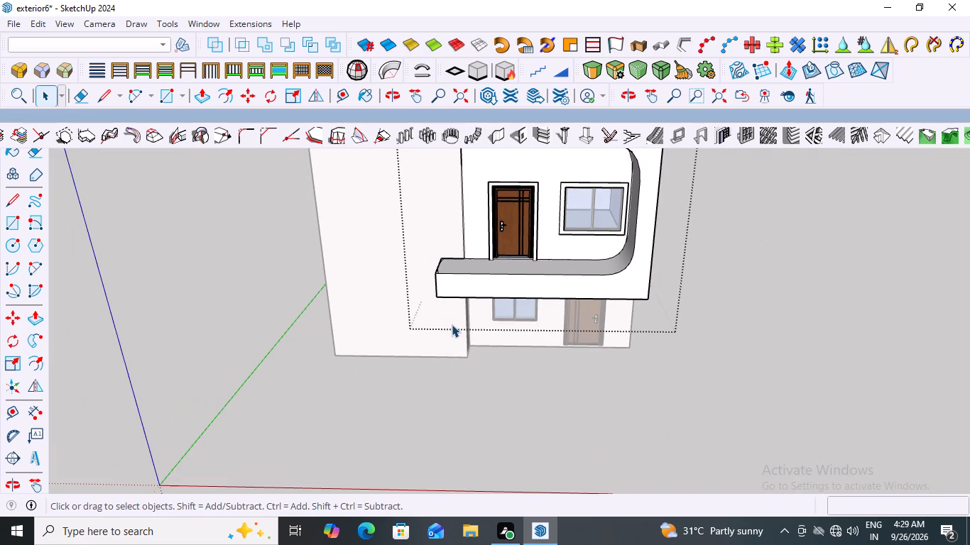
Undo the arc on the balcony's top face and leave the house front group's editing mode.
key(ctrl+z)
scroll(410, 217, up, 10)
scroll(351, 239, down, 19)
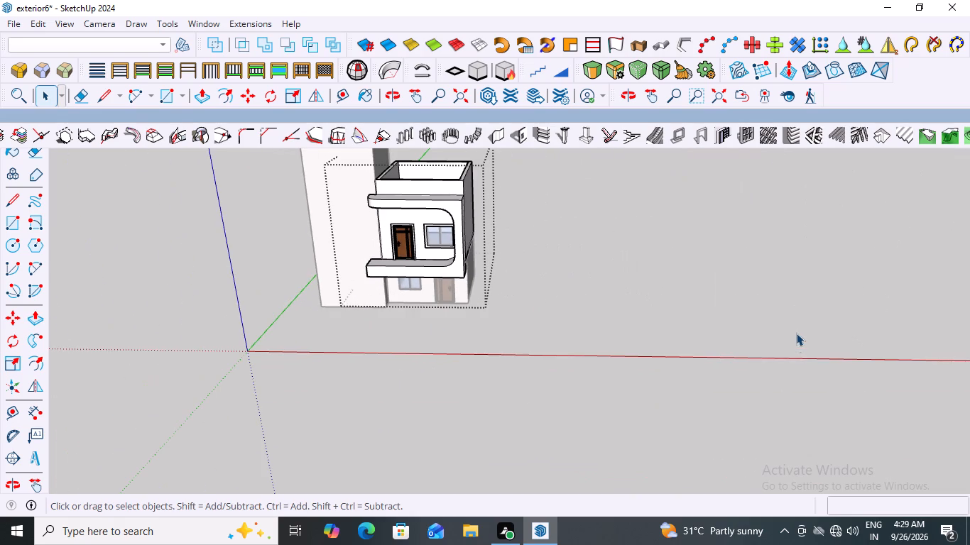
key(space)
key(space)
click(623, 243)
Draw a two-point arc on the ground beside the house, chord about 19' 8" along the green axis, bulging about 2' 5 5/8" toward the house.
scroll(582, 270, down, 3)
scroll(567, 302, up, 2)
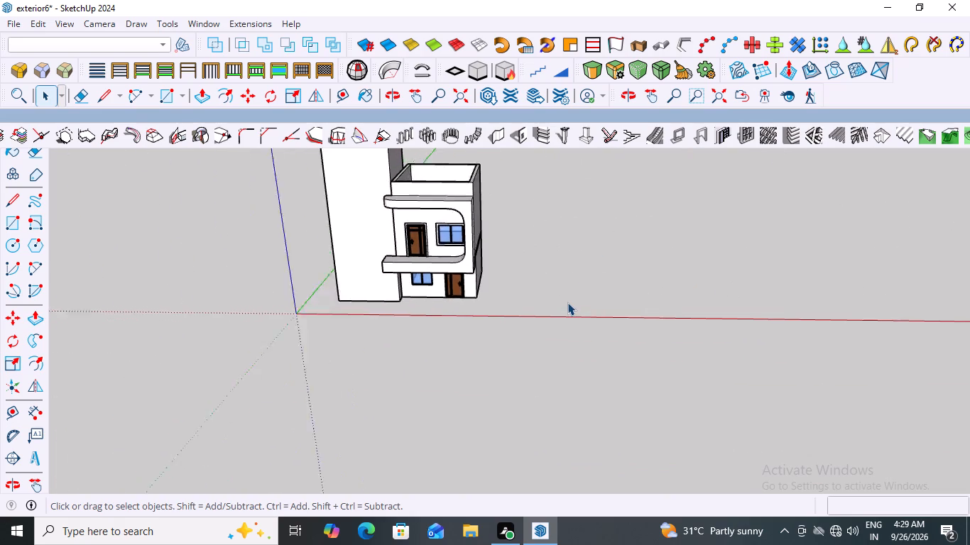
scroll(567, 302, up, 4)
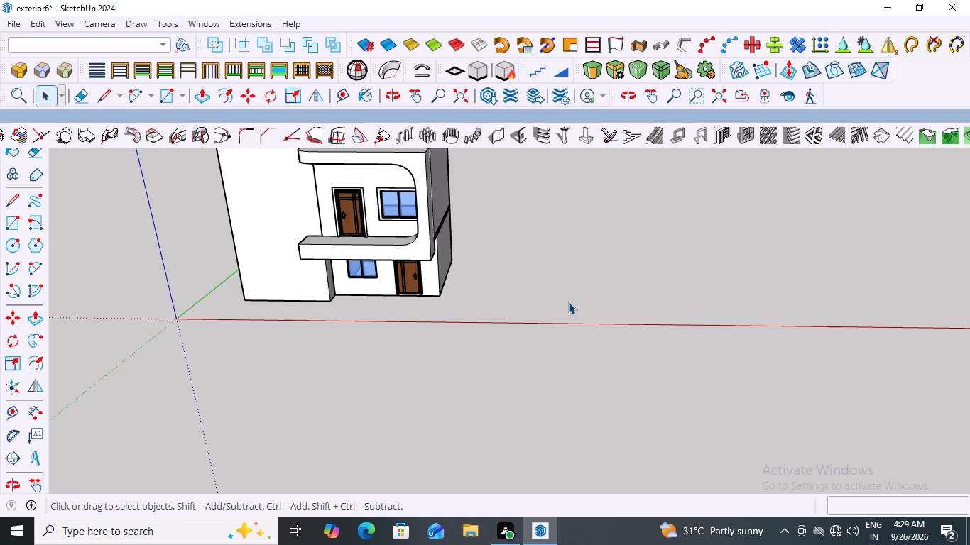
key(a)
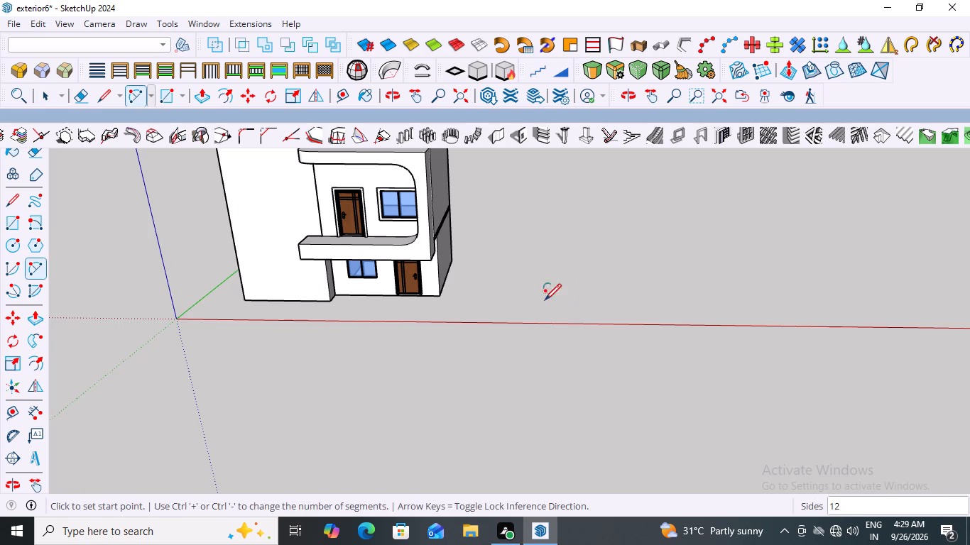
scroll(523, 307, up, 3)
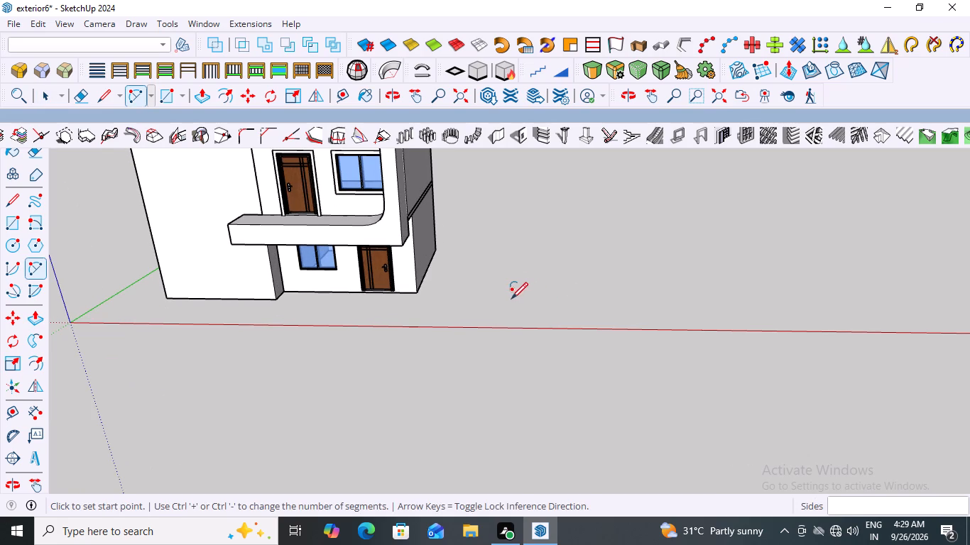
click(528, 303)
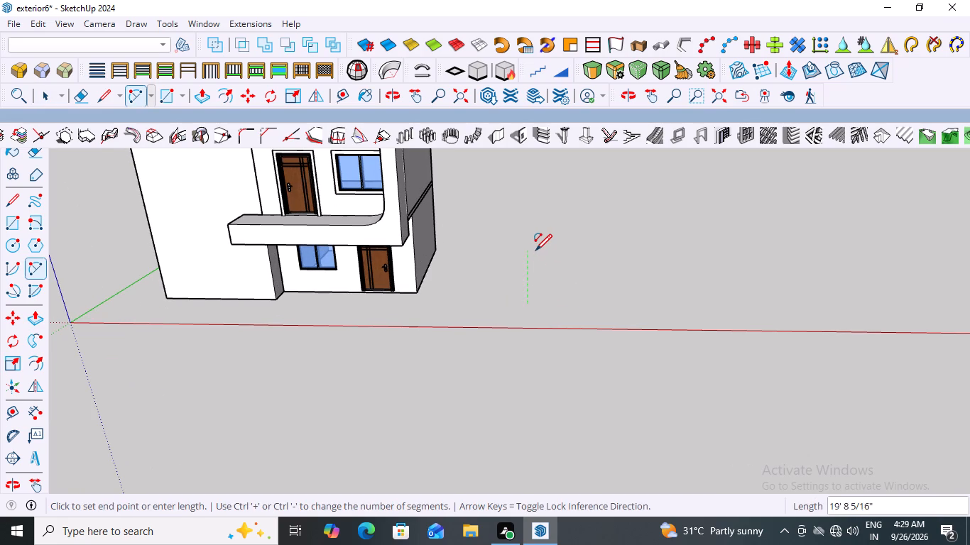
click(536, 251)
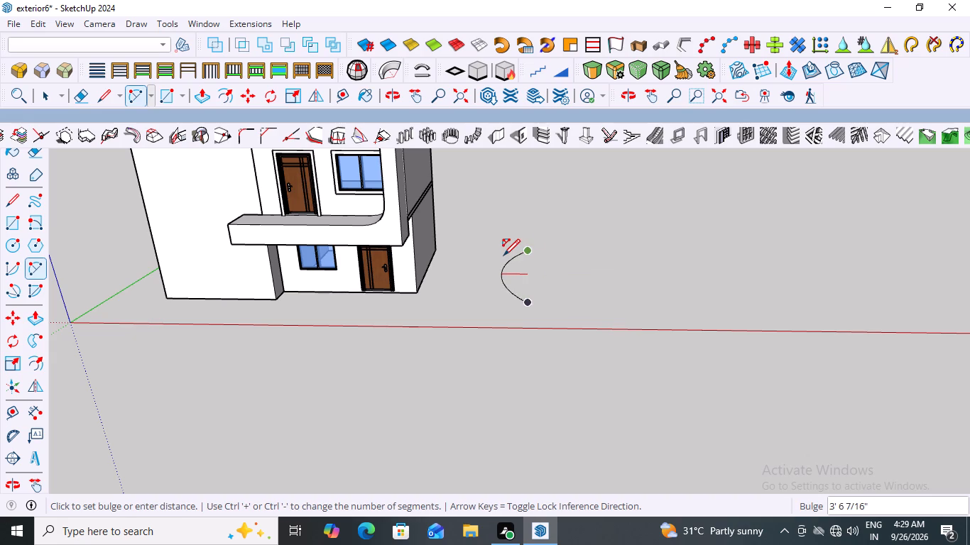
scroll(508, 255, up, 13)
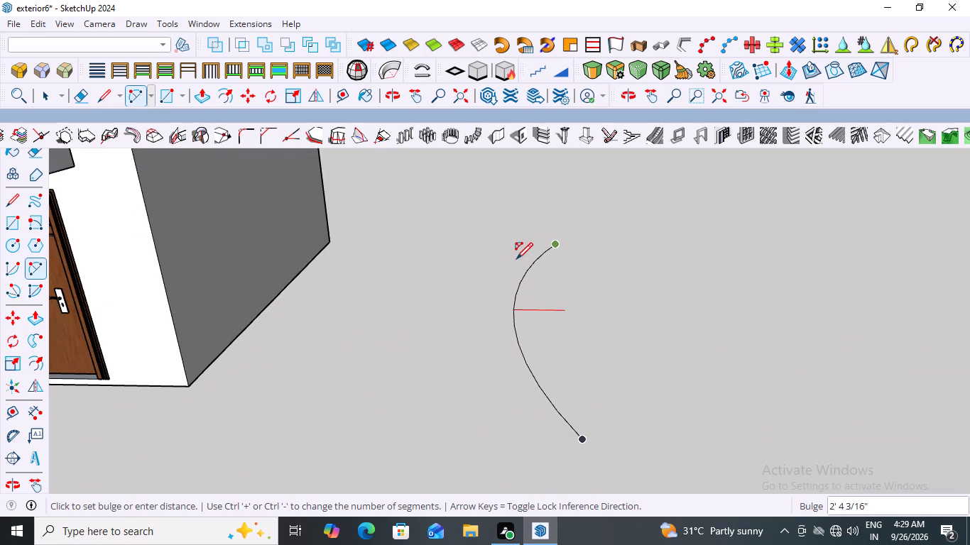
click(514, 259)
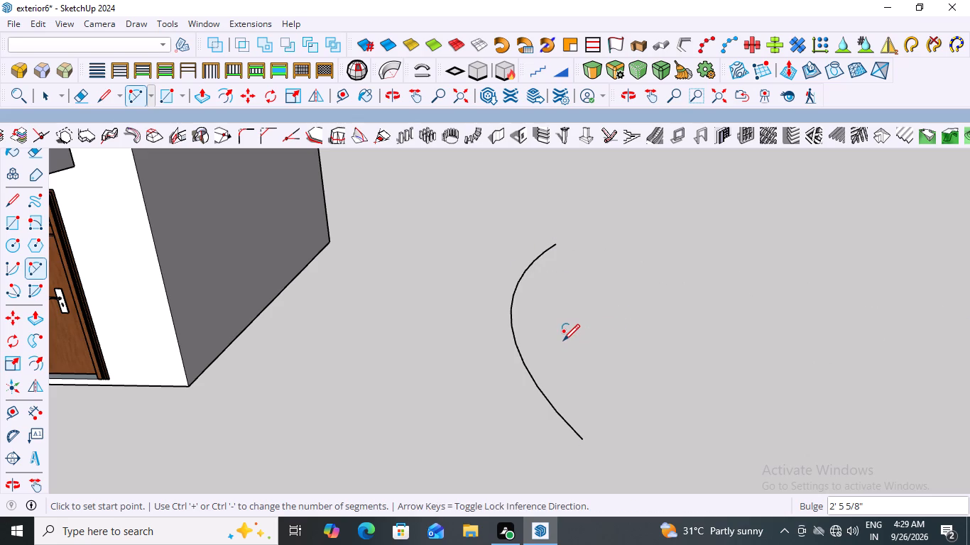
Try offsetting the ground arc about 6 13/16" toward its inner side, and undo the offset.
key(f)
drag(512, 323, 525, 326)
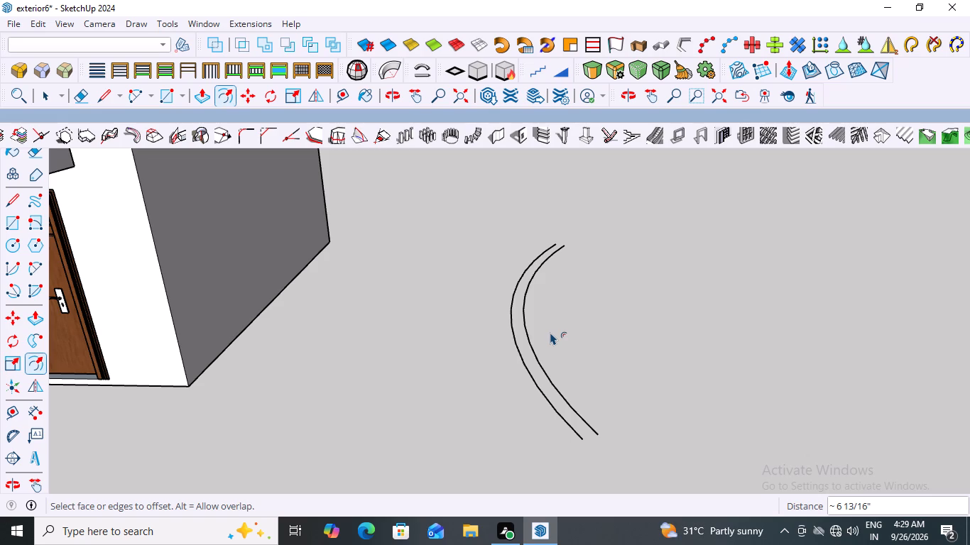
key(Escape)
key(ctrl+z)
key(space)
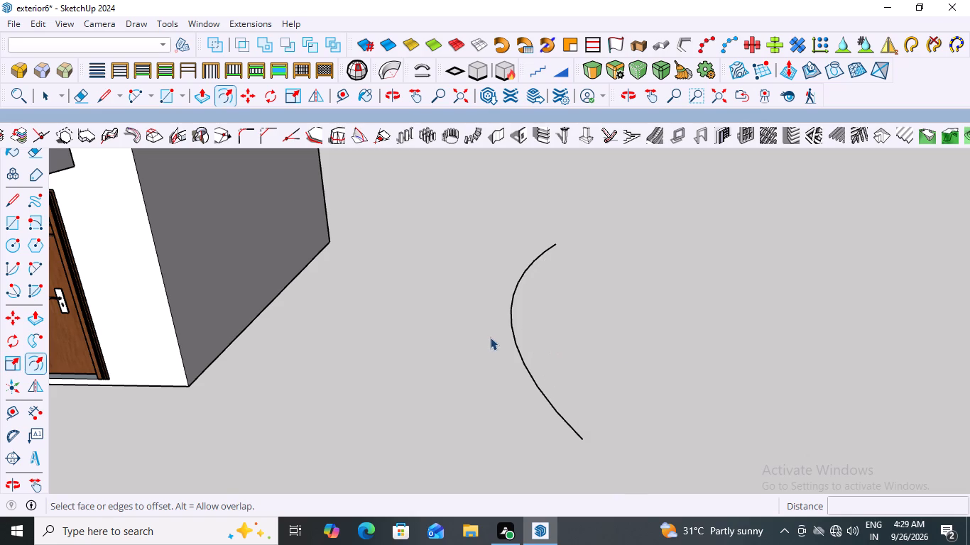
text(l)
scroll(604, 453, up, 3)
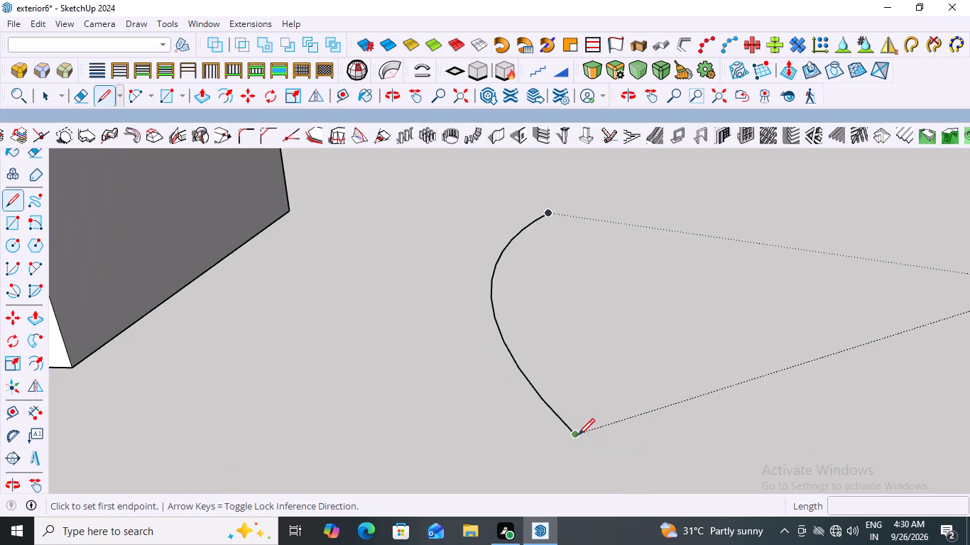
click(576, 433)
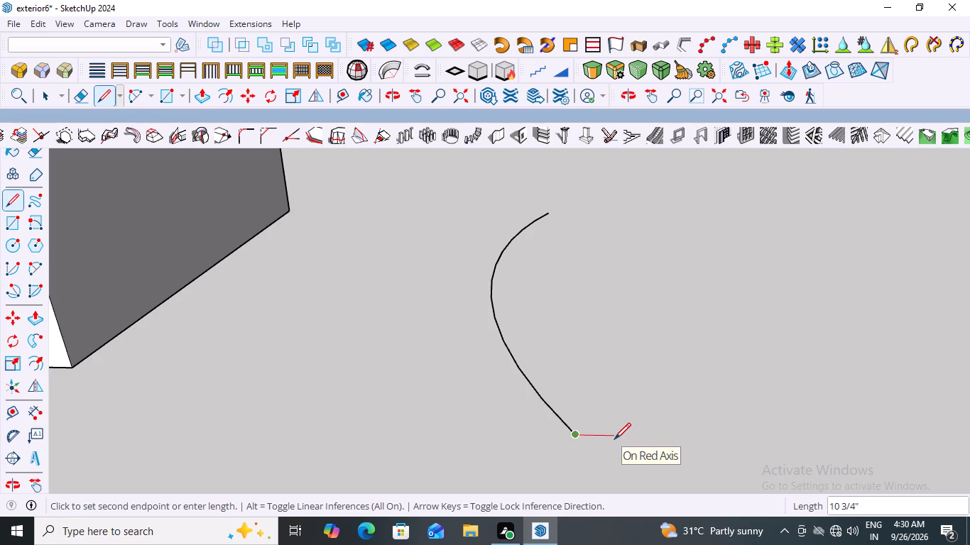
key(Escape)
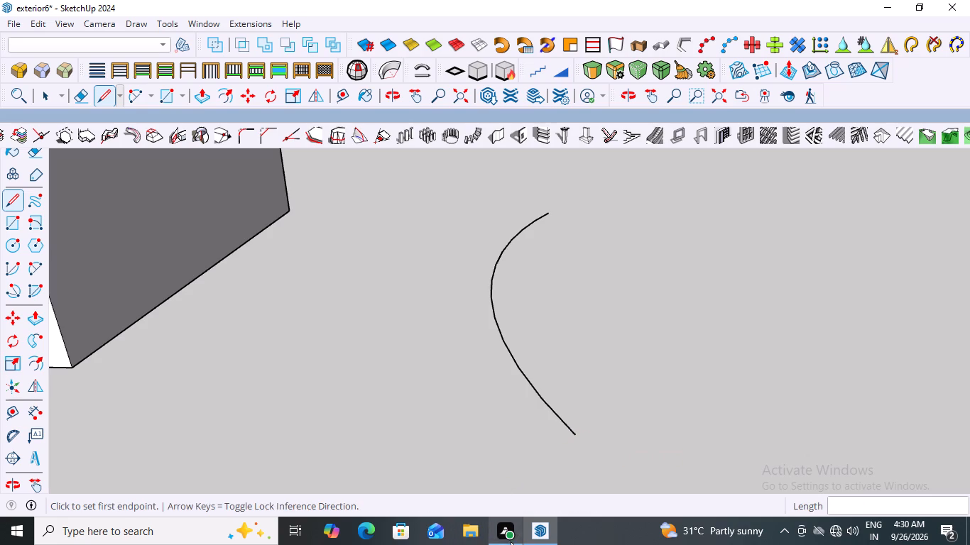
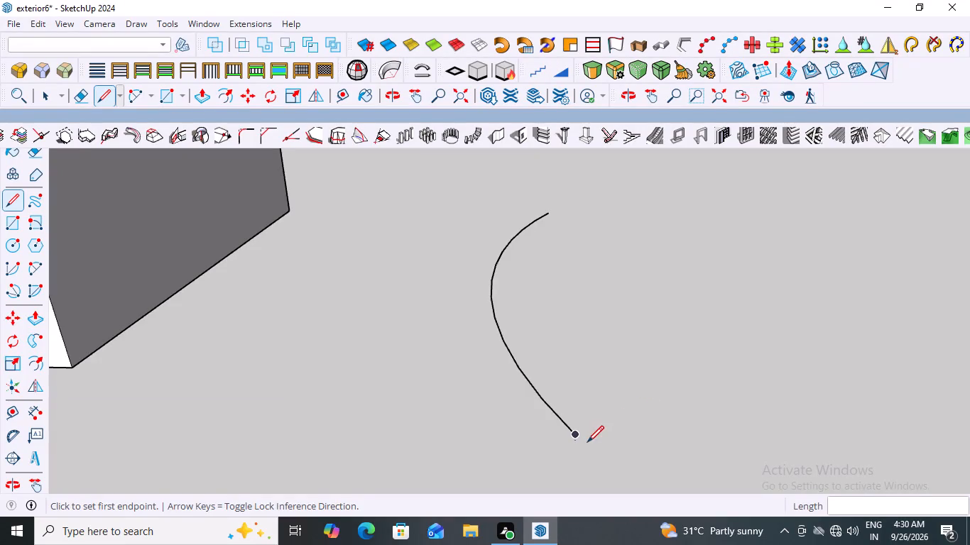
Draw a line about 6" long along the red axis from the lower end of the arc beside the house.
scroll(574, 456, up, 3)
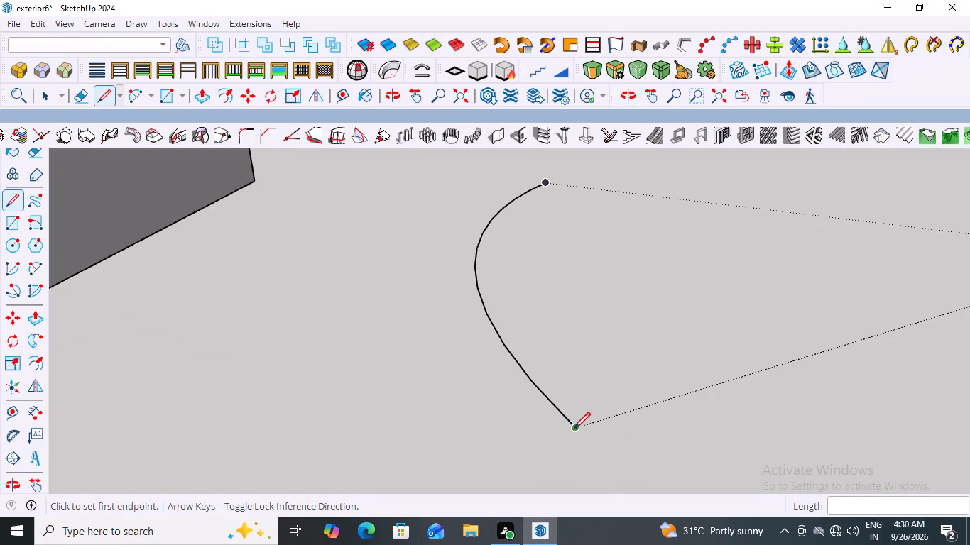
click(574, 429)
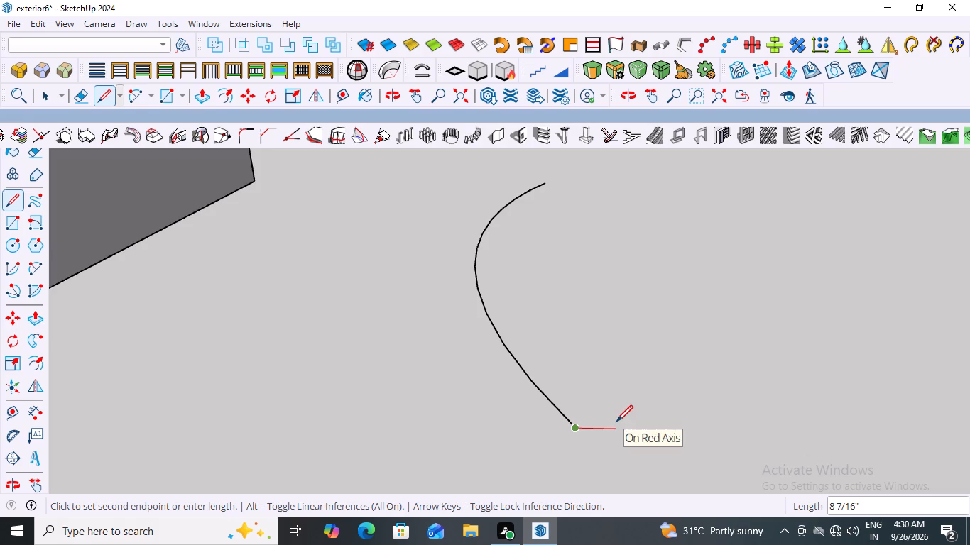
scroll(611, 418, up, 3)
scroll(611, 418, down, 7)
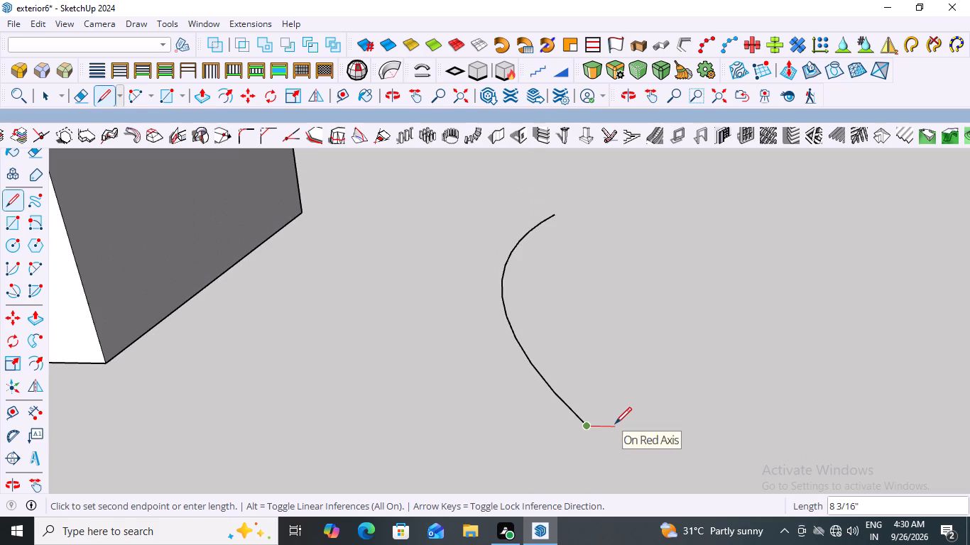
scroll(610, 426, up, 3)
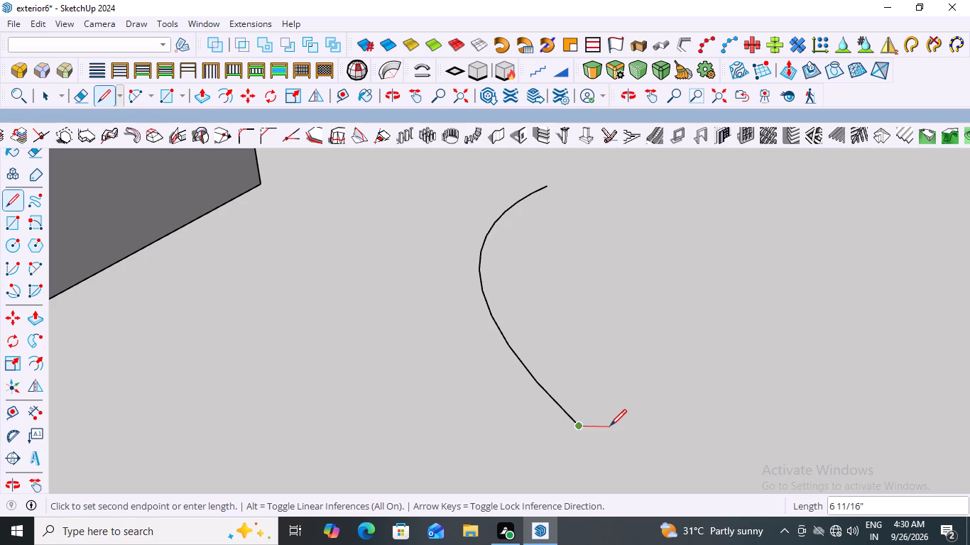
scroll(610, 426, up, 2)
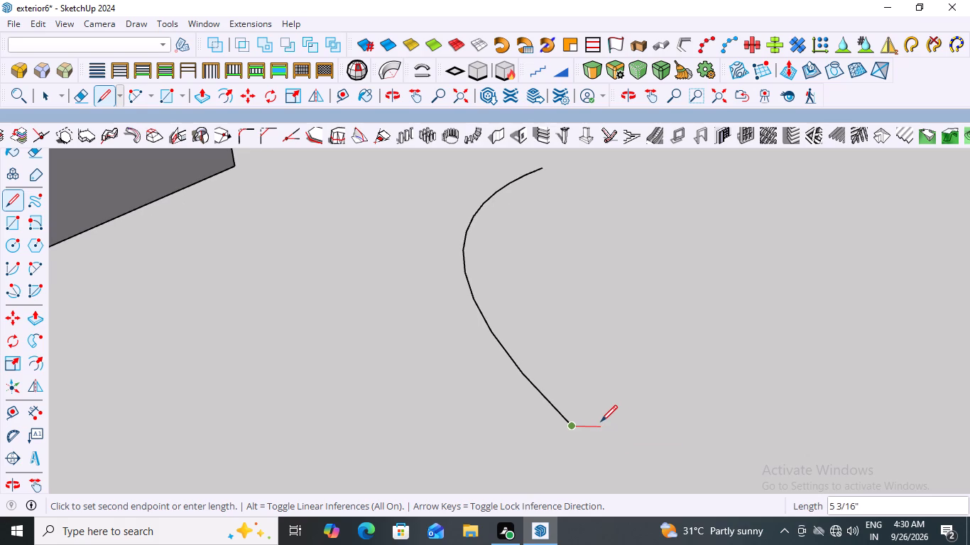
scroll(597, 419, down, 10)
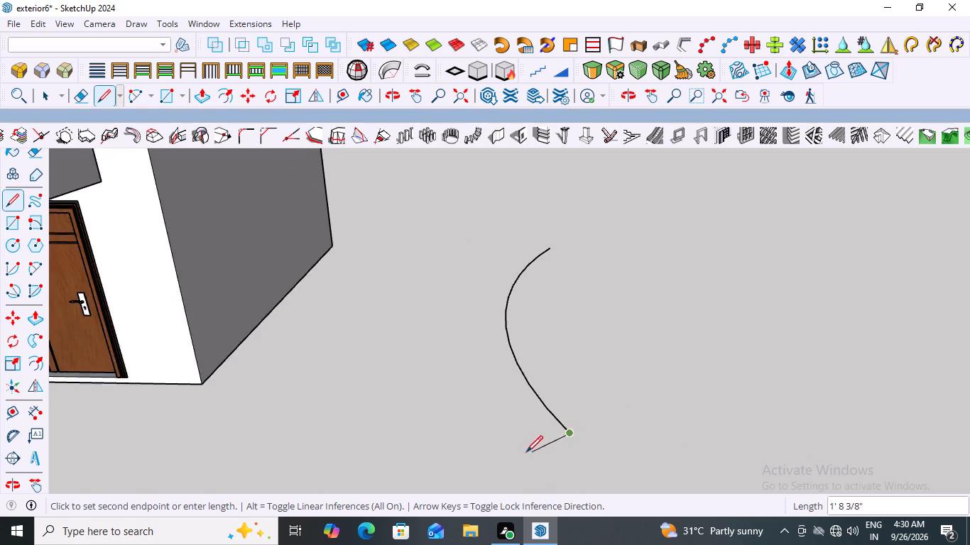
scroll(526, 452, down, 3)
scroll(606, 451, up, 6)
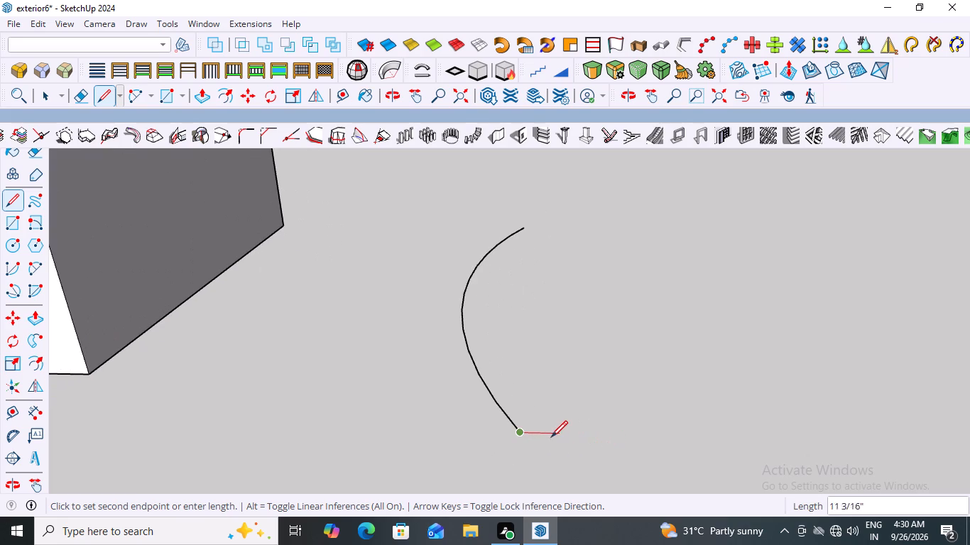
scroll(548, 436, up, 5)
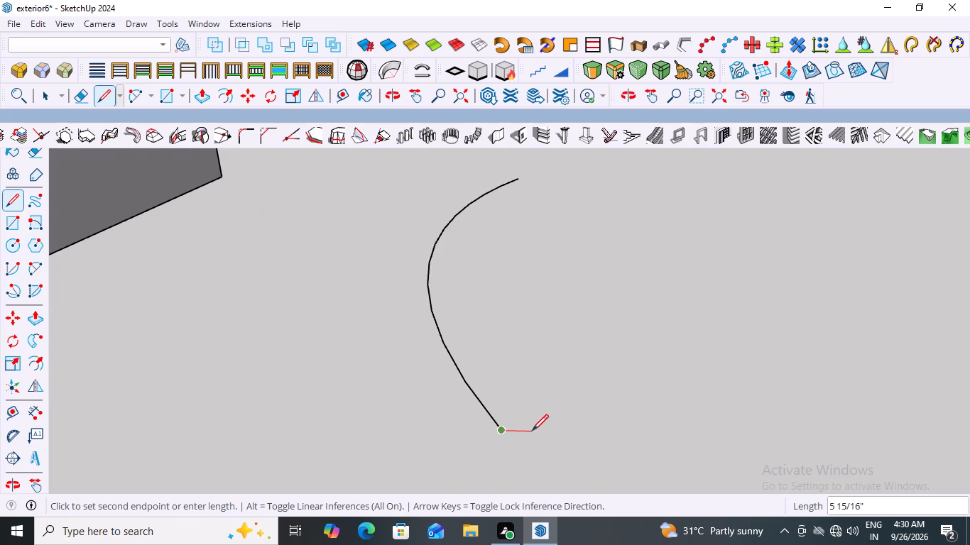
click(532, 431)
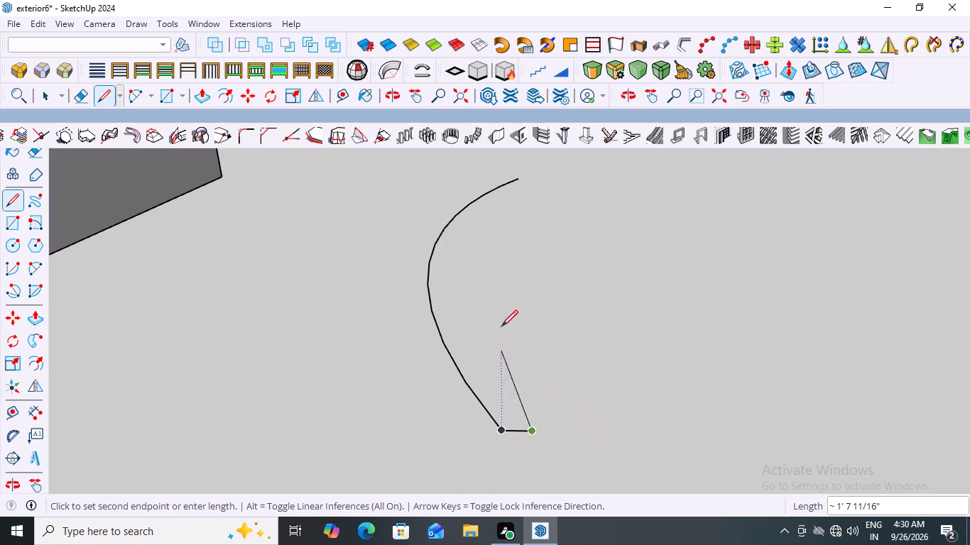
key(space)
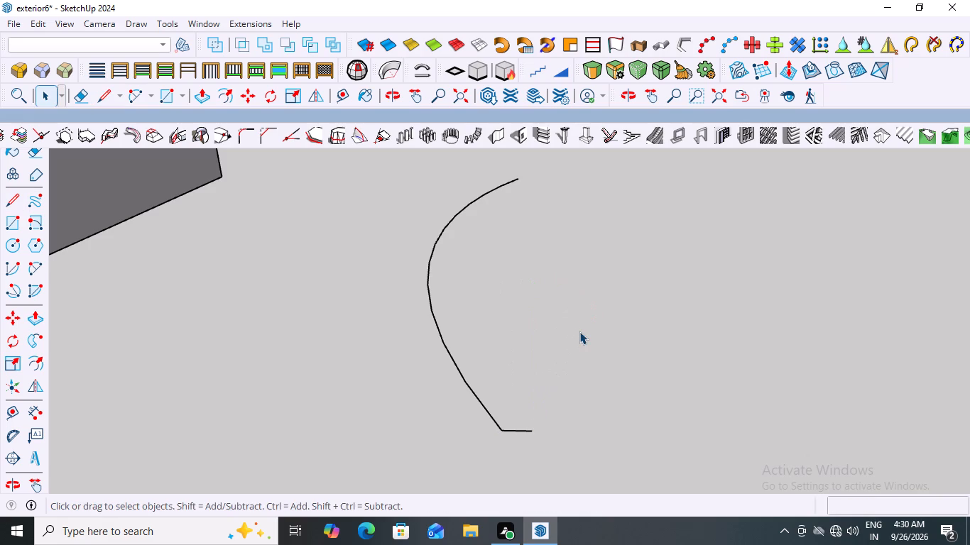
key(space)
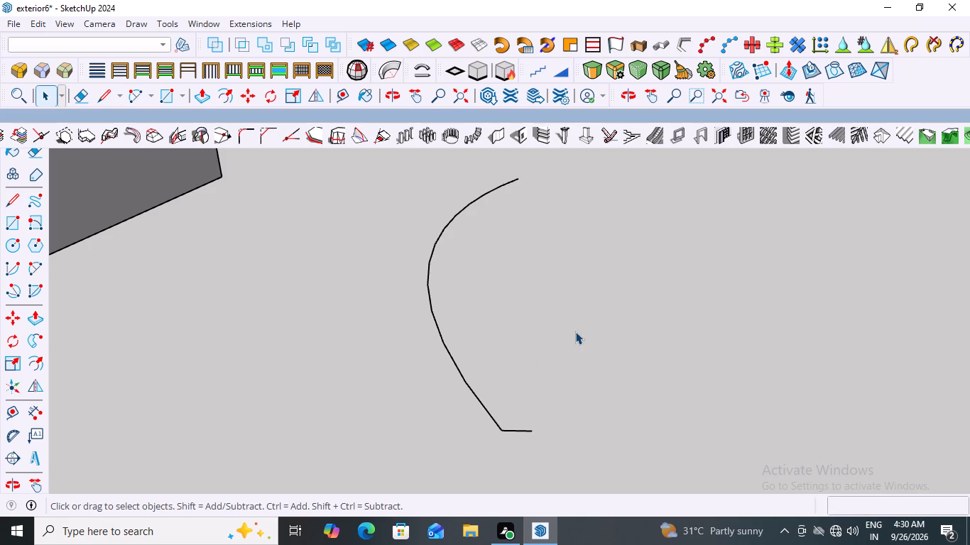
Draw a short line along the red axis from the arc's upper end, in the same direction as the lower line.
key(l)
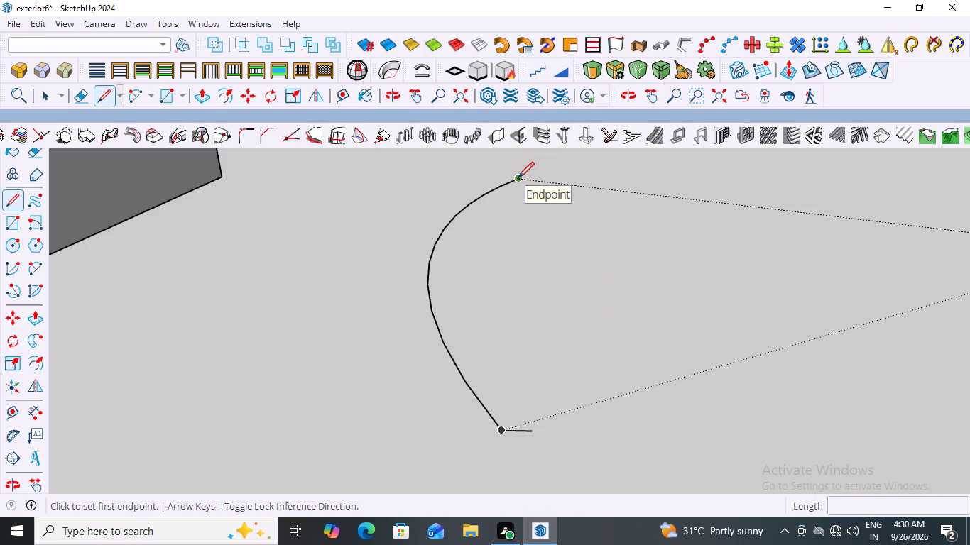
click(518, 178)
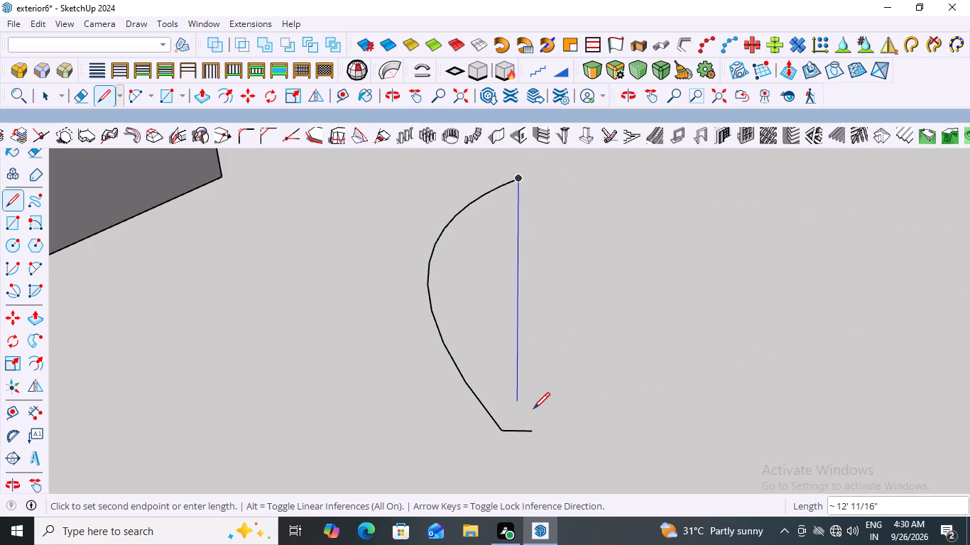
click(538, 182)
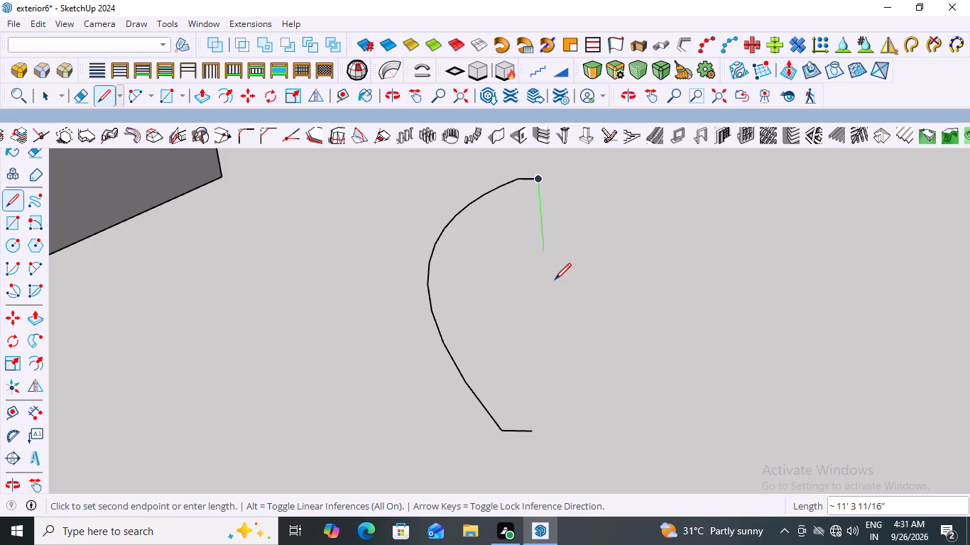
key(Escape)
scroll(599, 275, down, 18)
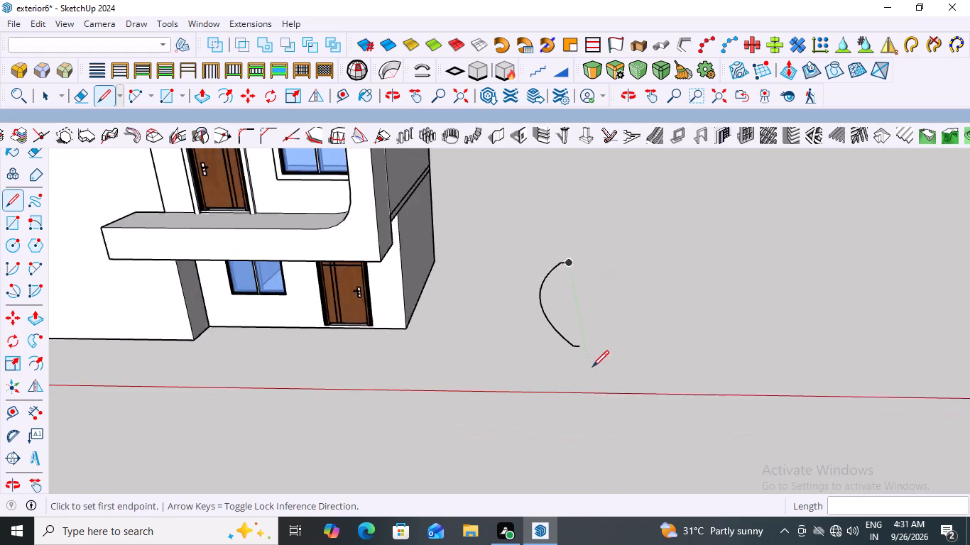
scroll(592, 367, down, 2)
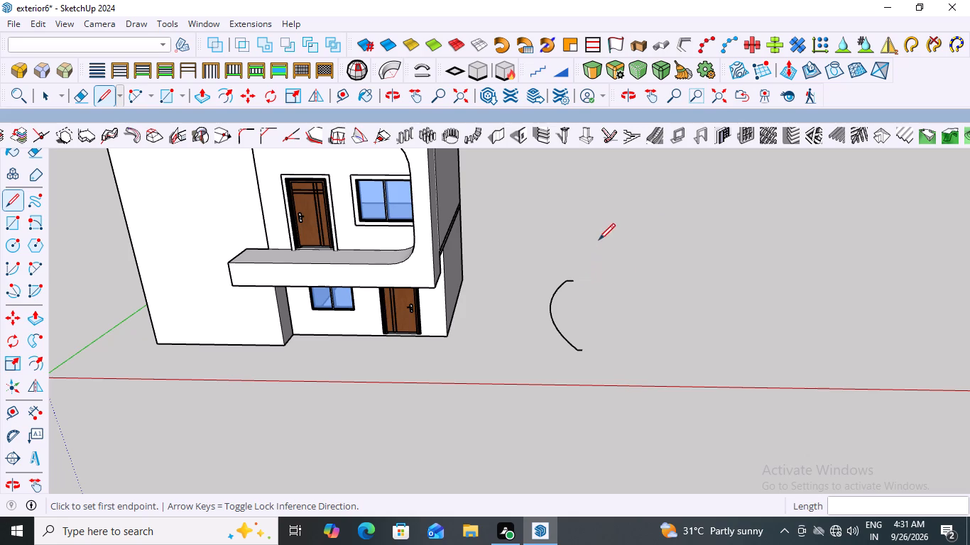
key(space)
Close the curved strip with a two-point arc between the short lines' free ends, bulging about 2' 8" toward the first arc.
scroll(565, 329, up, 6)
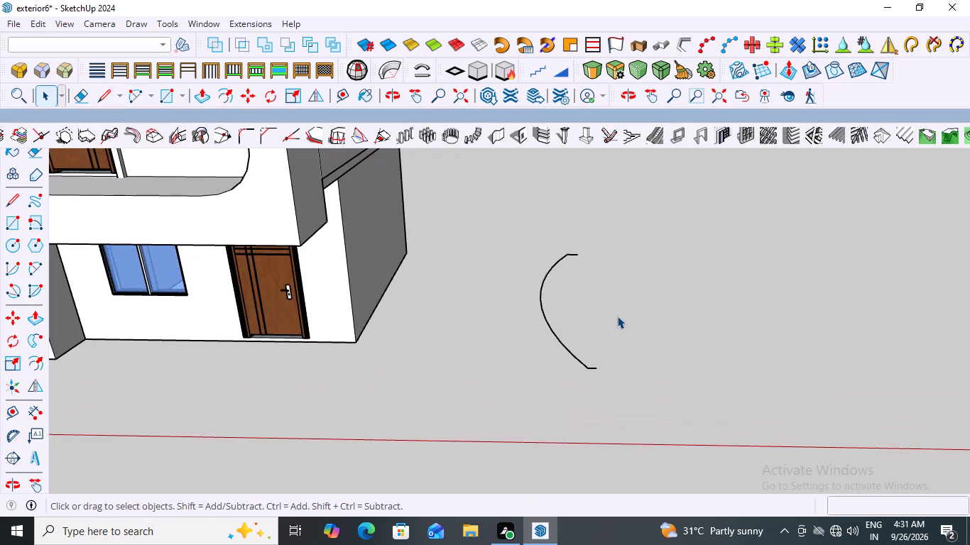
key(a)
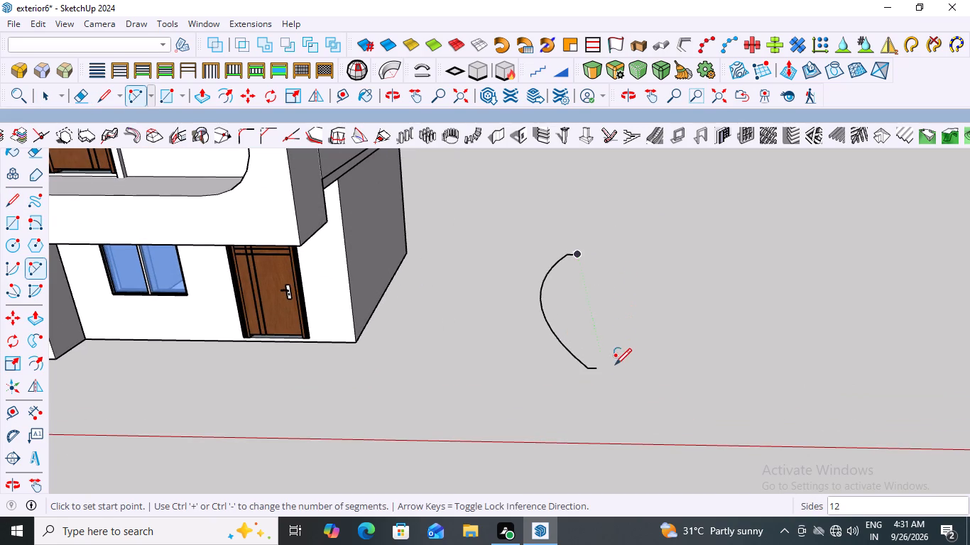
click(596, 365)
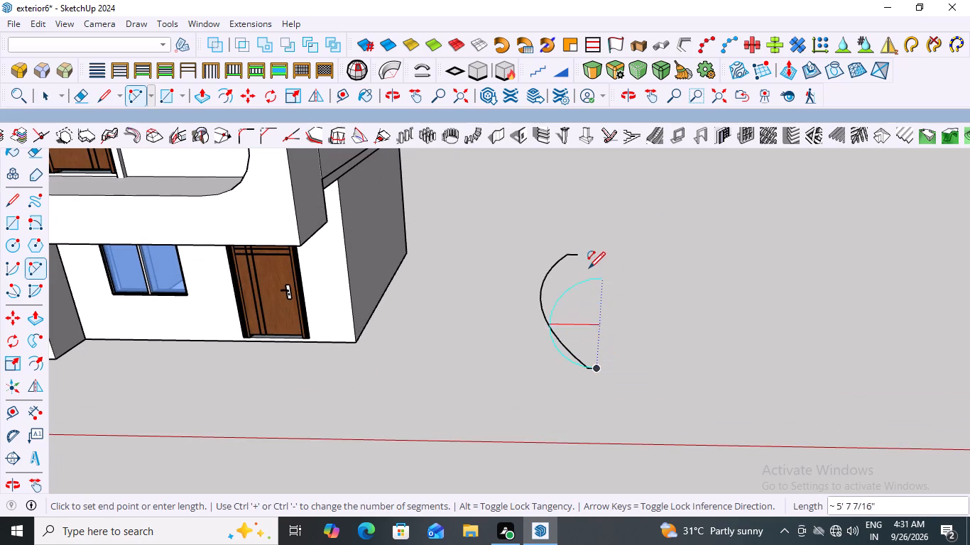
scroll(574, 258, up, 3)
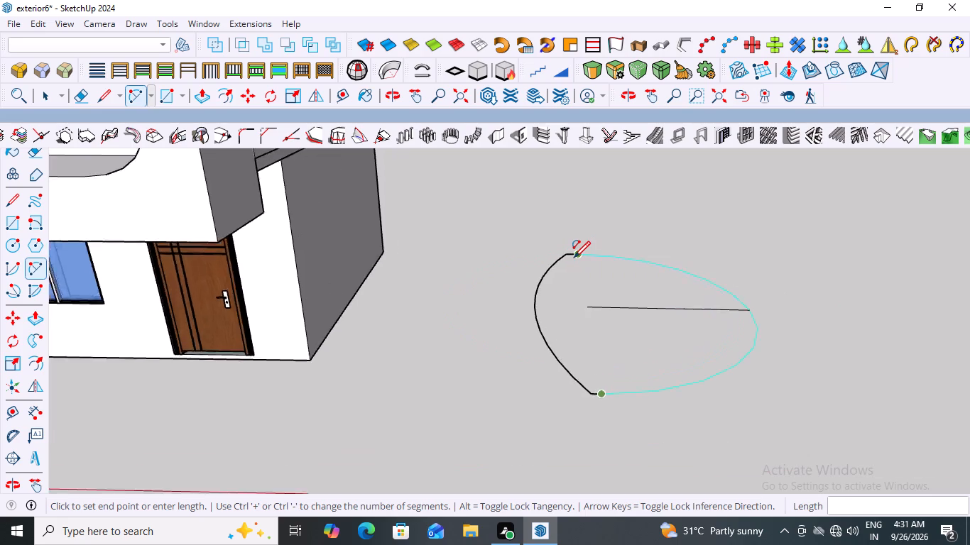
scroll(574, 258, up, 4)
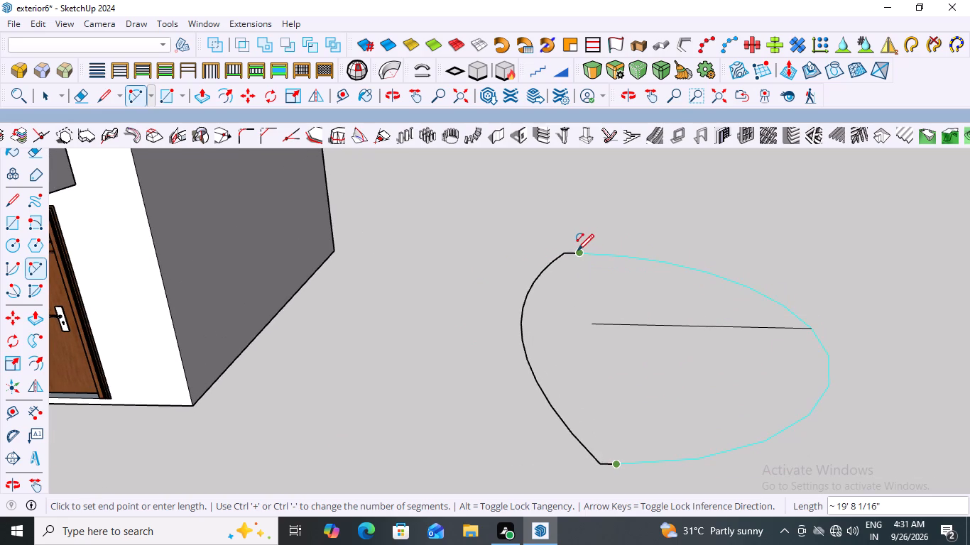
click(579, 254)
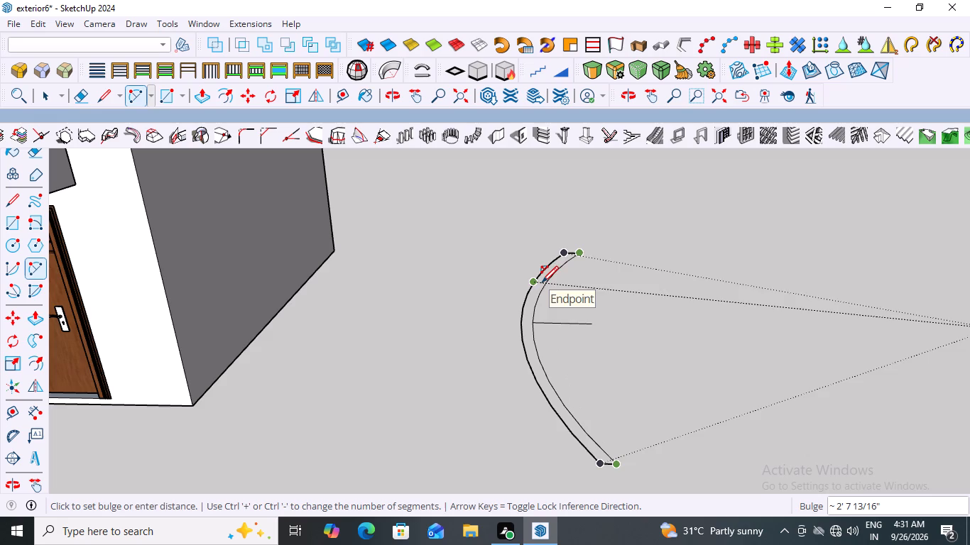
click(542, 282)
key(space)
Undo the whole curved strip beside the house, including both arcs and both short lines.
scroll(628, 261, down, 11)
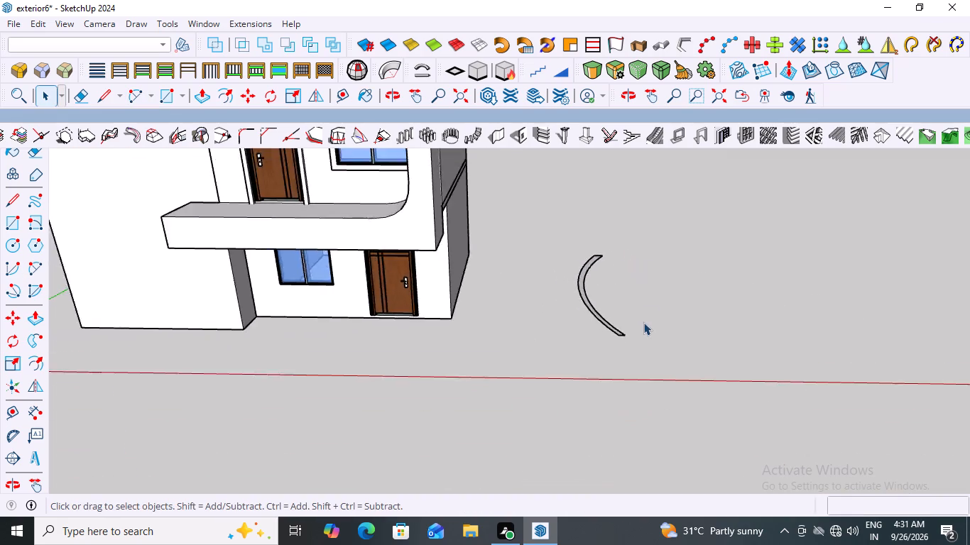
scroll(643, 322, down, 6)
scroll(603, 343, up, 4)
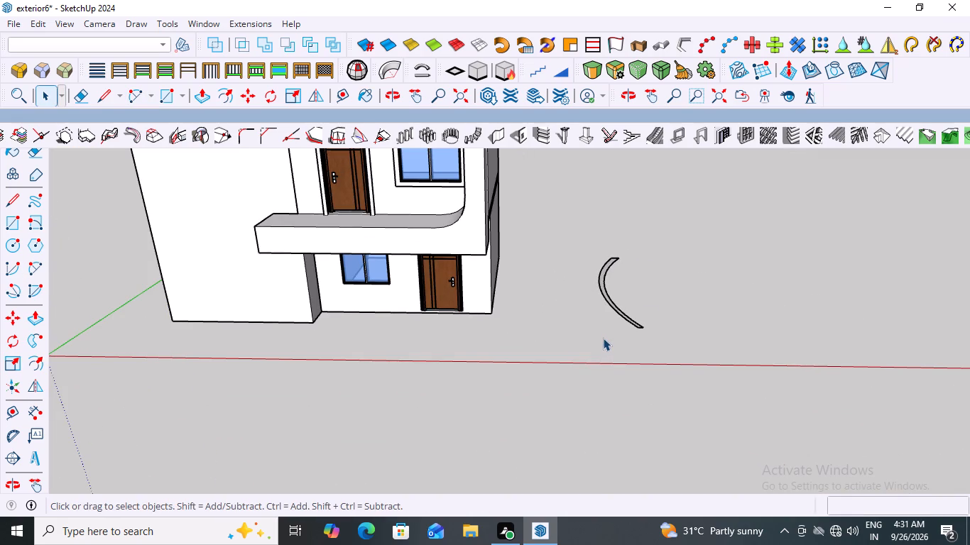
key(Escape)
key(ctrl+z)
key(ctrl+z)
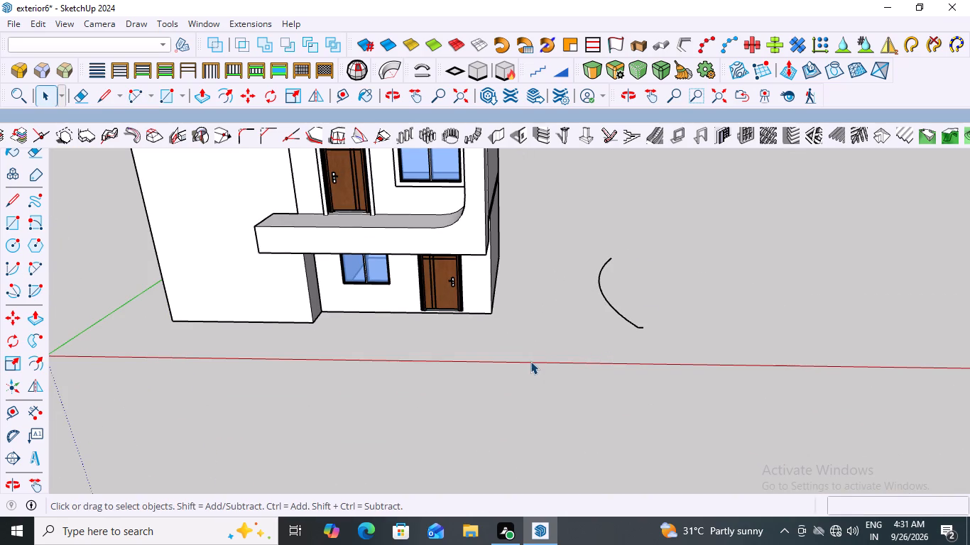
key(ctrl+z)
key(ctrl+z)
Draw an upright two-point arc in the open area beside the house, chord along the blue axis, bulging about 1' 5" toward the house.
scroll(548, 348, down, 4)
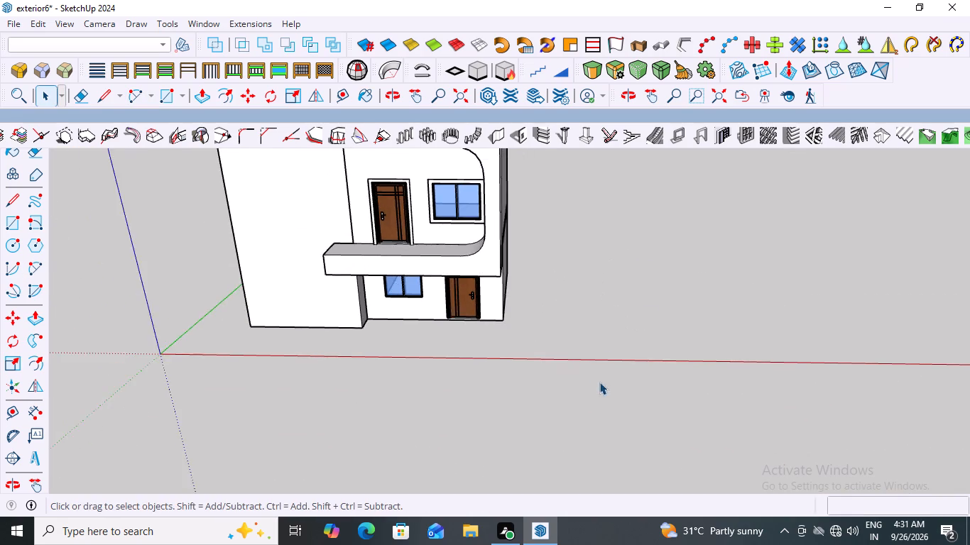
middle_drag(665, 378, 687, 360)
scroll(609, 368, up, 1)
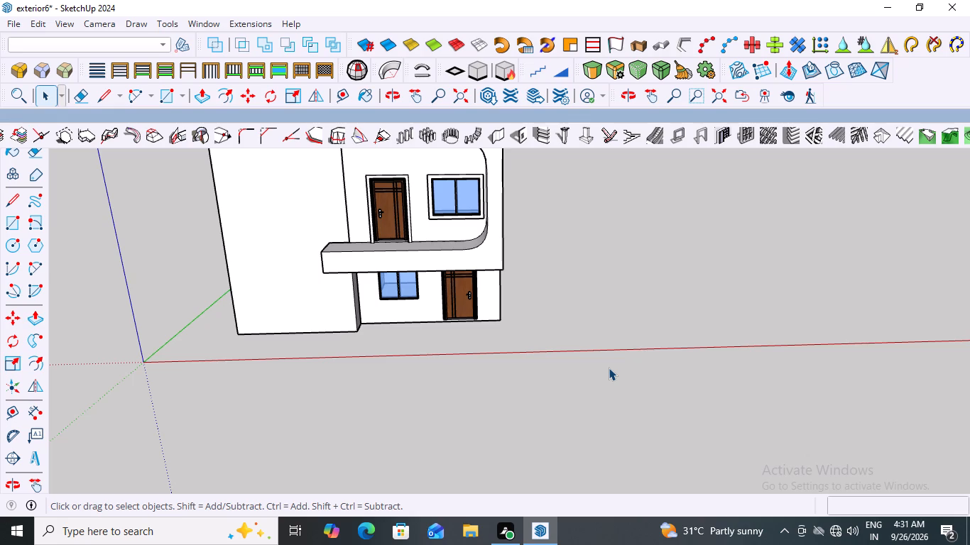
key(a)
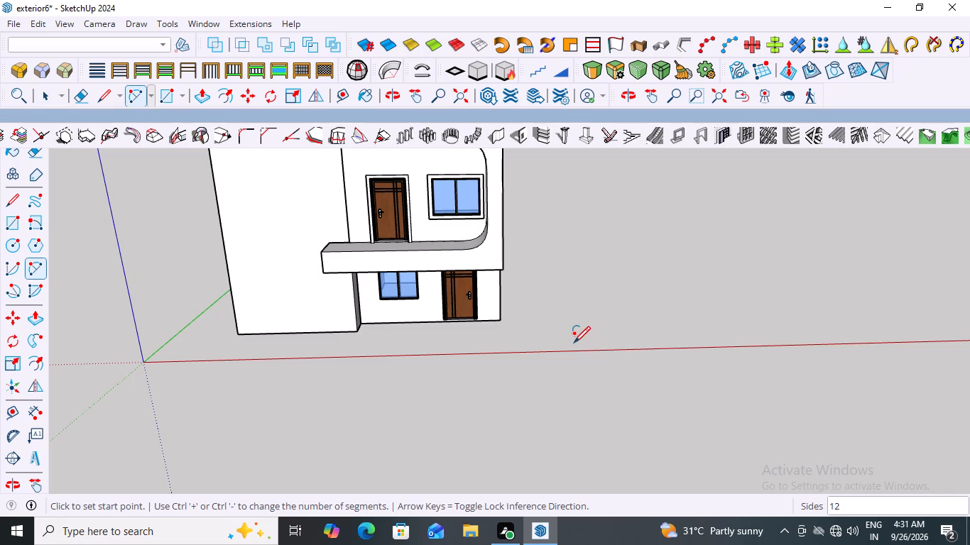
click(583, 343)
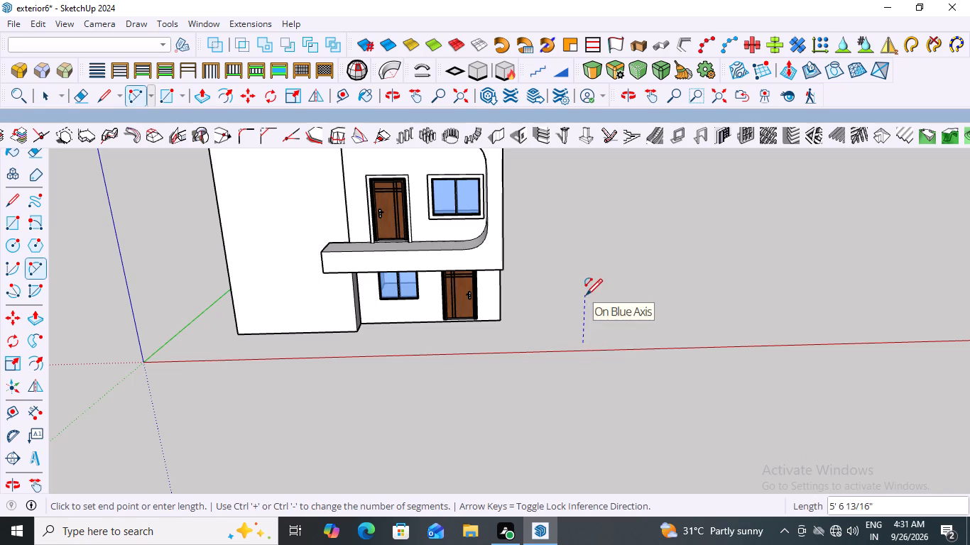
click(587, 291)
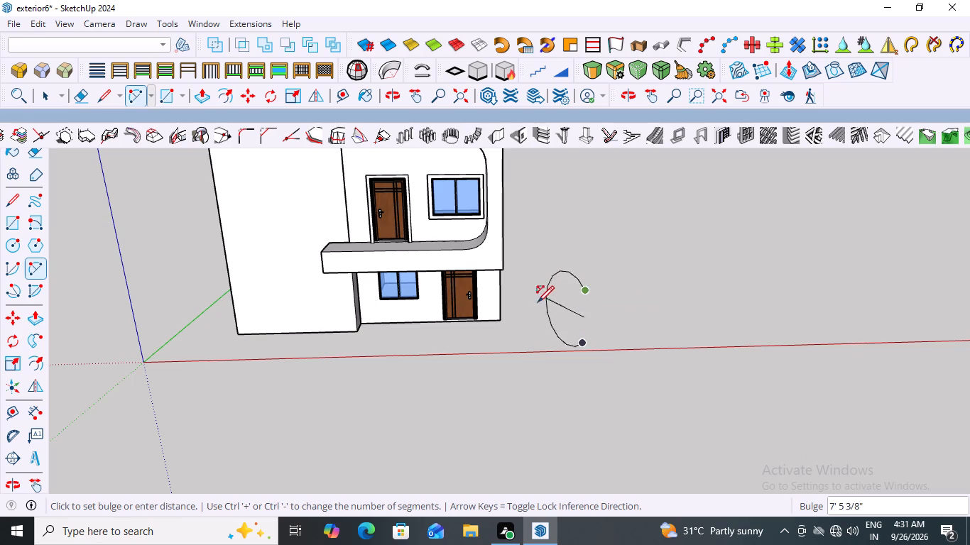
scroll(562, 320, up, 6)
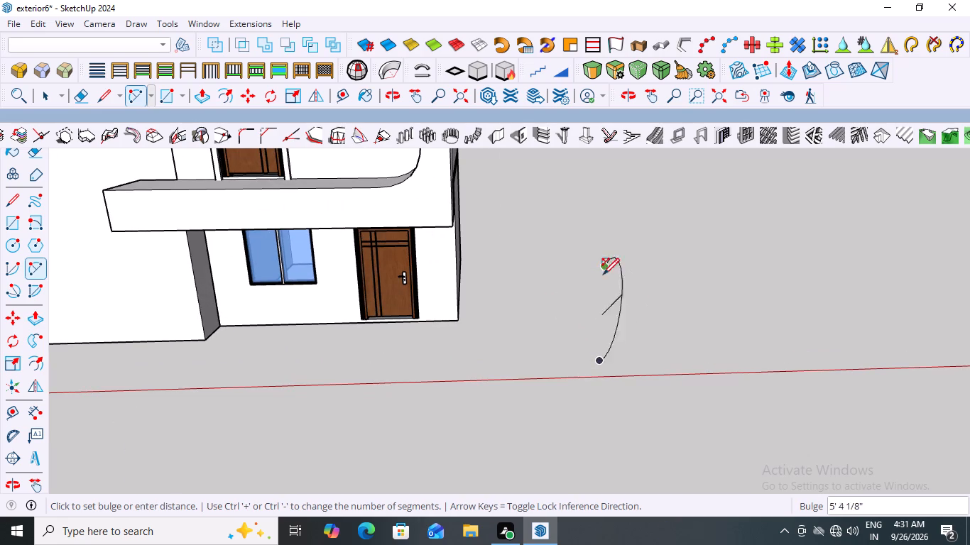
click(579, 313)
key(space)
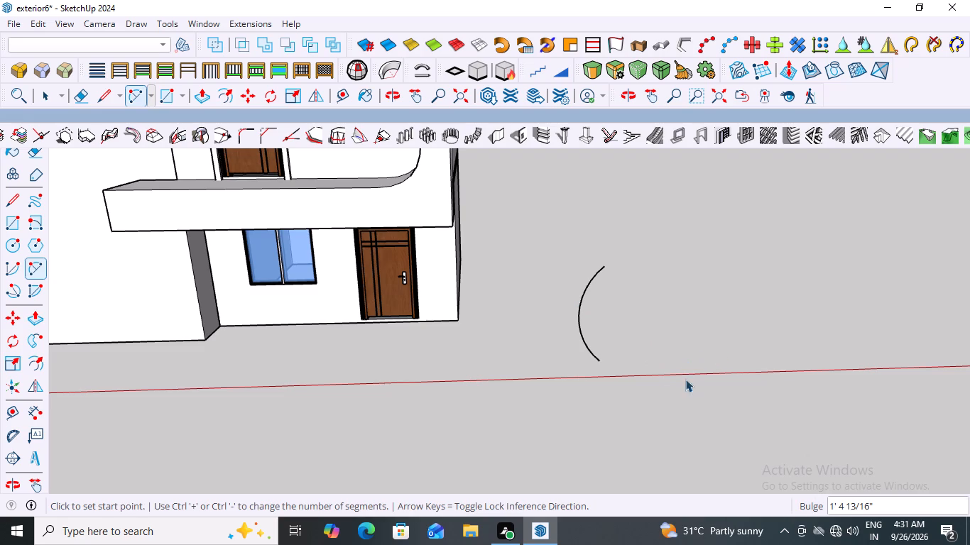
Draw a line about 1' 6" long along the red axis from the new arc's lower end, away from the house.
key(l)
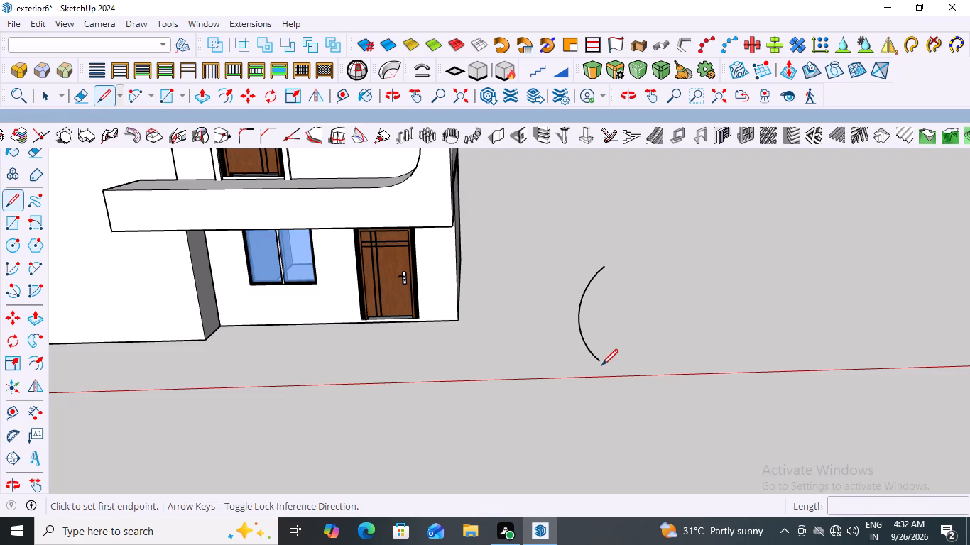
click(601, 361)
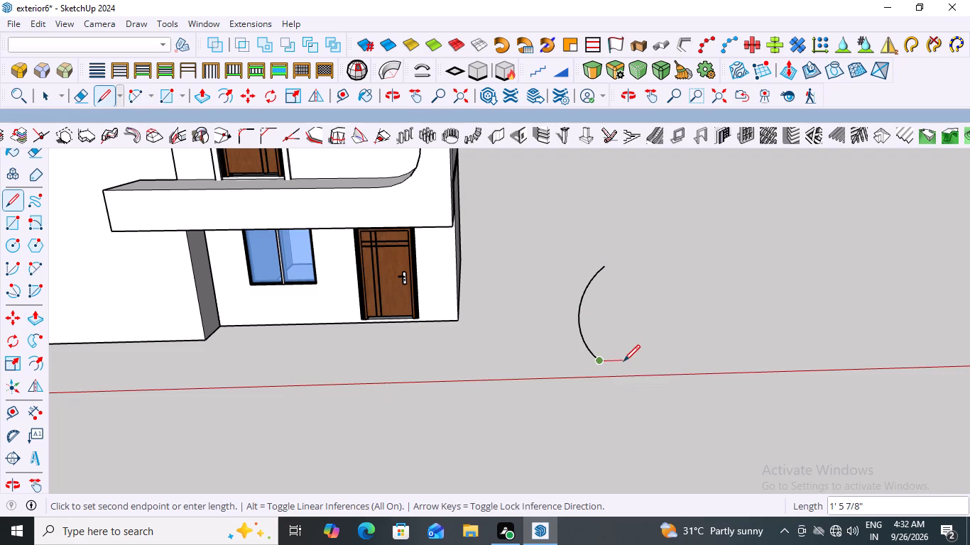
click(623, 361)
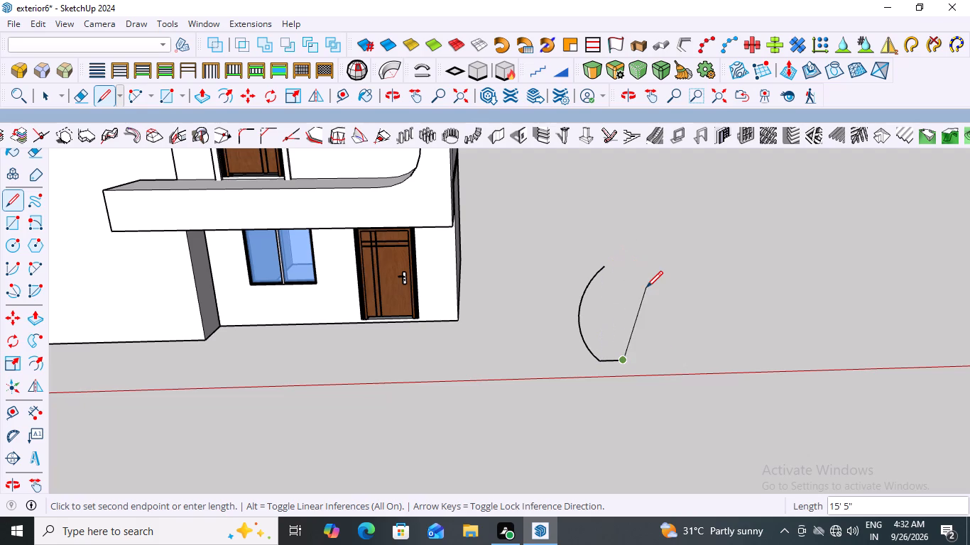
Draw a short line along the red axis from the arc's upper end, away from the house.
key(space)
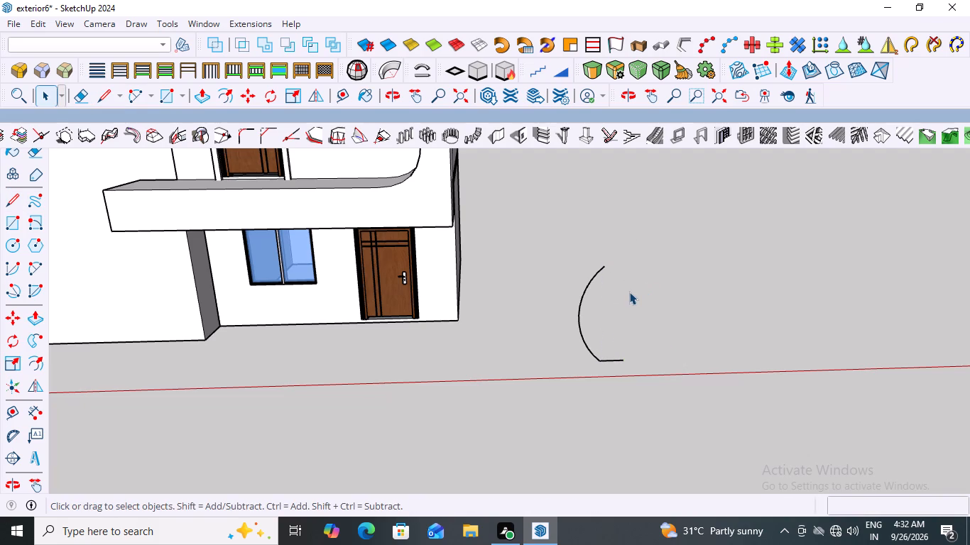
key(l)
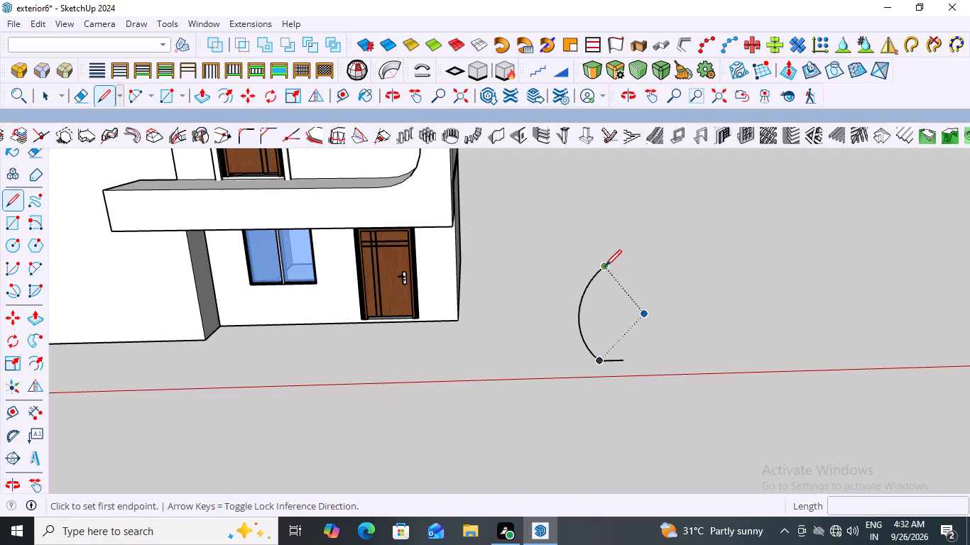
click(605, 266)
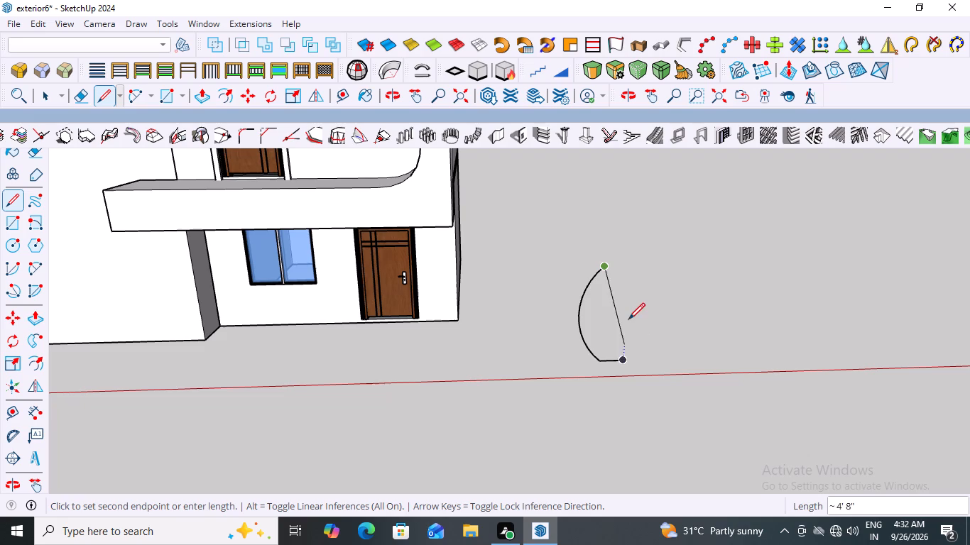
click(626, 266)
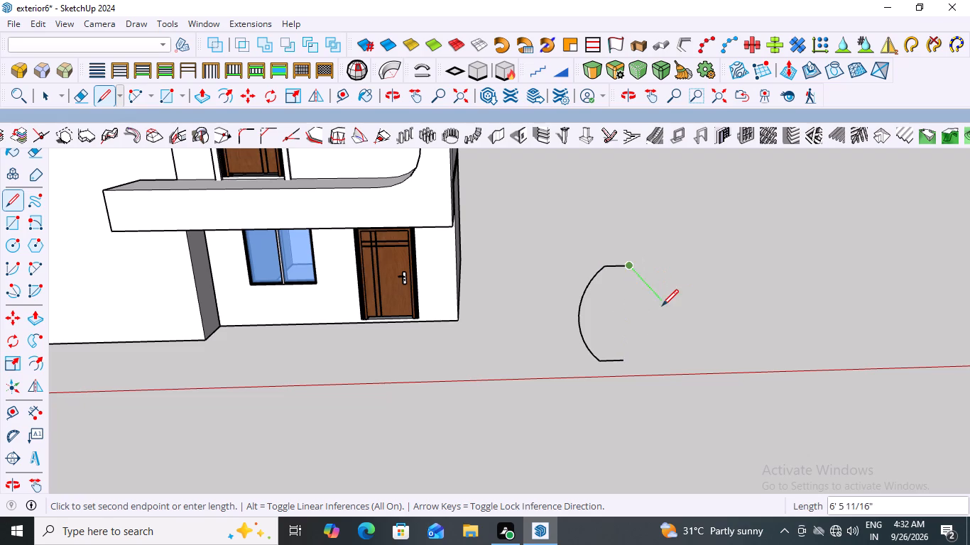
Close the strip profile with a two-point arc between the short lines' free ends, bulging about 2' 1" toward the first arc.
key(space)
key(a)
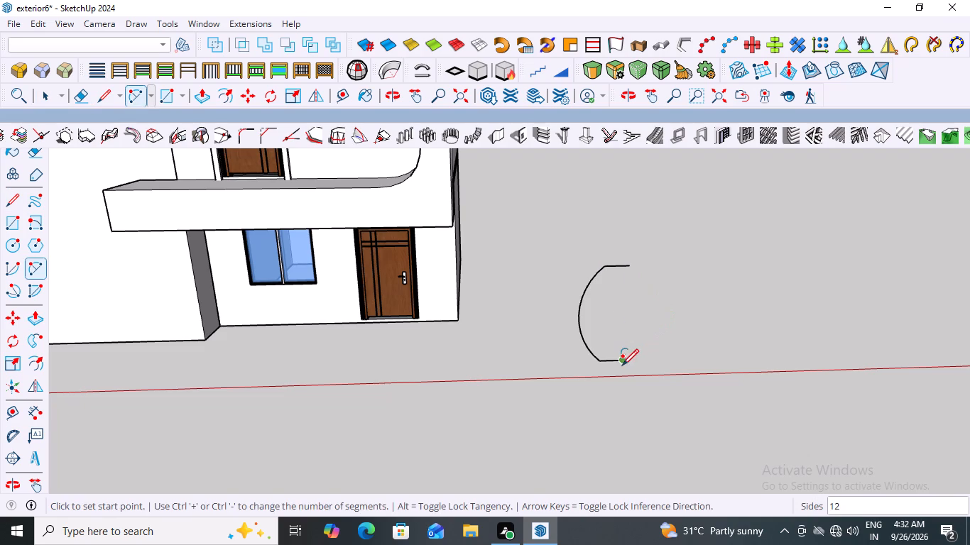
click(625, 360)
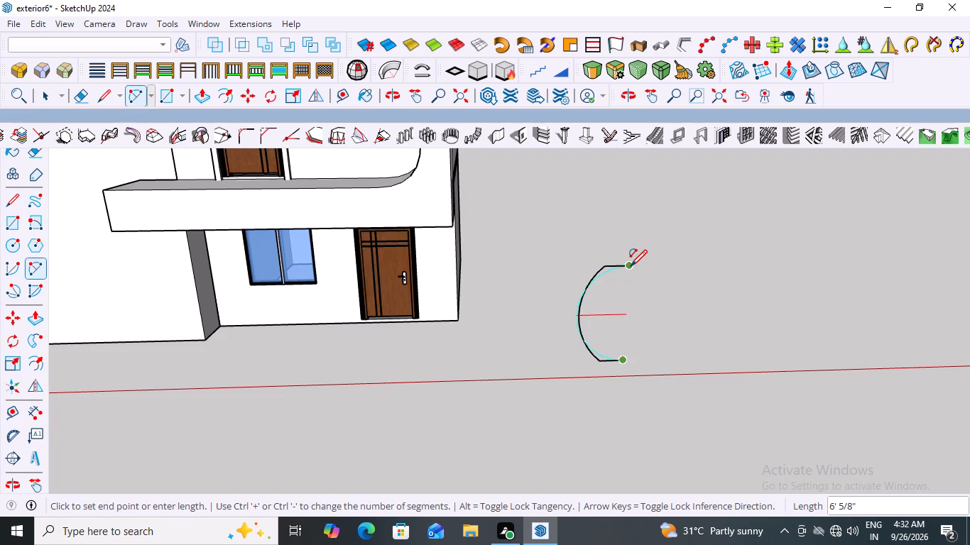
click(631, 266)
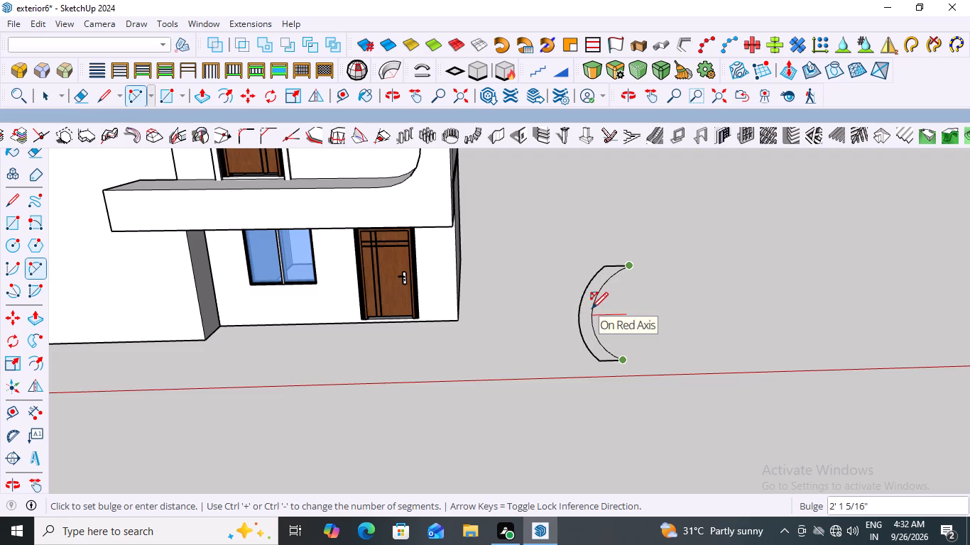
click(592, 309)
key(space)
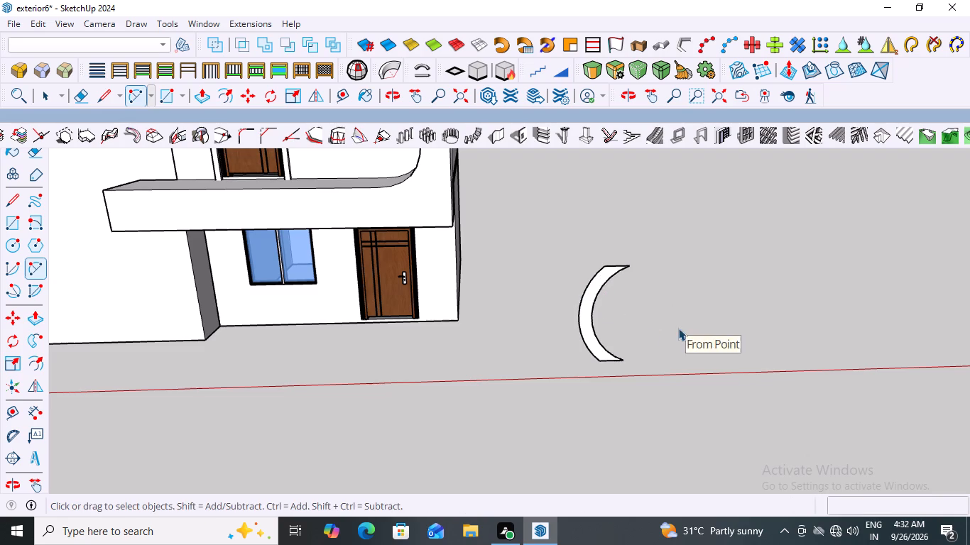
Push/pull the closed curved strip face about 7' toward the front to make a curved solid.
click(586, 320)
click(586, 320)
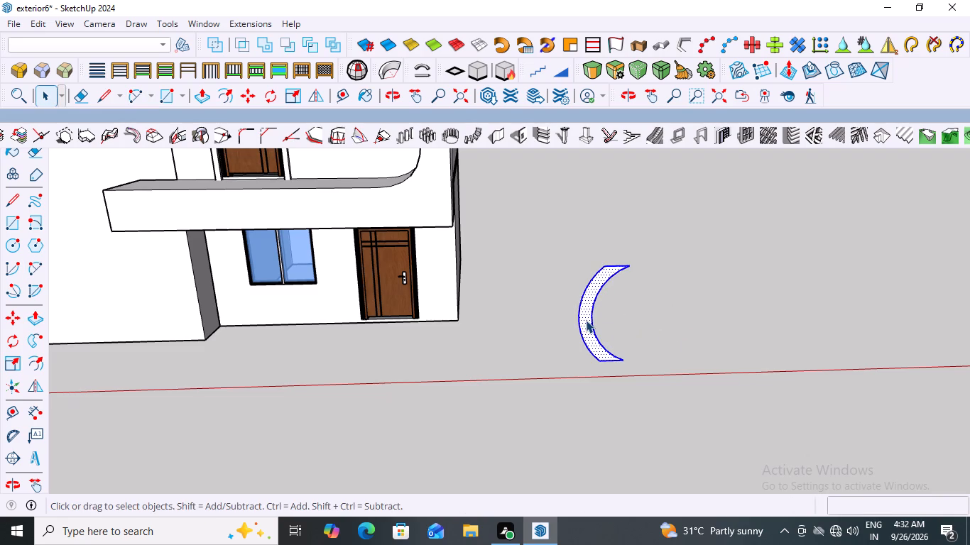
key(p)
click(586, 320)
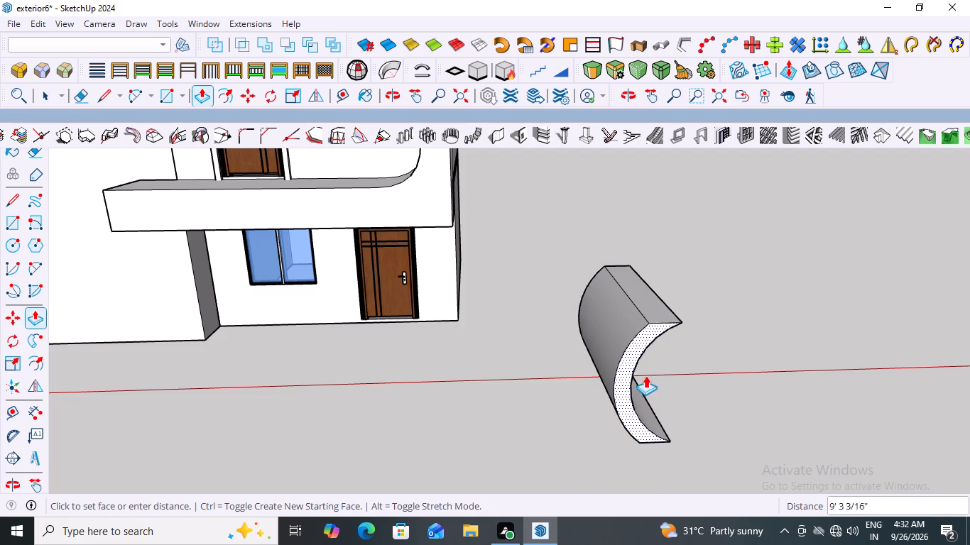
scroll(629, 370, down, 5)
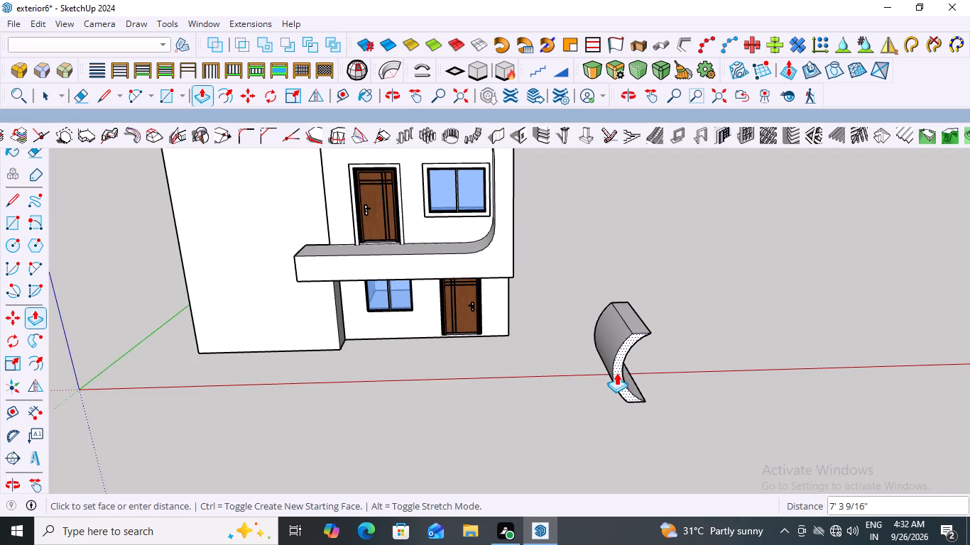
click(618, 370)
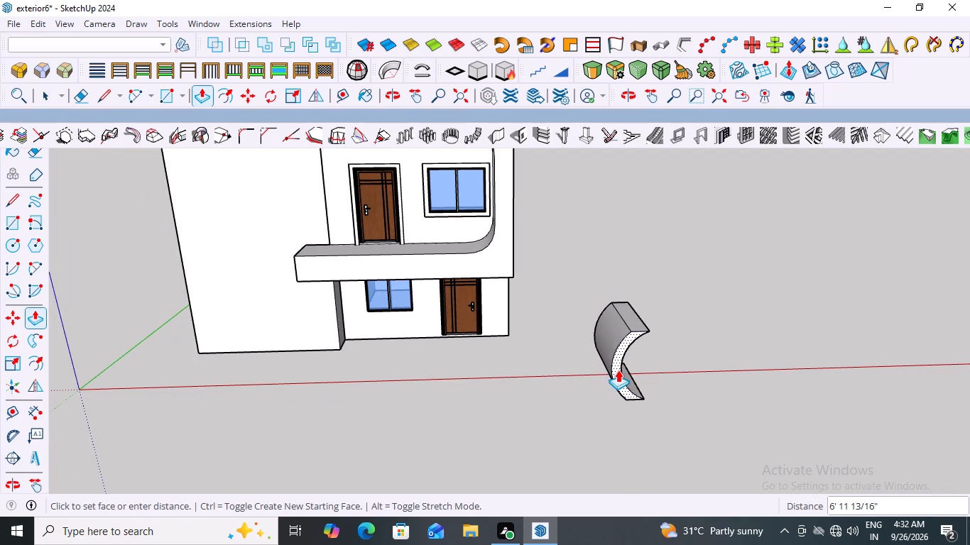
key(space)
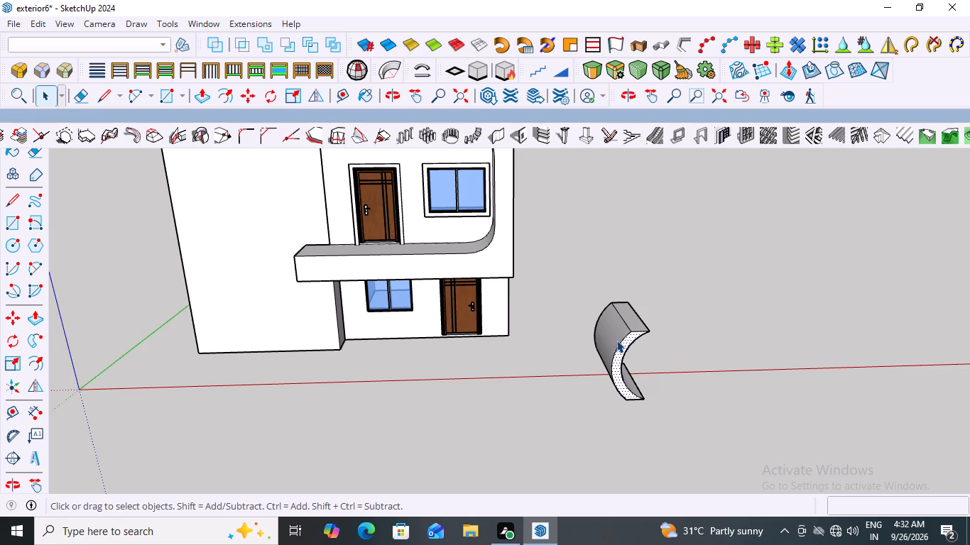
Select all the connected geometry of the extruded curved solid and make it a group.
double_click(615, 343)
click(616, 343)
triple_click(620, 345)
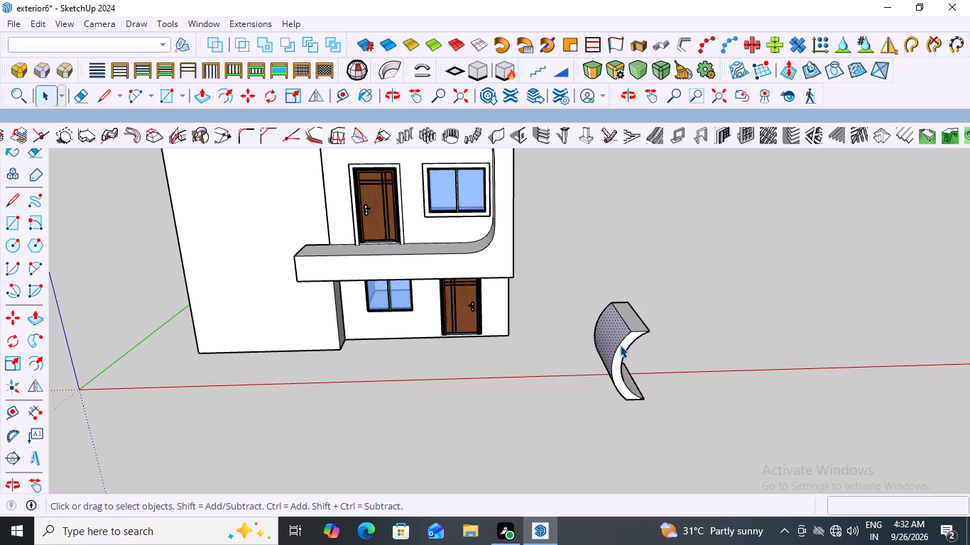
click(620, 345)
right_click(620, 345)
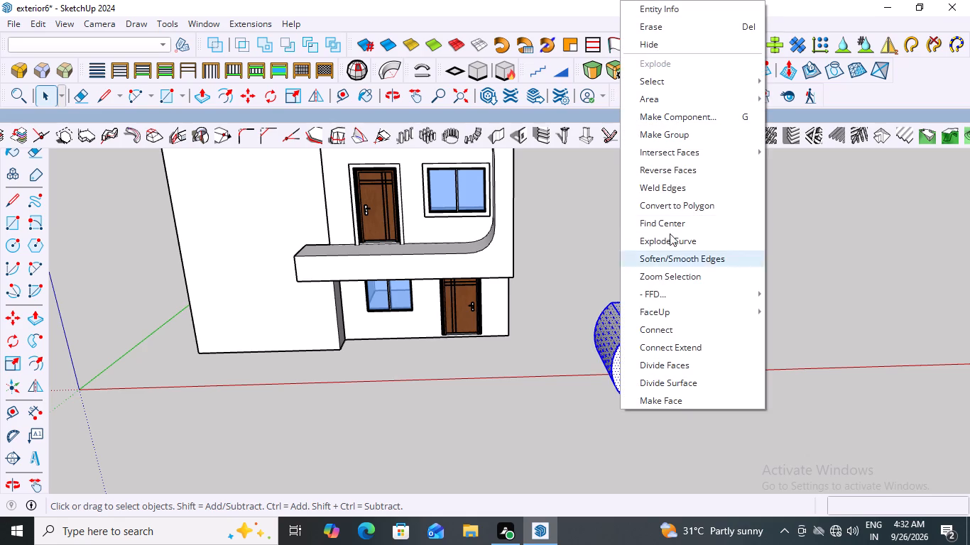
click(662, 136)
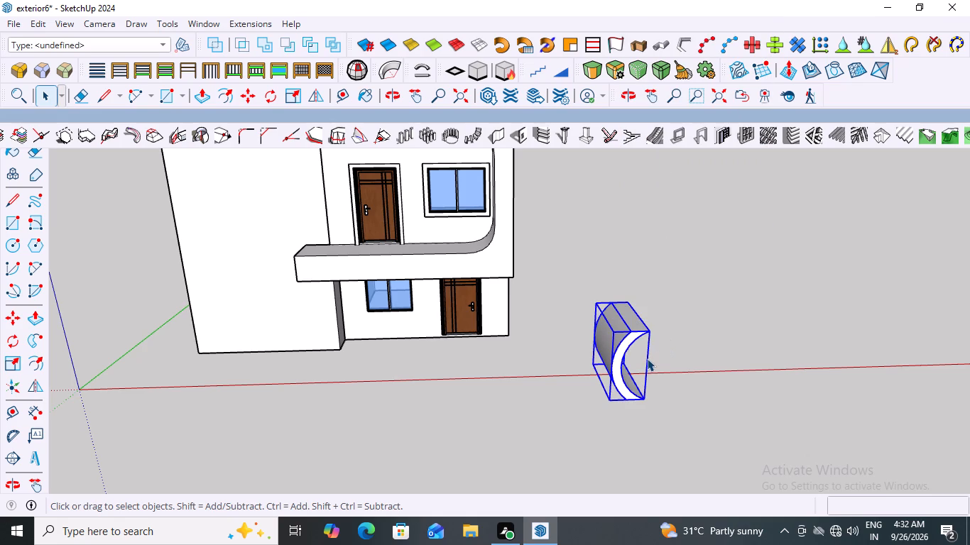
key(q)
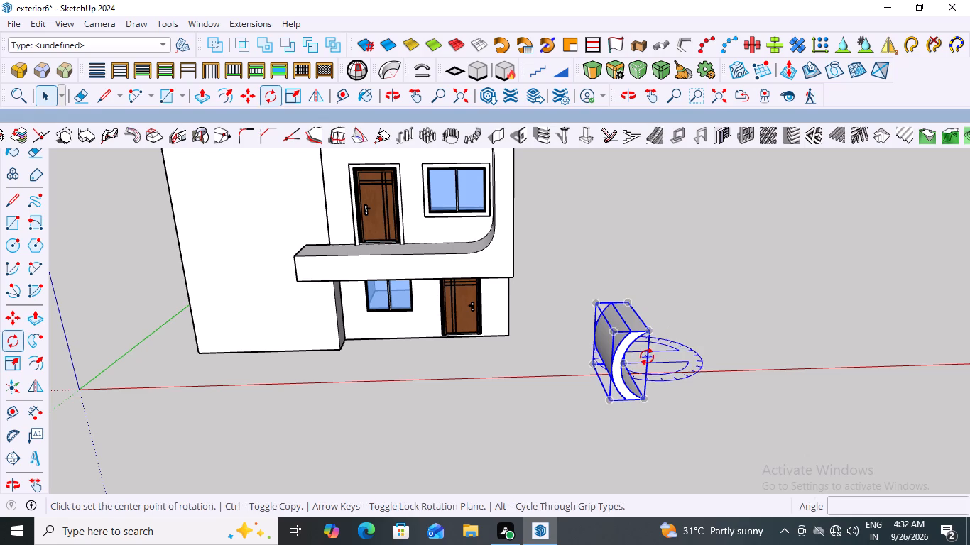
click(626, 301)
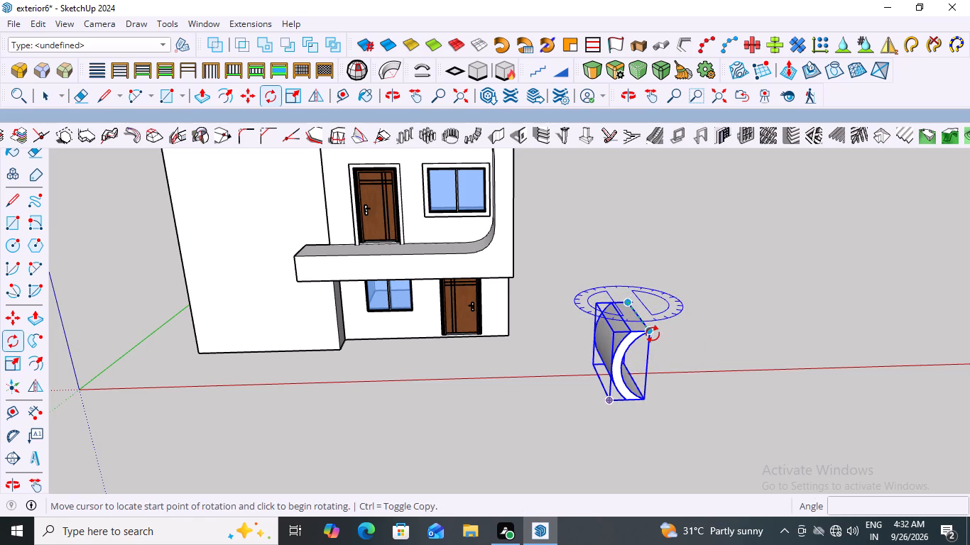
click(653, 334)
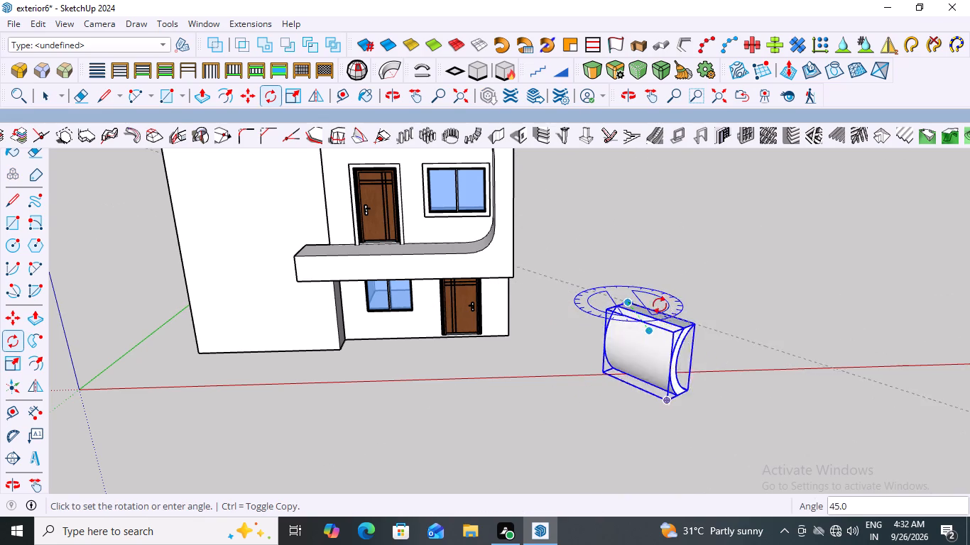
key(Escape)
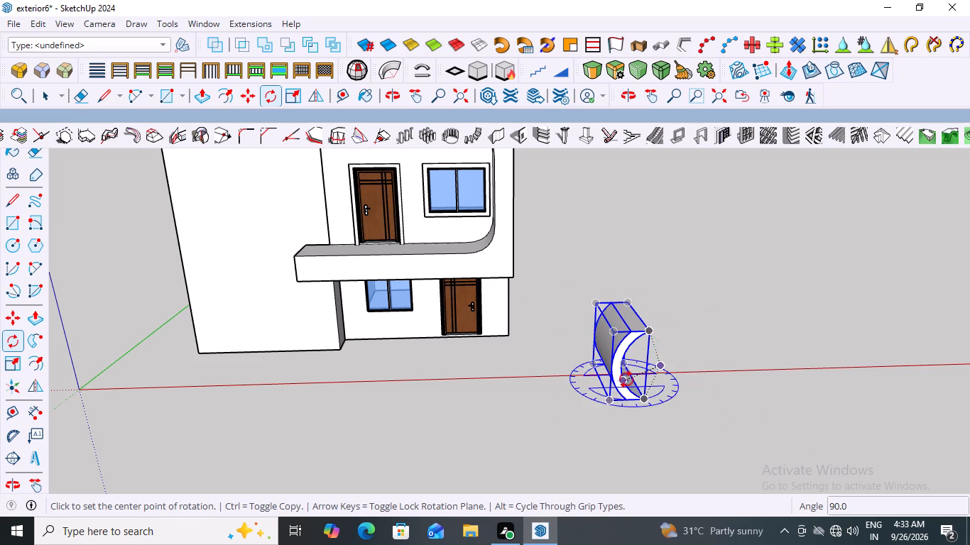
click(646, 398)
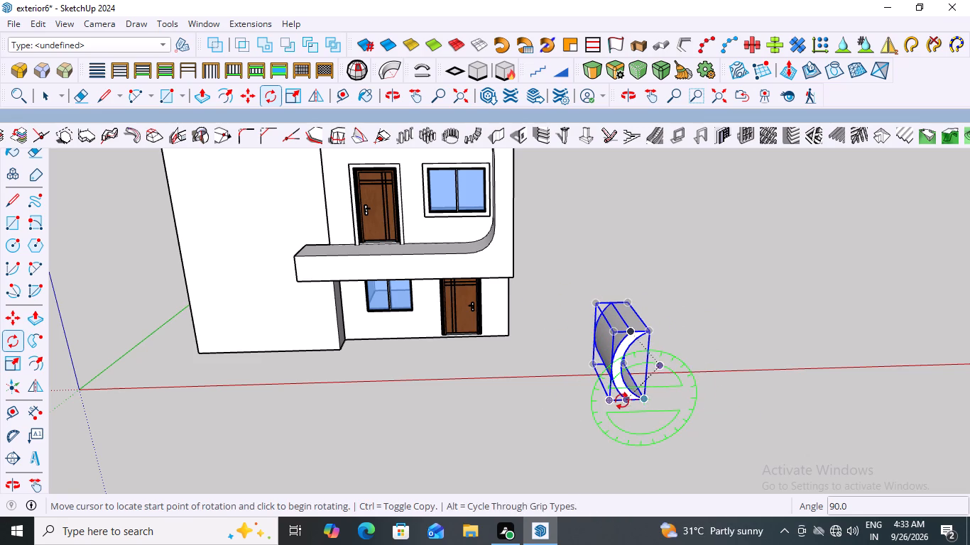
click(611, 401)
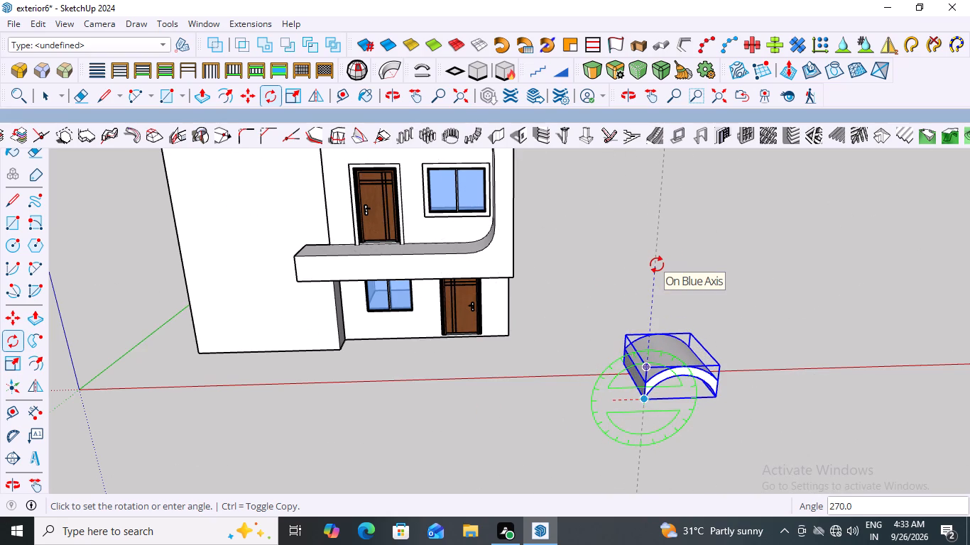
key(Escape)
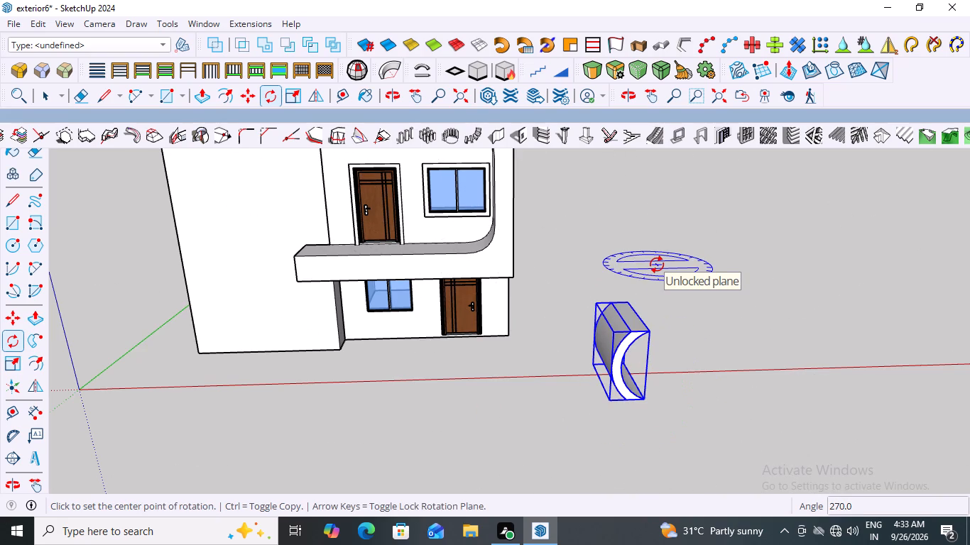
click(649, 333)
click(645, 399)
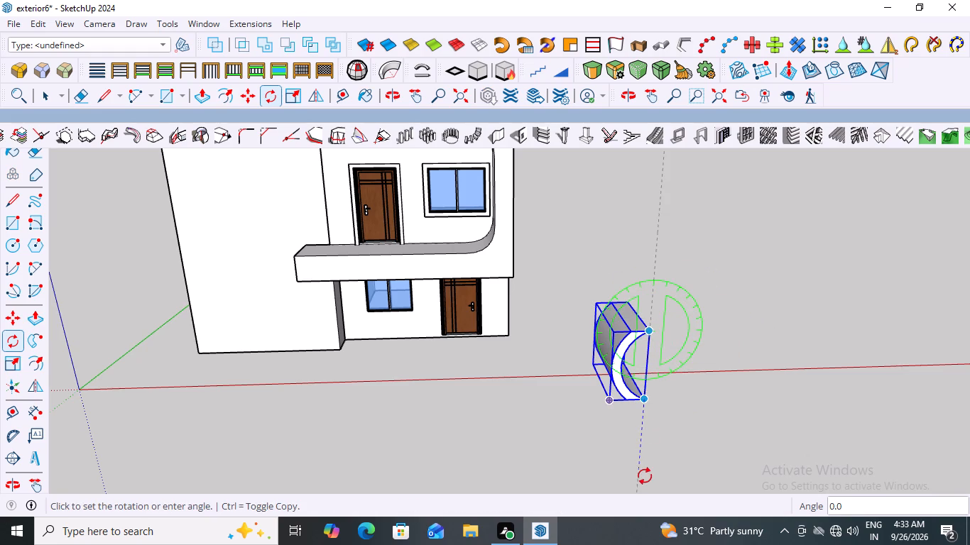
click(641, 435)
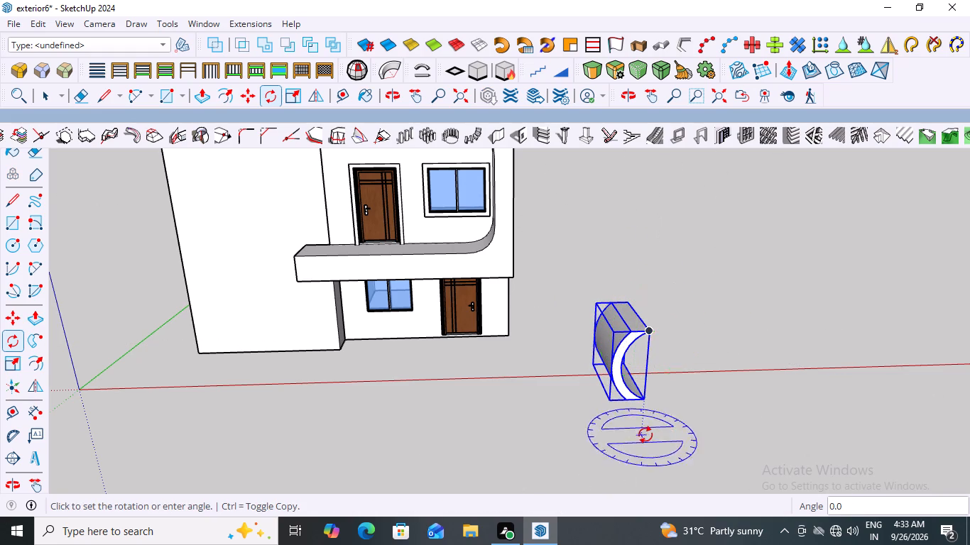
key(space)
Examine the curved group's shape and orientation beside the house from above, from the front and from the side.
scroll(707, 387, down, 3)
click(696, 310)
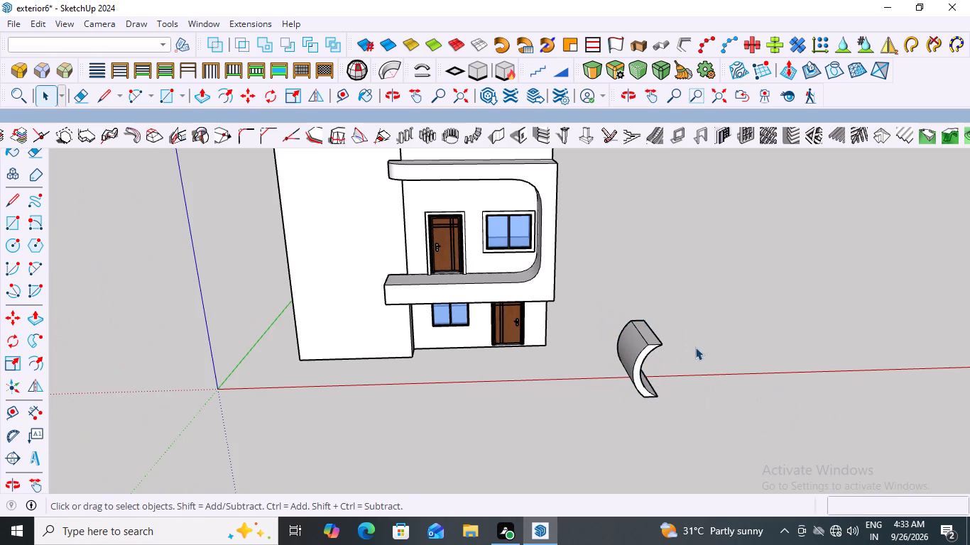
scroll(673, 351, down, 3)
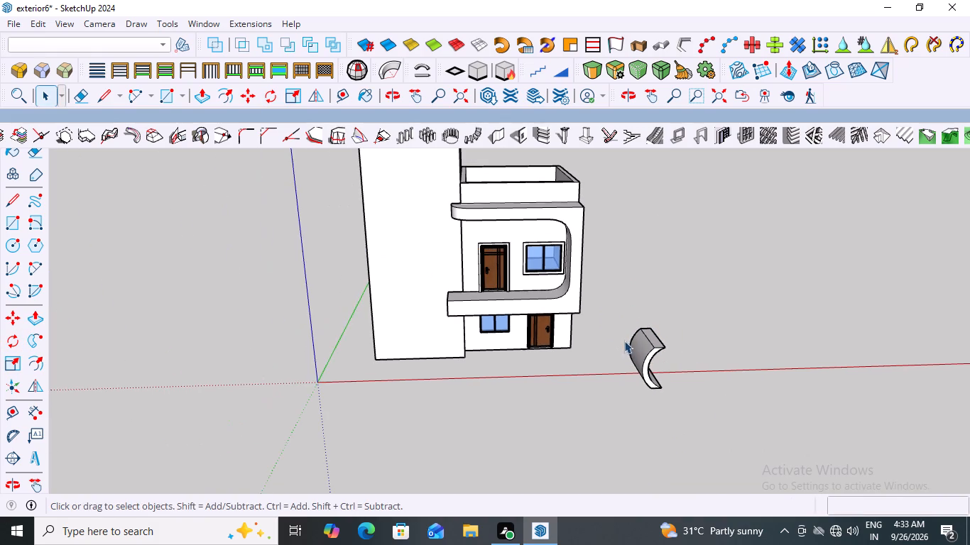
scroll(712, 321, down, 1)
middle_drag(666, 355, 687, 113)
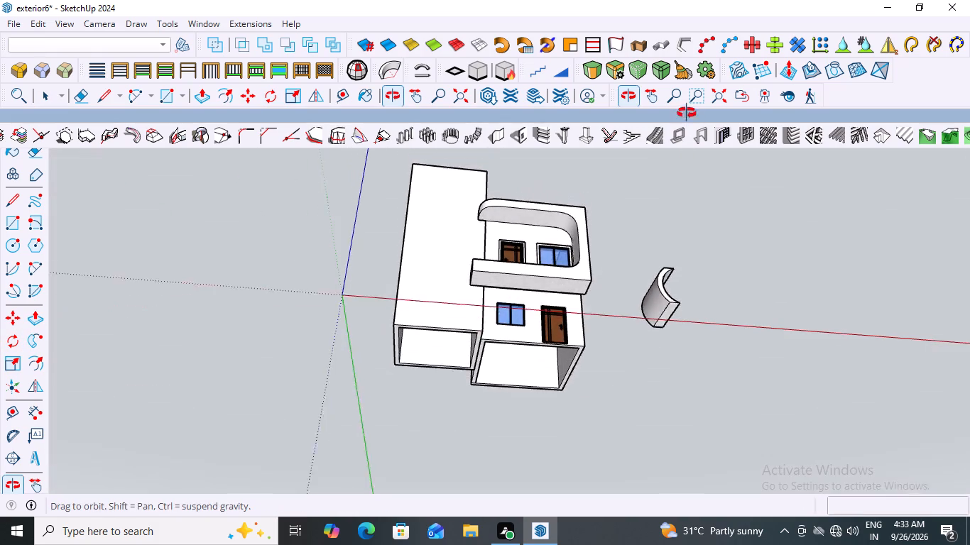
middle_drag(687, 113, 649, 317)
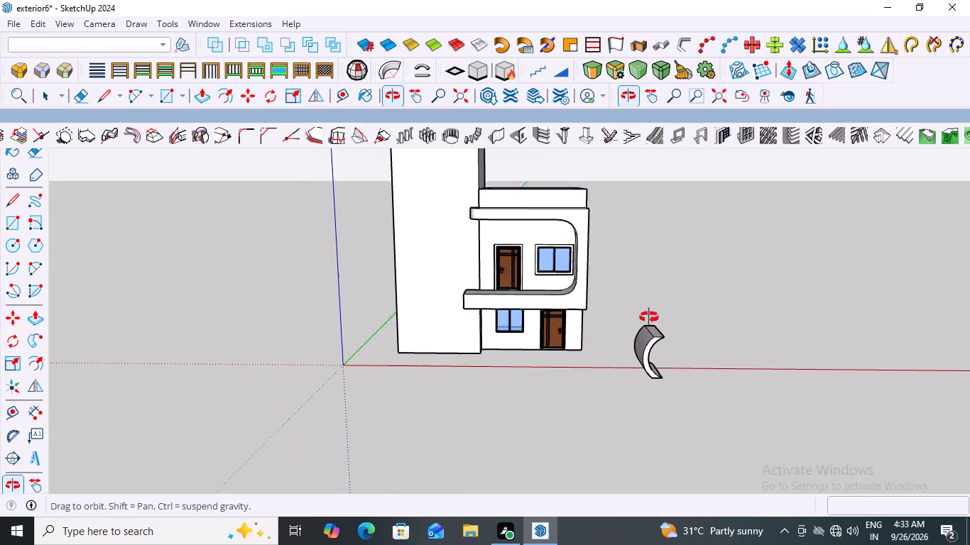
middle_drag(649, 317, 614, 292)
scroll(646, 348, up, 5)
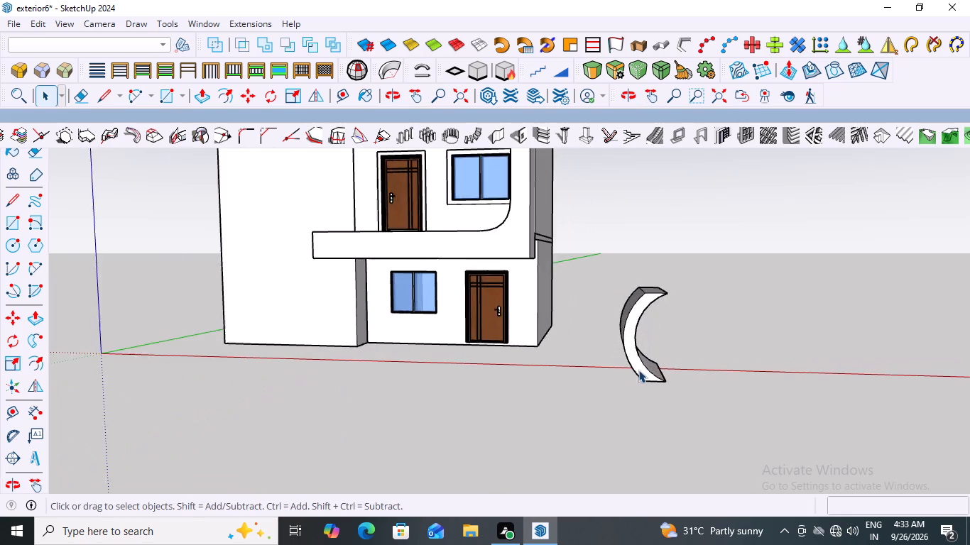
scroll(638, 370, up, 7)
scroll(692, 343, down, 6)
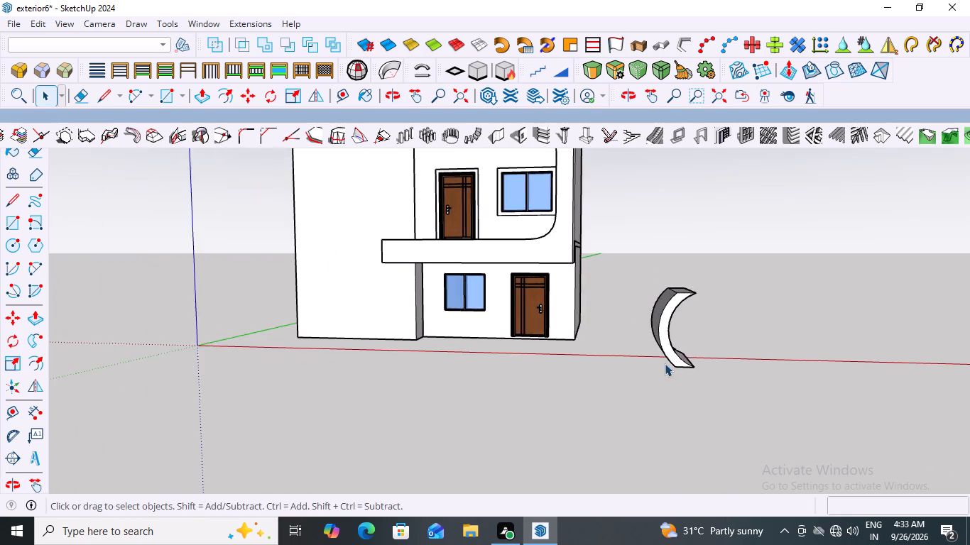
middle_drag(657, 357, 748, 350)
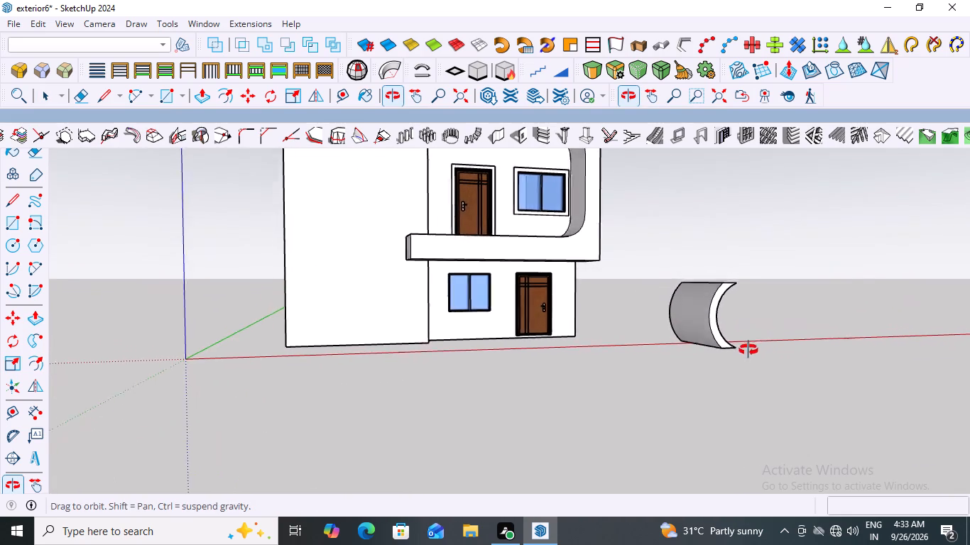
middle_drag(748, 350, 746, 351)
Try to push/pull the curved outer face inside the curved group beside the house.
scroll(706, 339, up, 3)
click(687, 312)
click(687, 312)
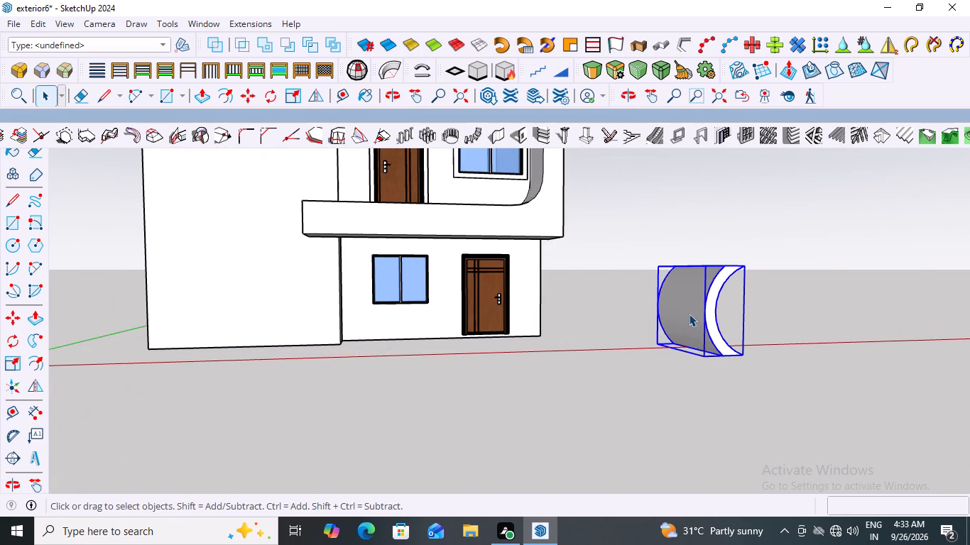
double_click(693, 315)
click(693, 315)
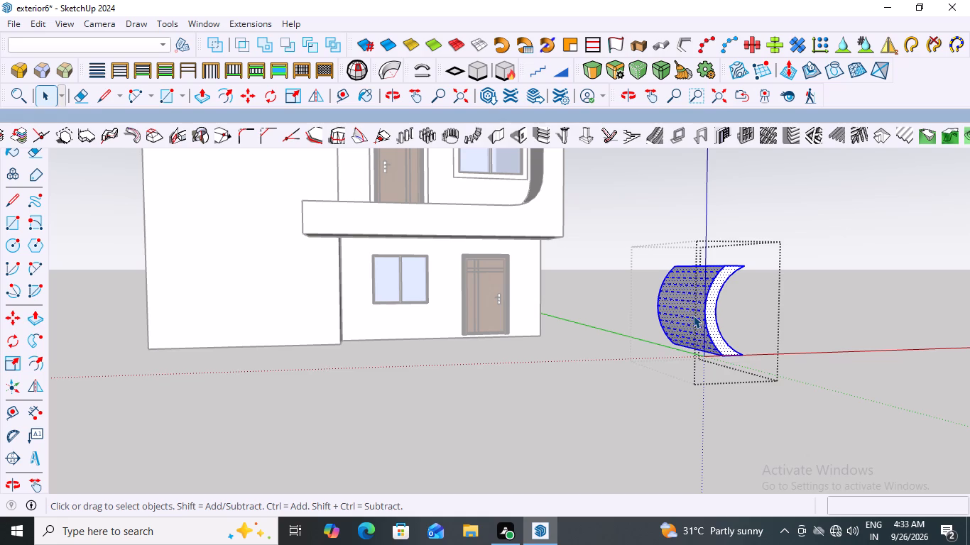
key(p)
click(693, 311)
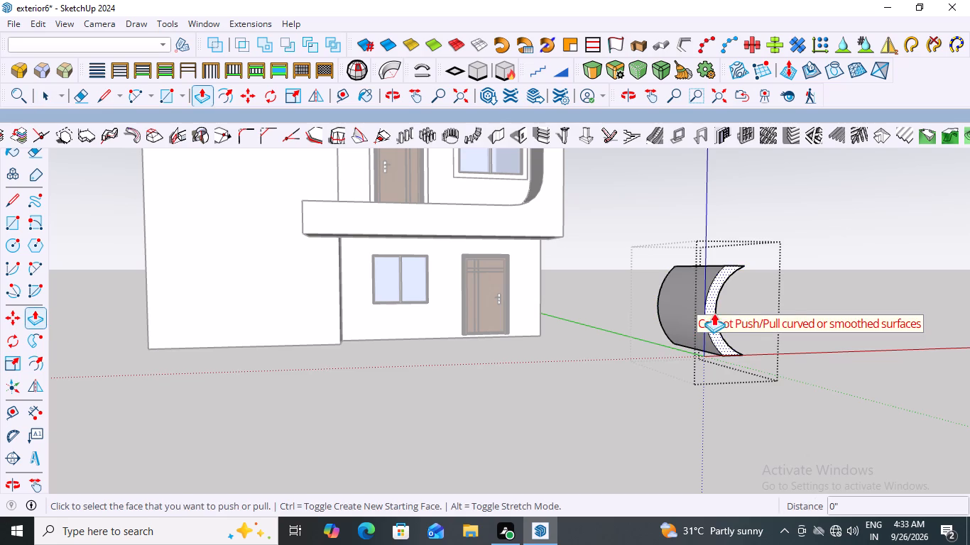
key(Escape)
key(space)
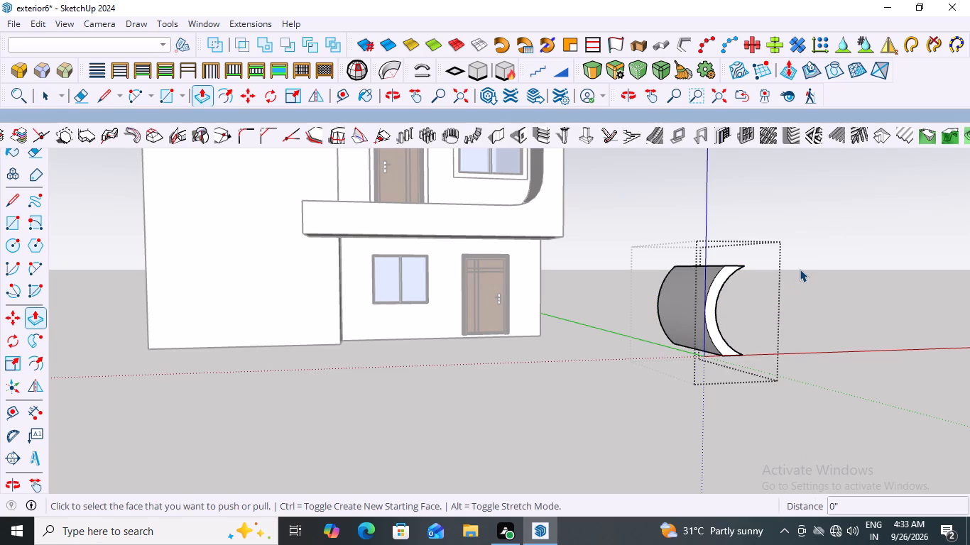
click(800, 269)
Move the curved group about 29' 3" from its front face's lower outer endpoint to the balcony slab's top front corner beside the tall block.
scroll(712, 294, down, 2)
middle_drag(724, 299, 622, 313)
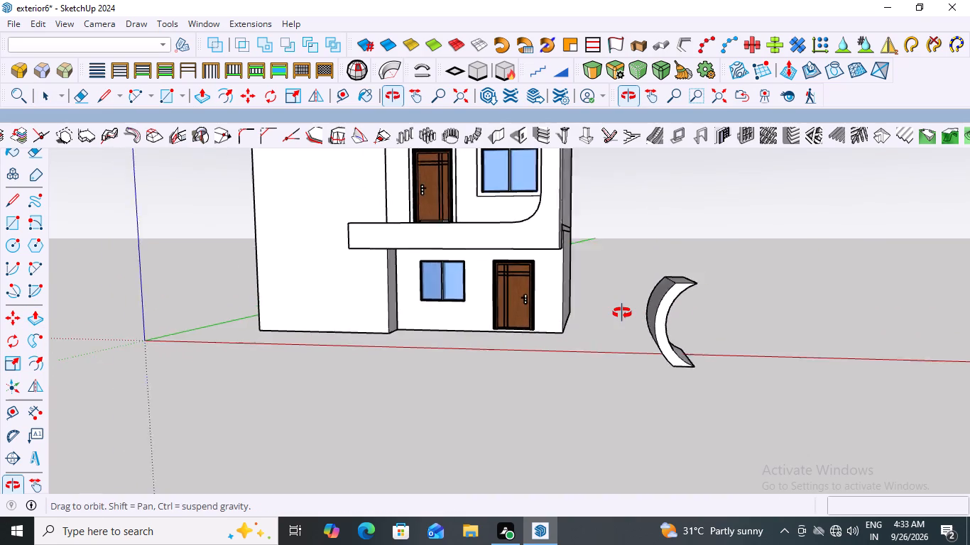
middle_drag(622, 313, 629, 313)
scroll(627, 313, up, 2)
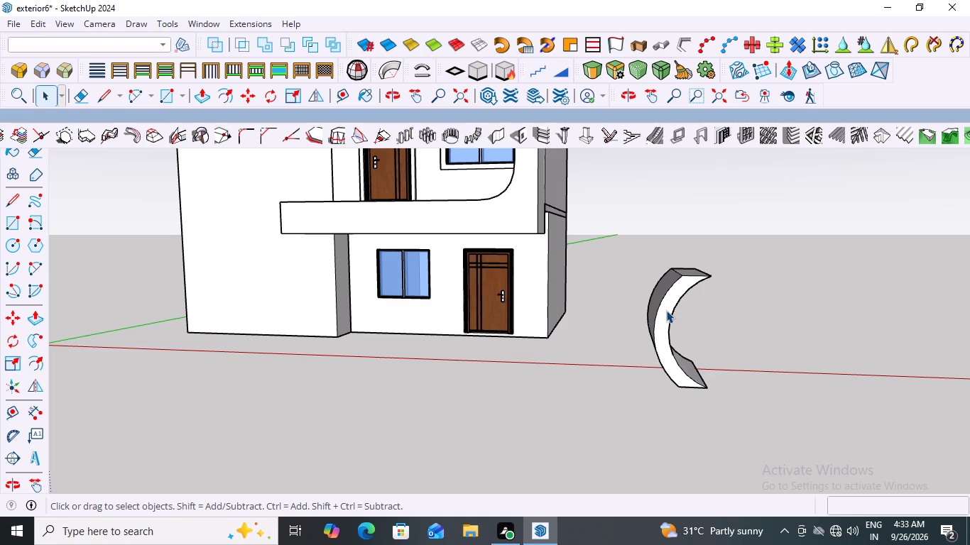
click(663, 304)
key(m)
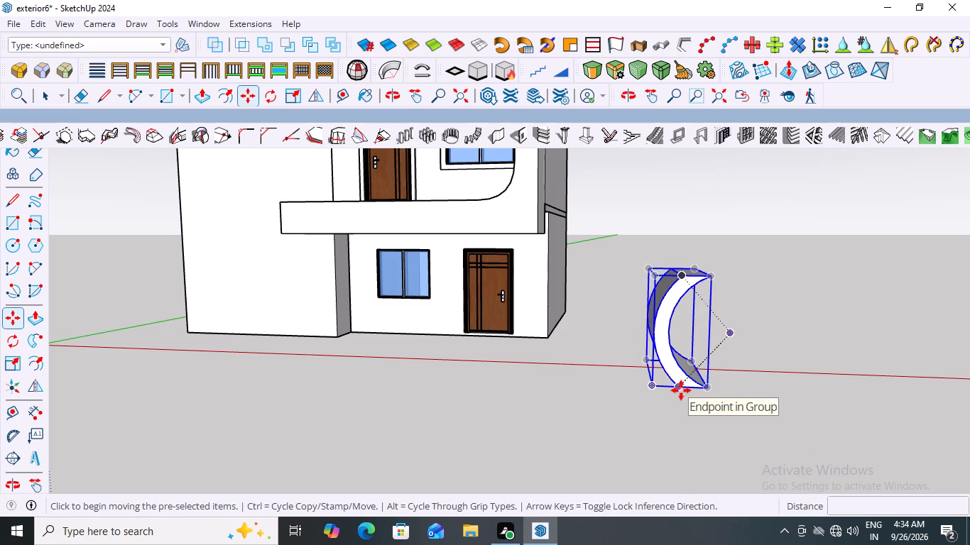
click(681, 390)
scroll(689, 359, down, 6)
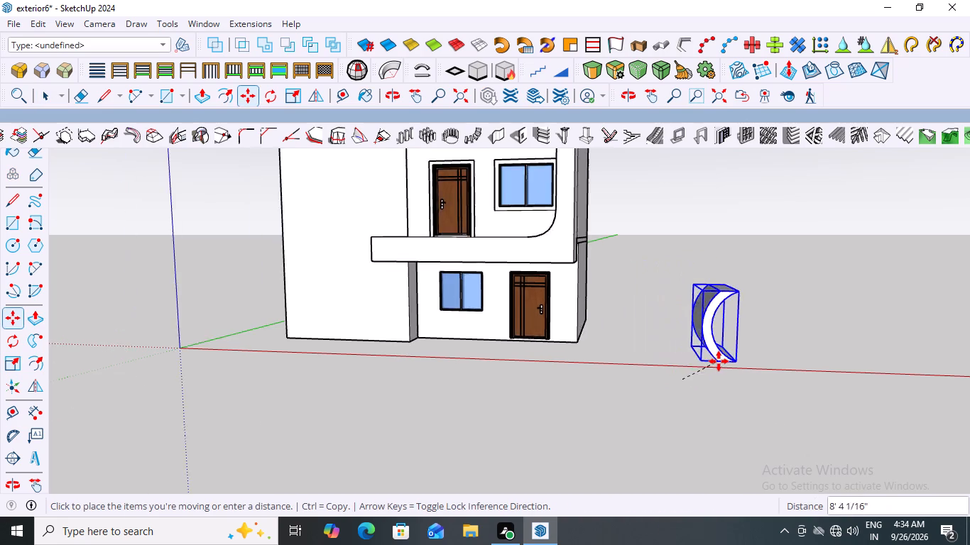
scroll(719, 361, down, 1)
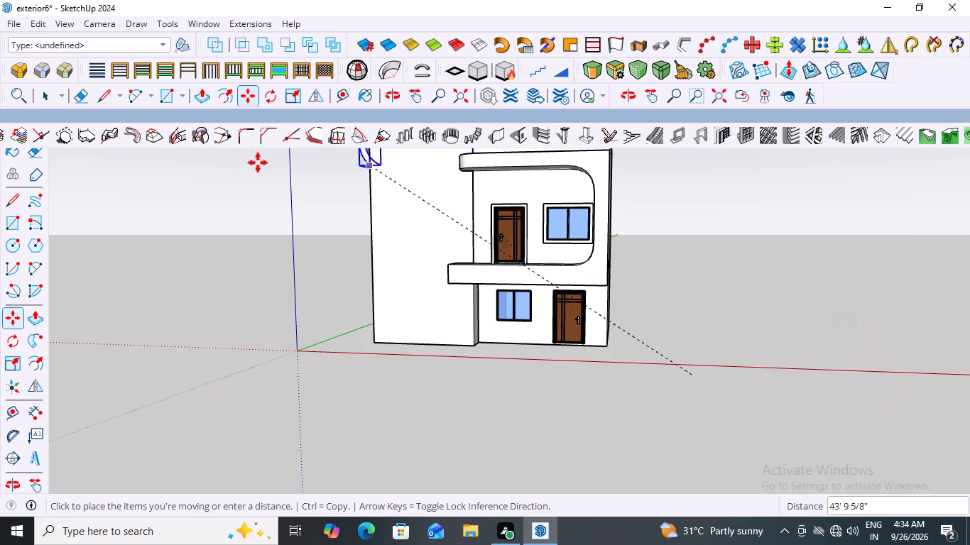
scroll(457, 268, up, 11)
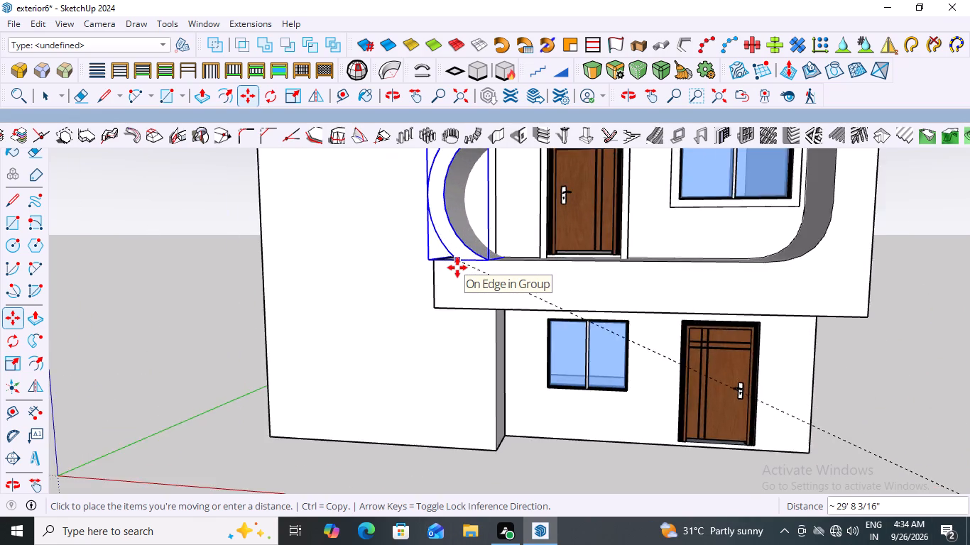
scroll(457, 268, up, 5)
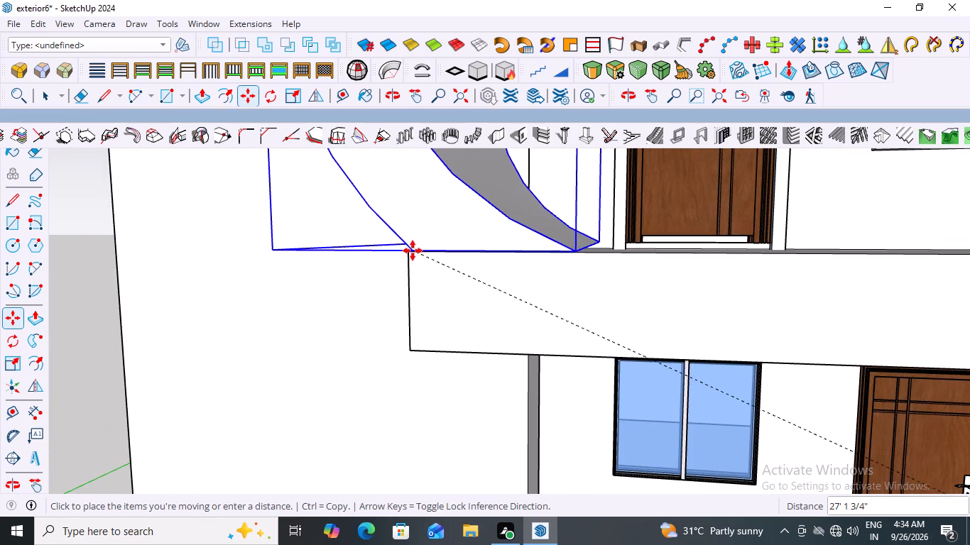
scroll(401, 249, up, 12)
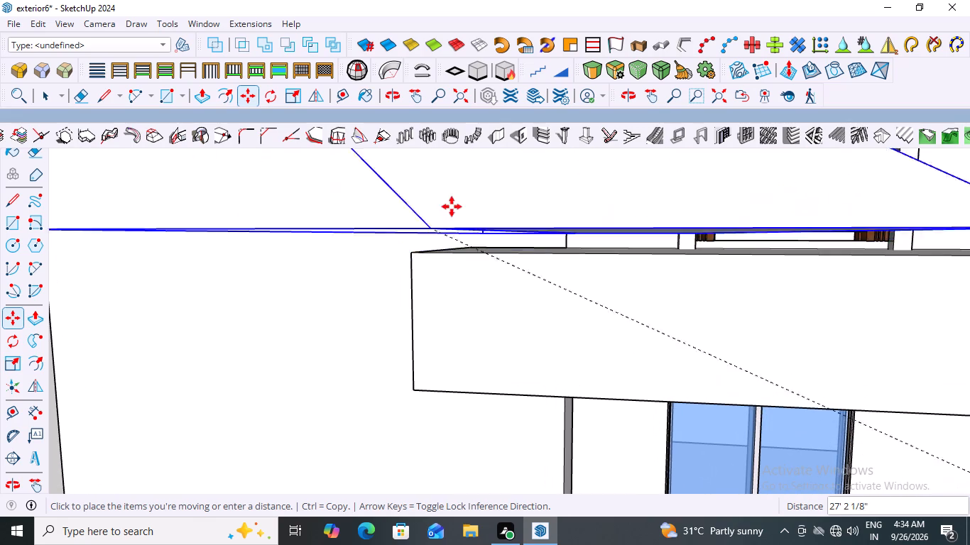
scroll(663, 268, down, 3)
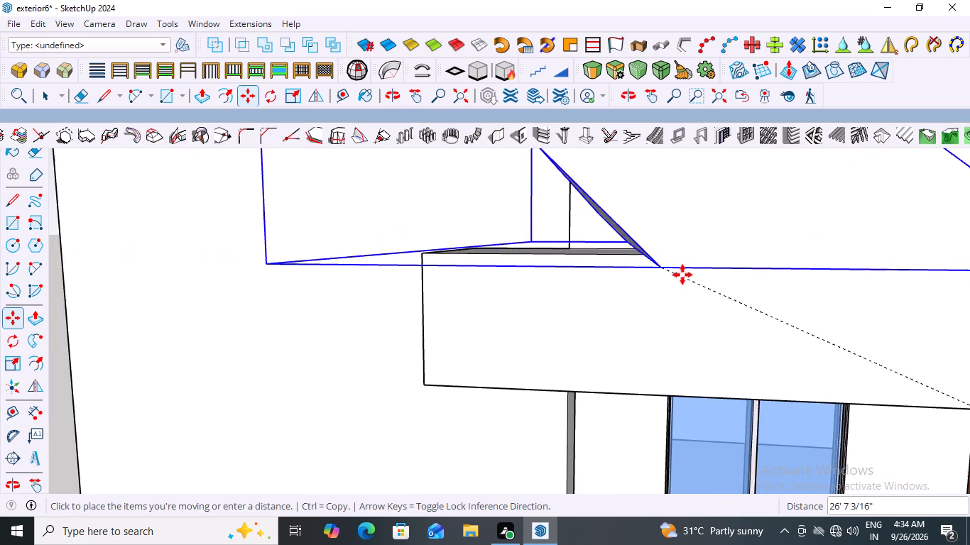
scroll(682, 275, down, 11)
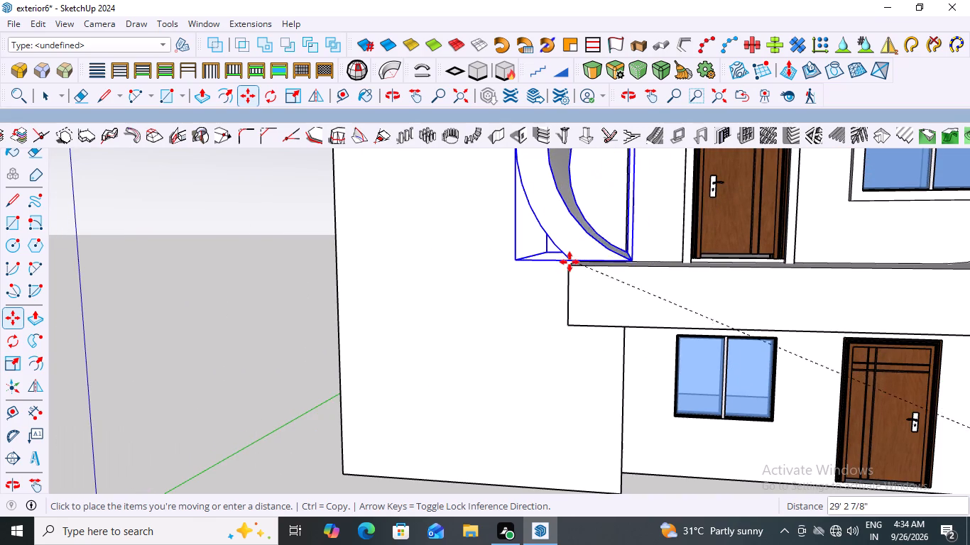
click(570, 265)
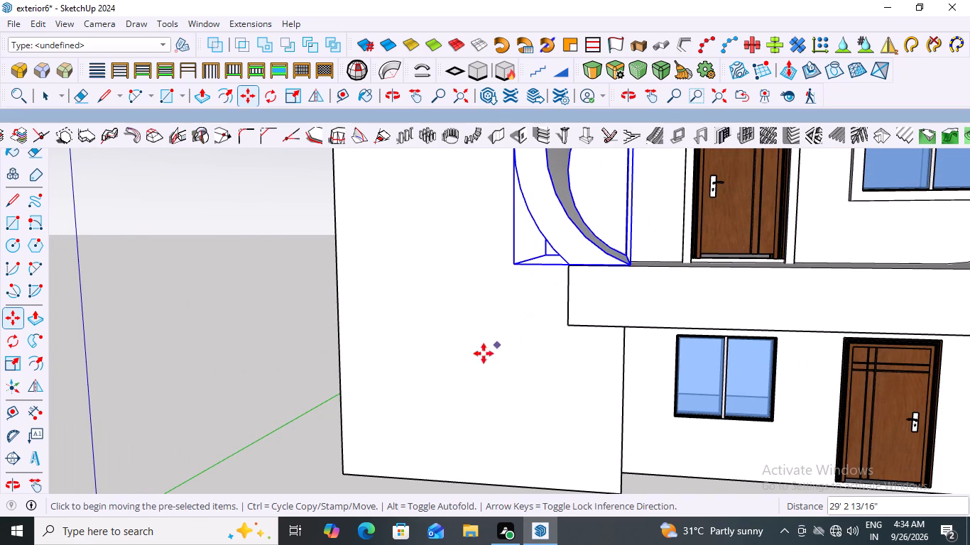
scroll(529, 329, down, 17)
key(Escape)
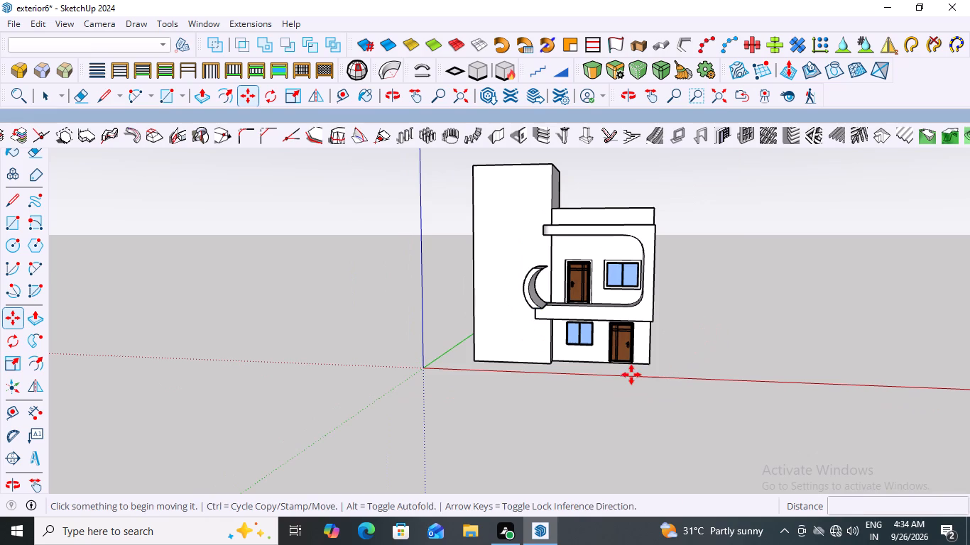
Examine from the side how the moved curved group sits against the balcony slab.
middle_drag(568, 346, 842, 402)
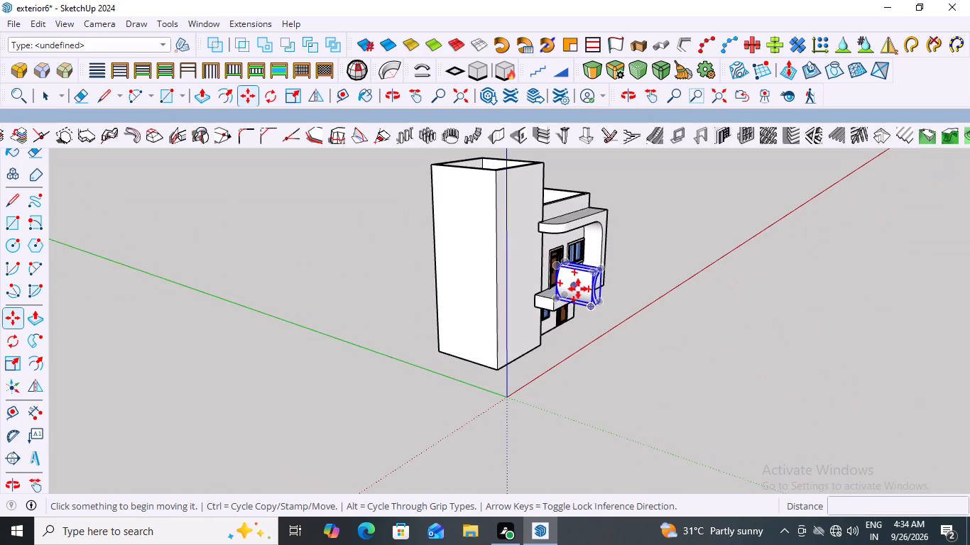
scroll(578, 289, up, 10)
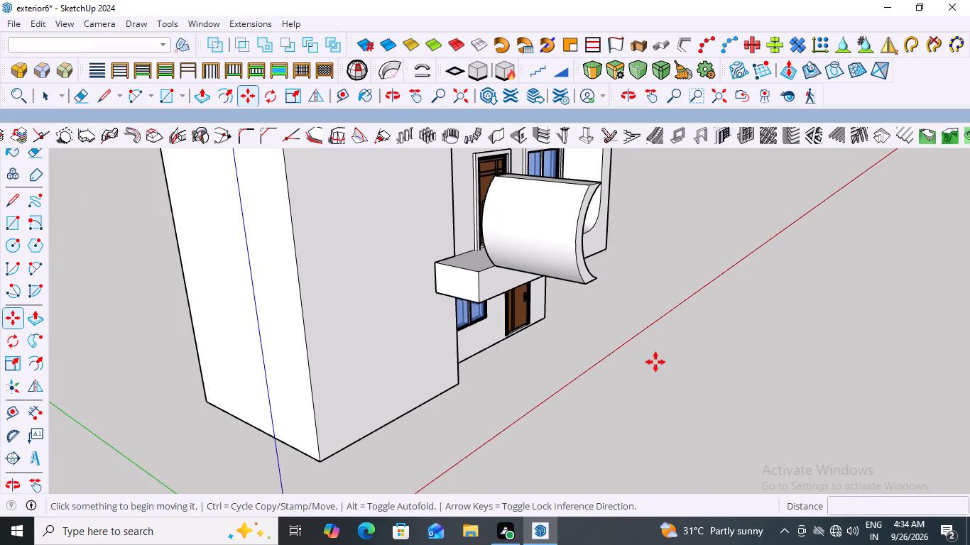
scroll(626, 360, down, 7)
key(Escape)
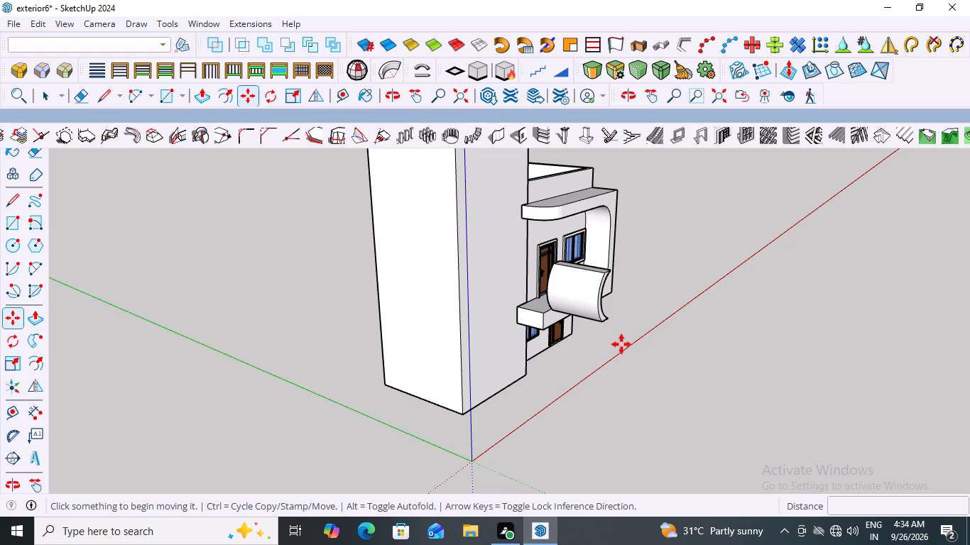
scroll(621, 344, up, 5)
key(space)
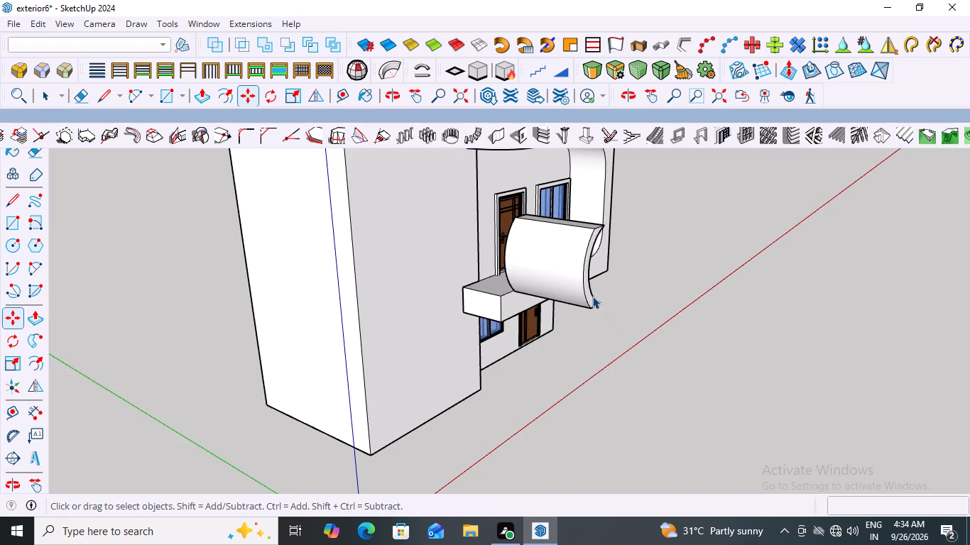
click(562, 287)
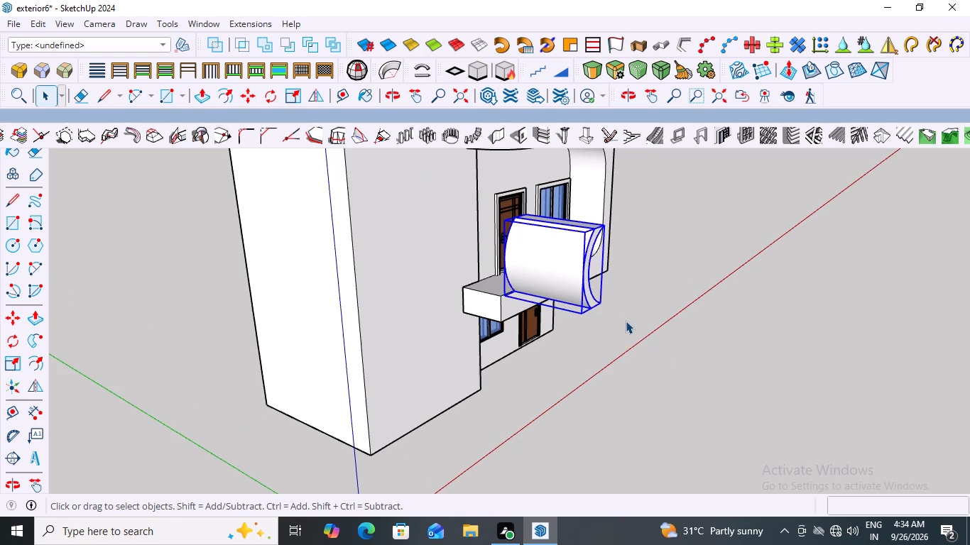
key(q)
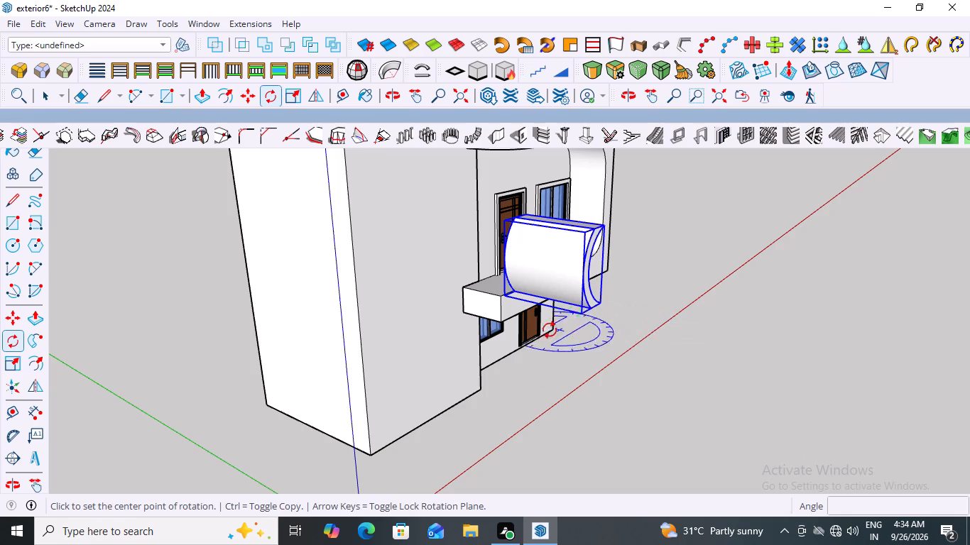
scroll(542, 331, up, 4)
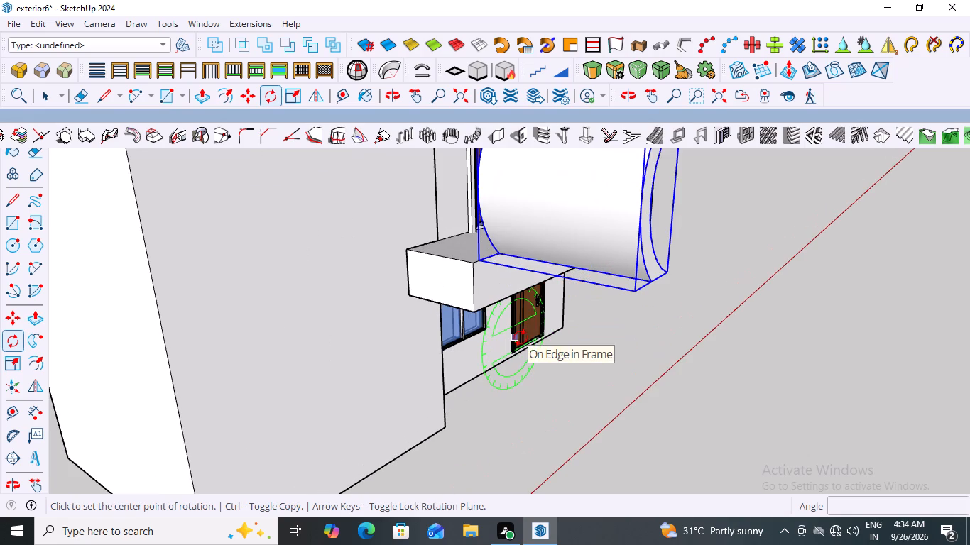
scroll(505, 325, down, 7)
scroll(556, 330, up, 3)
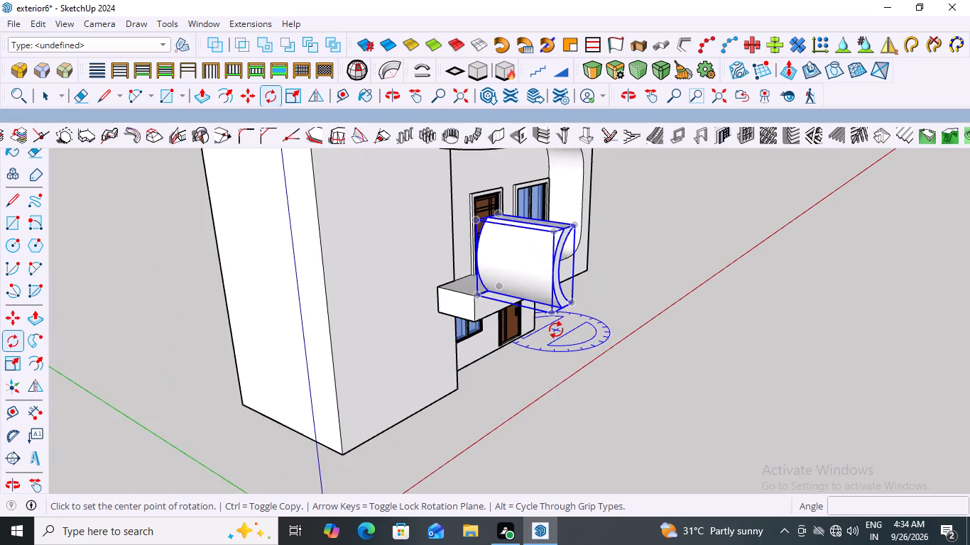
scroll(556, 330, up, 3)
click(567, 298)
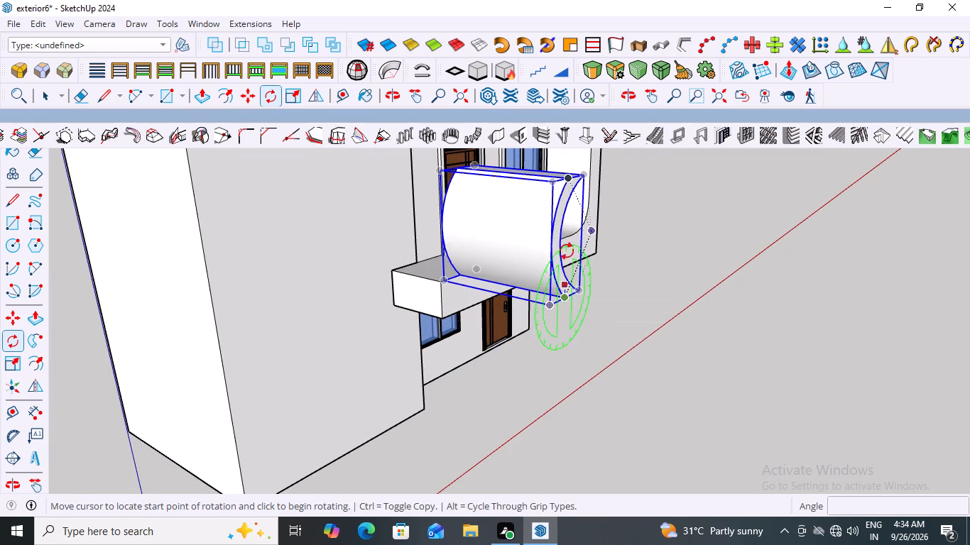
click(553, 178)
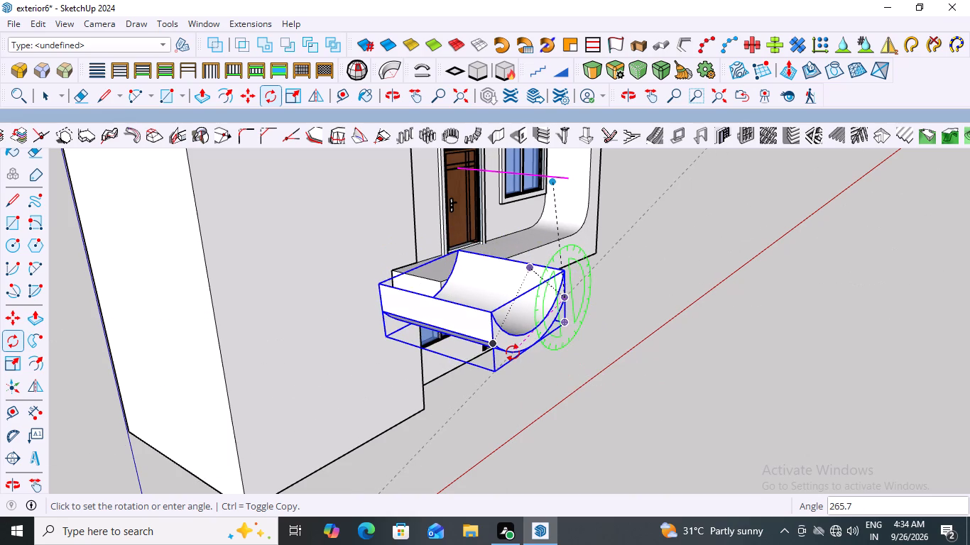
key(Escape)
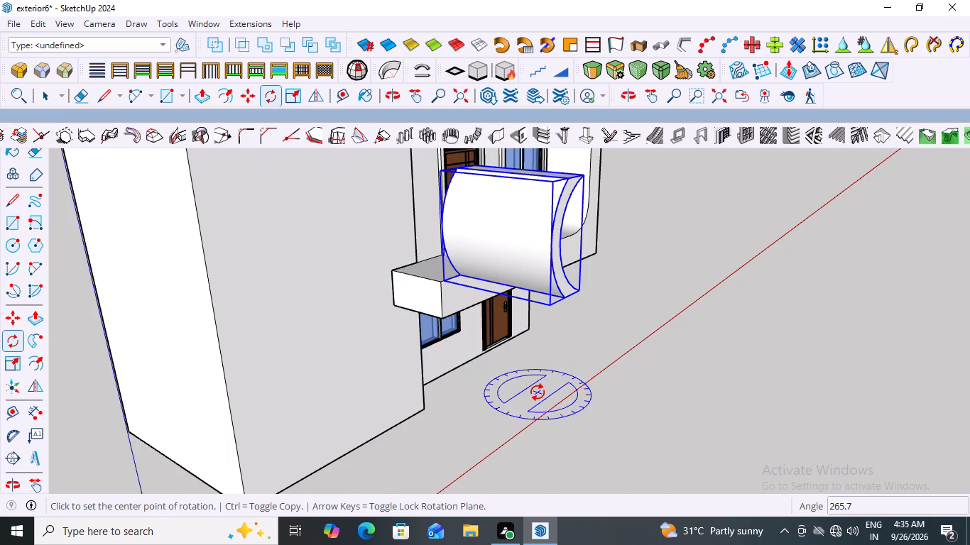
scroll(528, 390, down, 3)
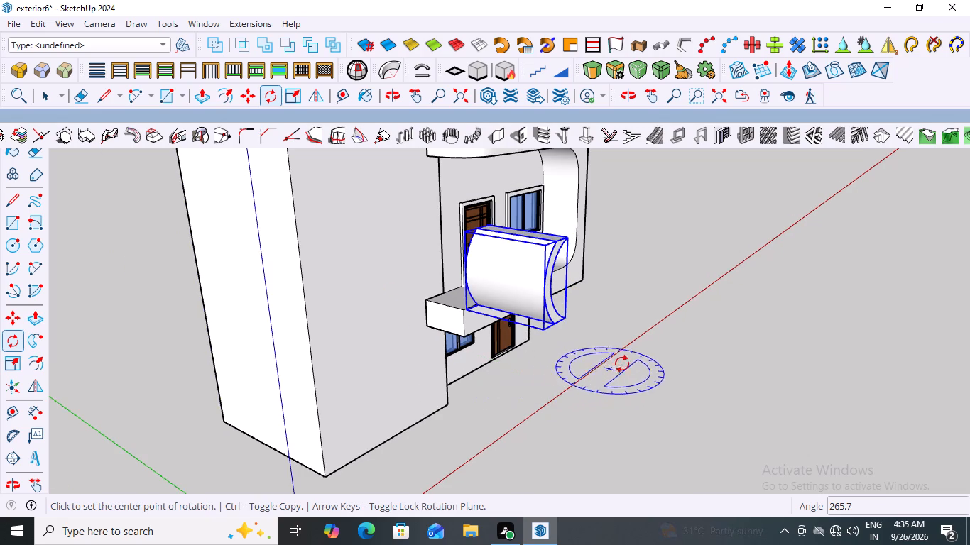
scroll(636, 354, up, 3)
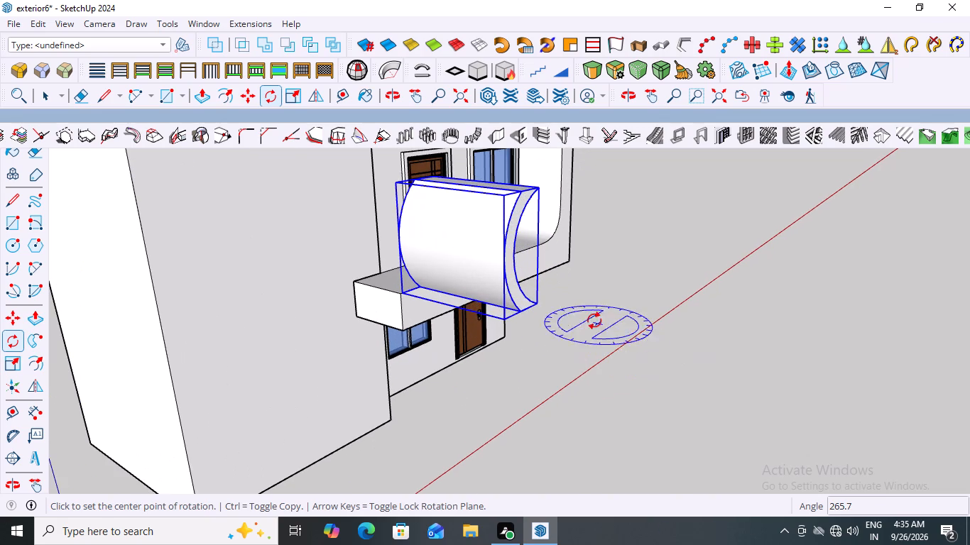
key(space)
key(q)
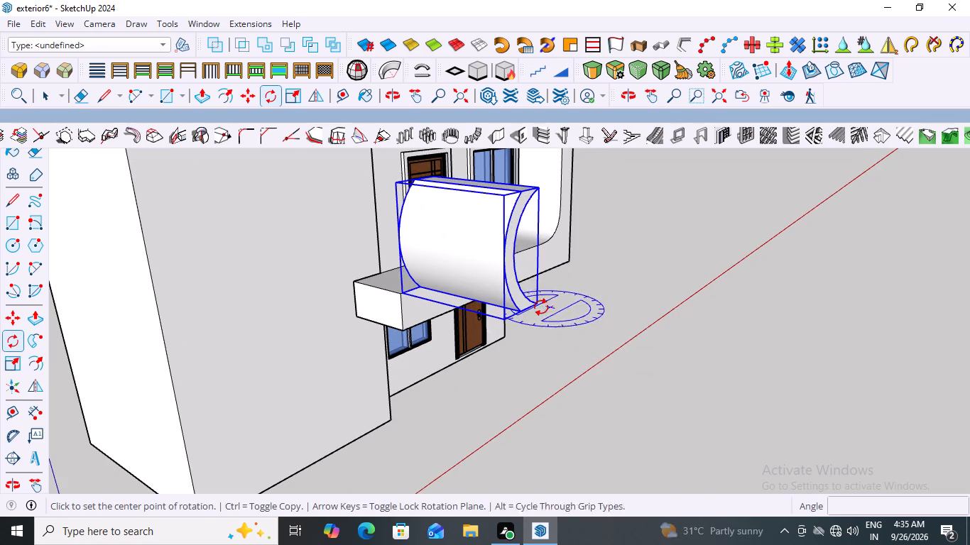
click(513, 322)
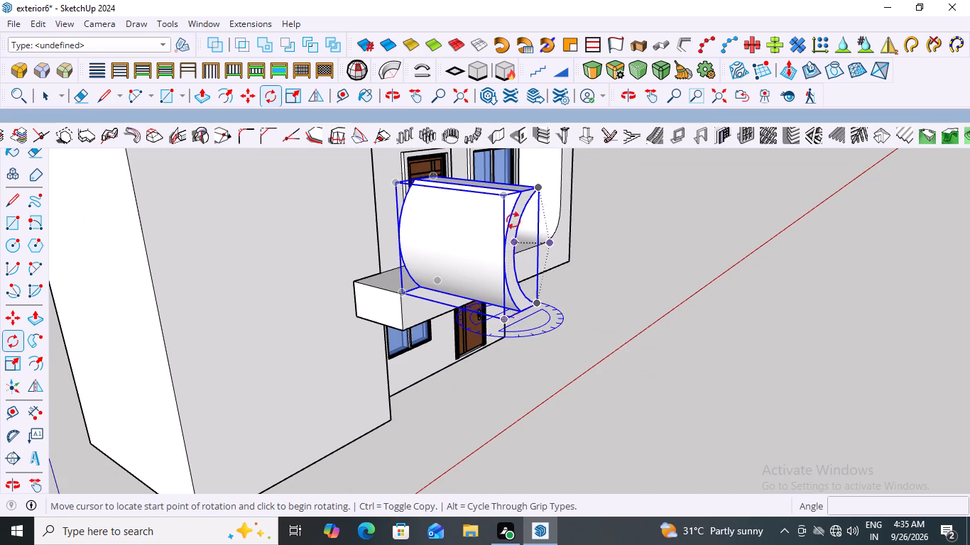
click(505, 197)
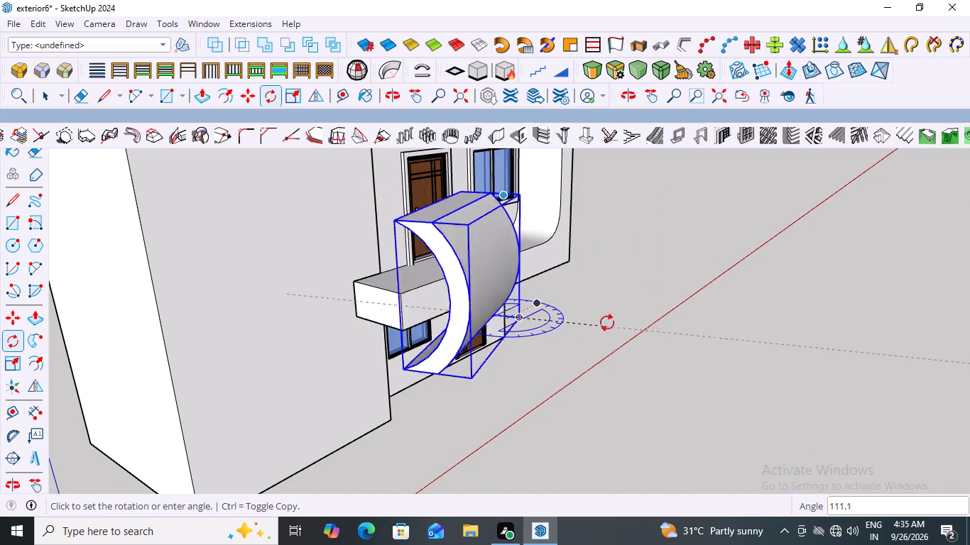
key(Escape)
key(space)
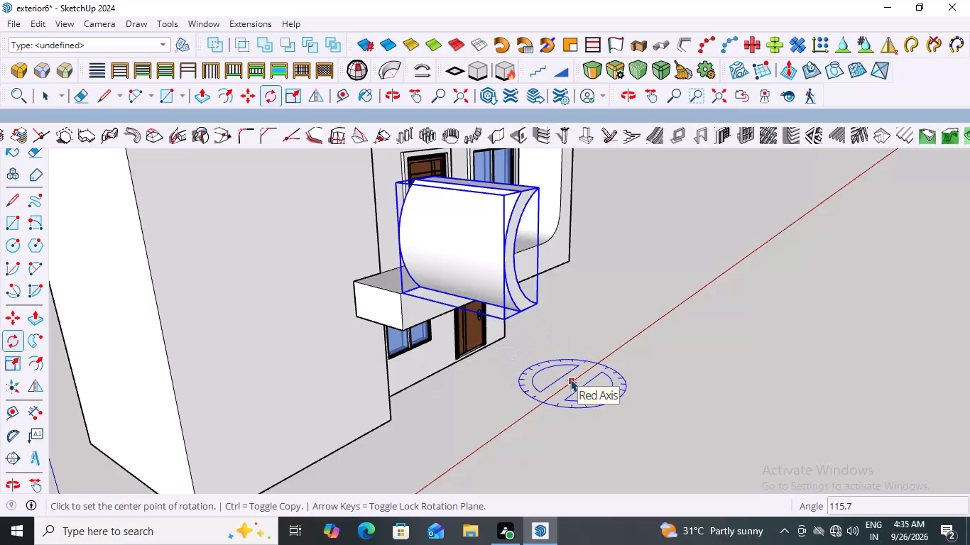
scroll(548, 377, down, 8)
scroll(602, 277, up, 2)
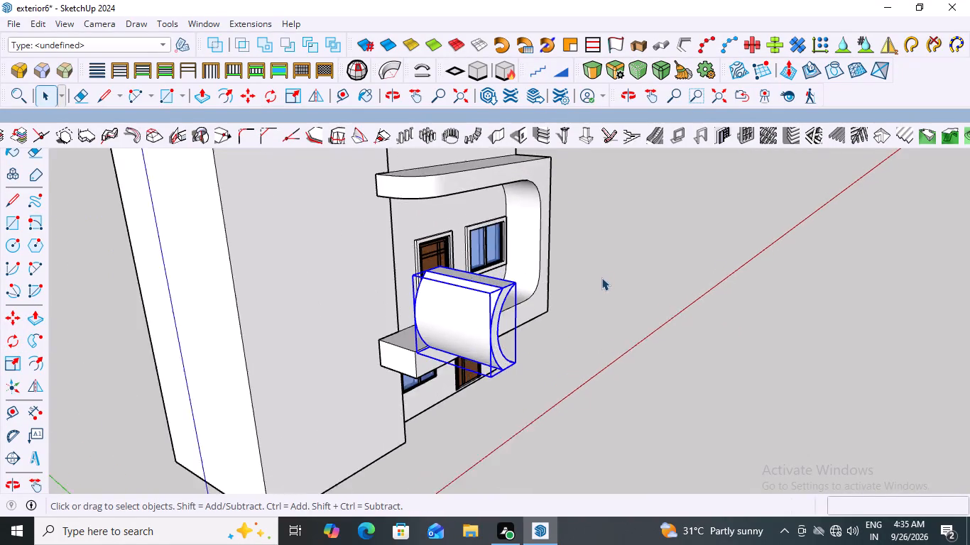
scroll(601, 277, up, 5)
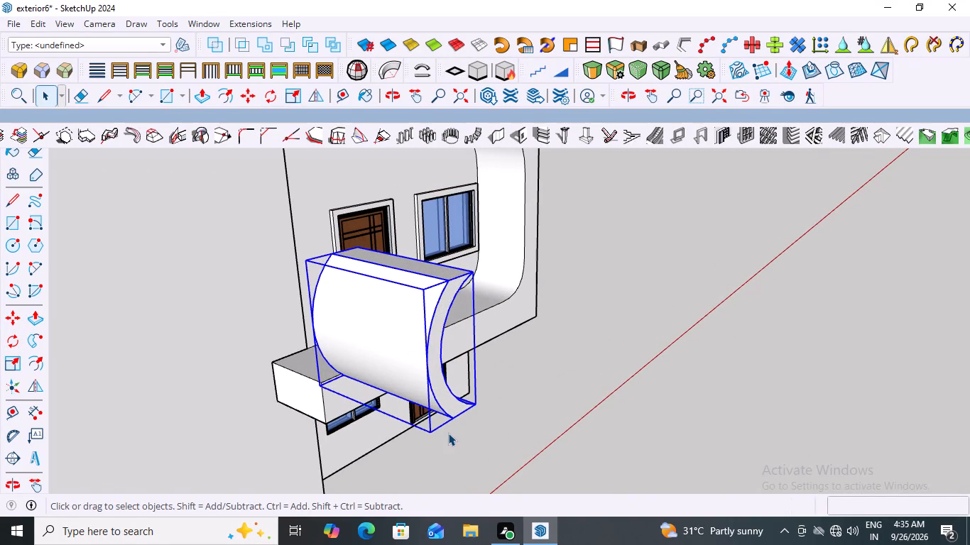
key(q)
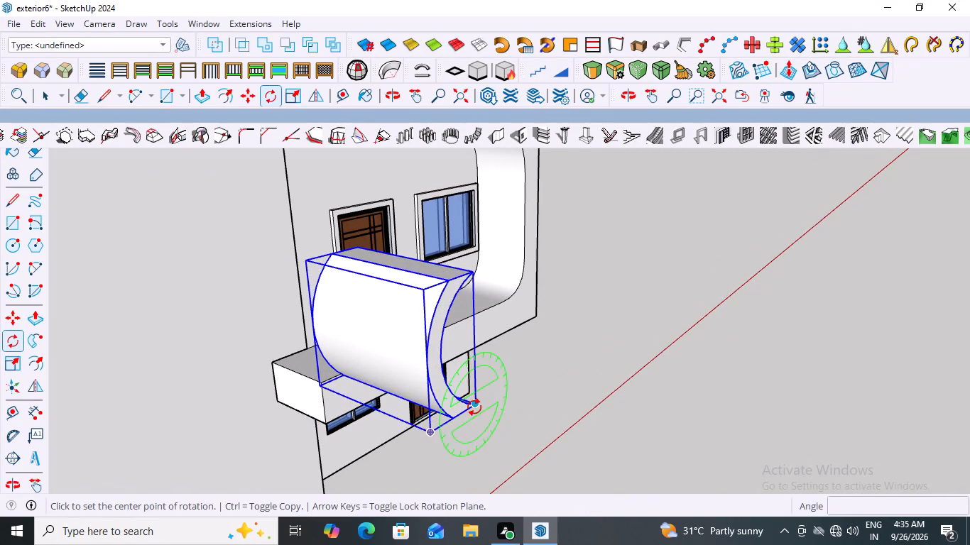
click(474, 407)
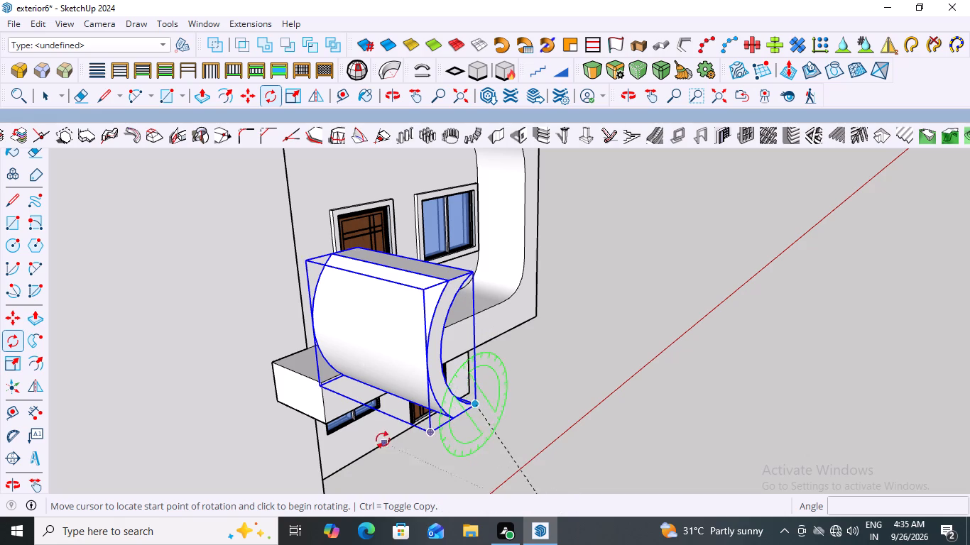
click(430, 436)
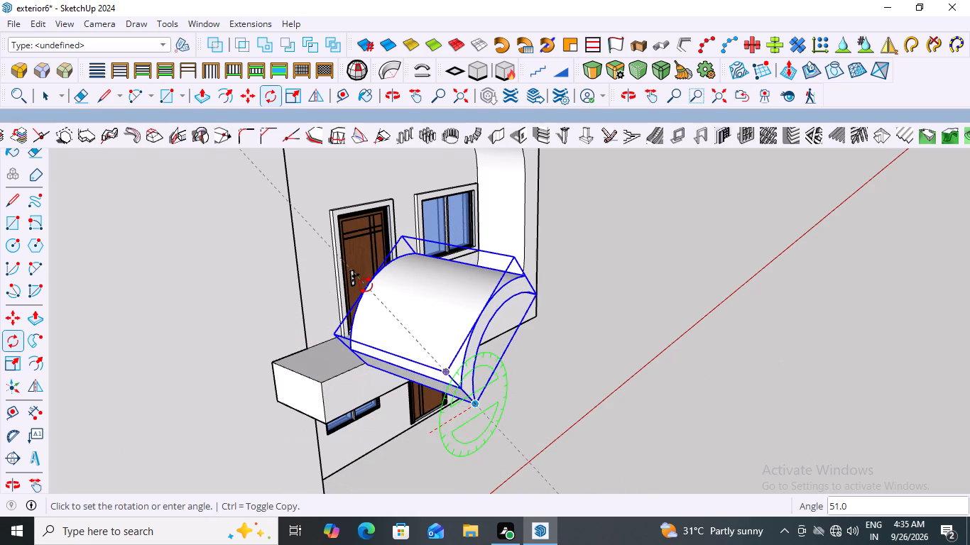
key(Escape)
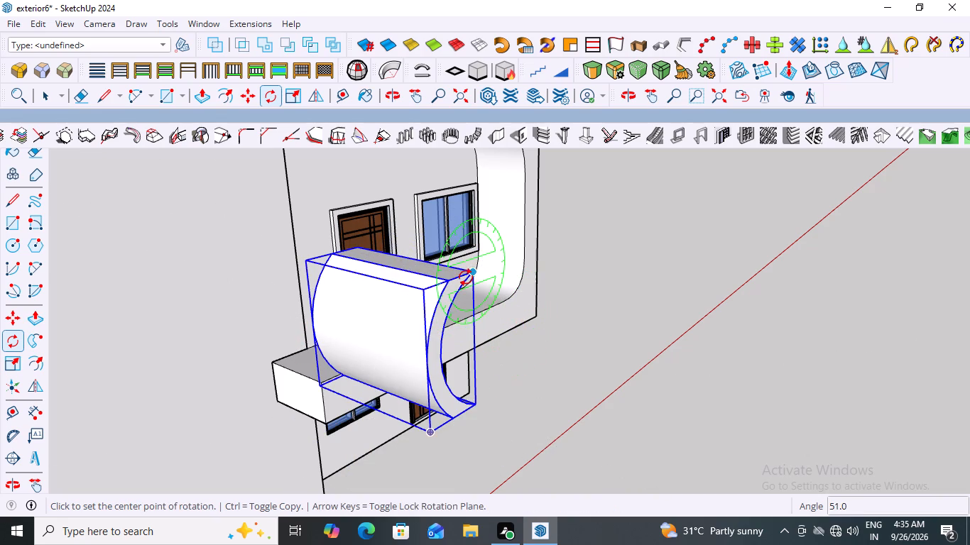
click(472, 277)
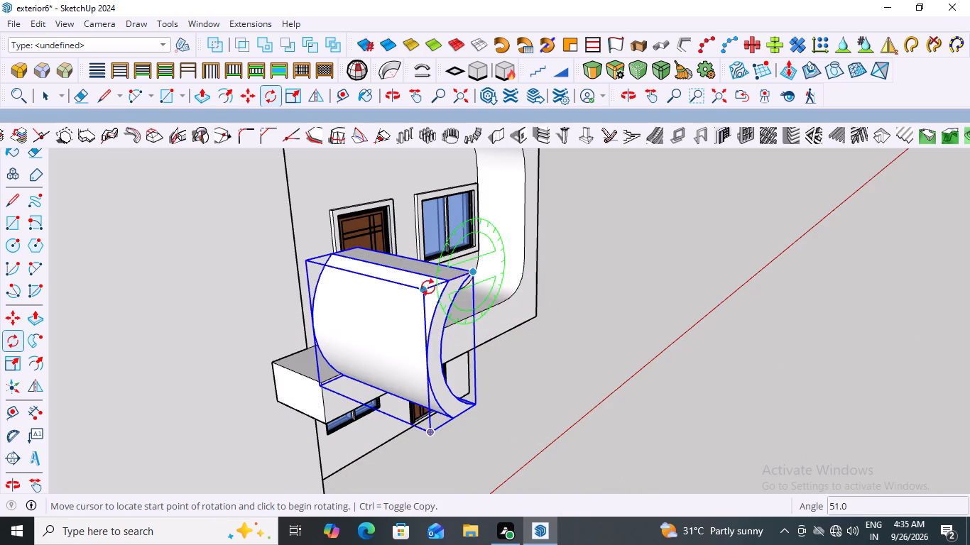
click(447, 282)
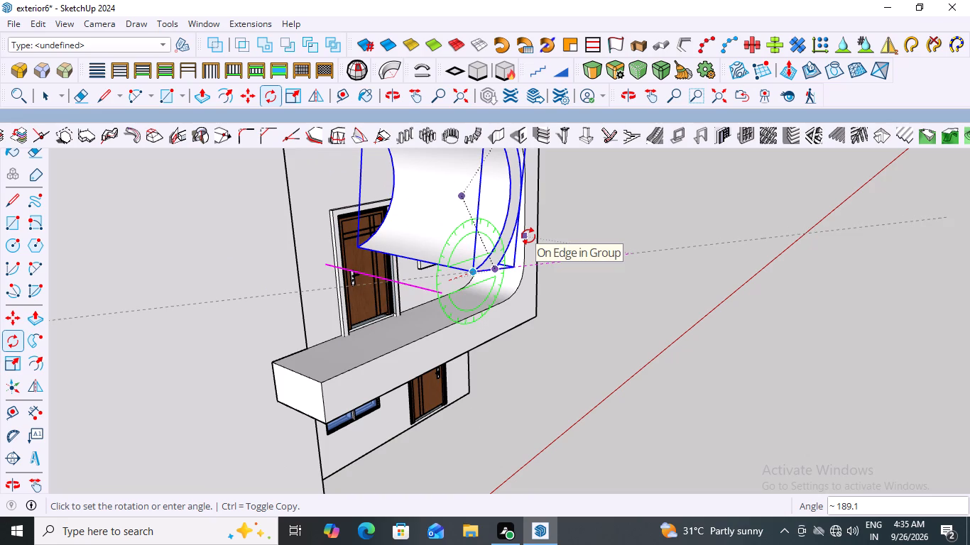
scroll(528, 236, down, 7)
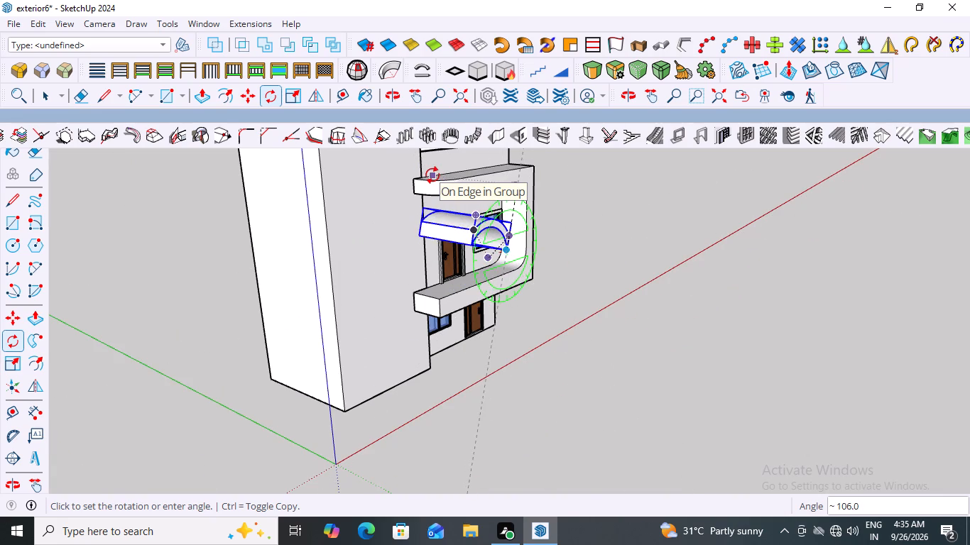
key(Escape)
Rotate the curved group about 273° in the vertical plane around its upper corner above the balcony slab's front corner.
middle_drag(562, 341, 421, 337)
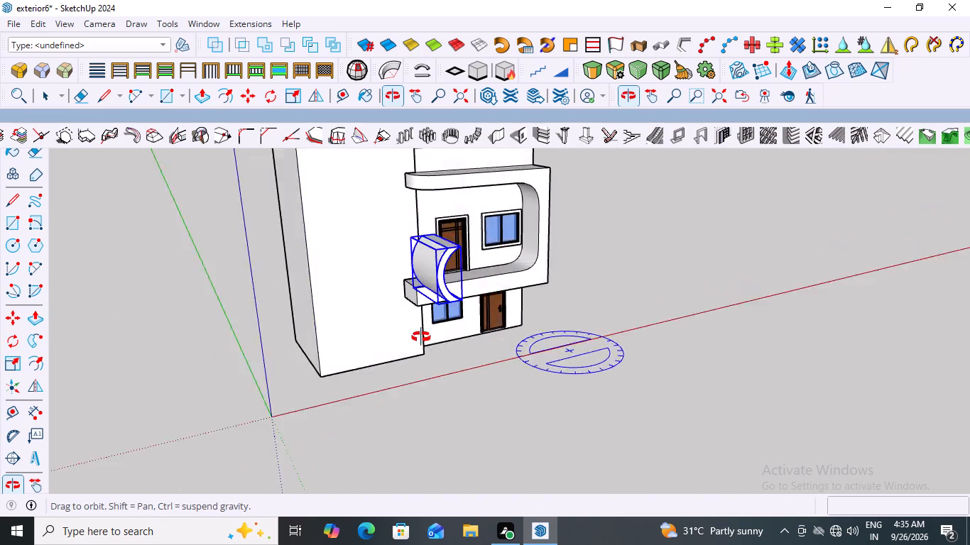
middle_drag(421, 337, 112, 357)
scroll(487, 295, up, 5)
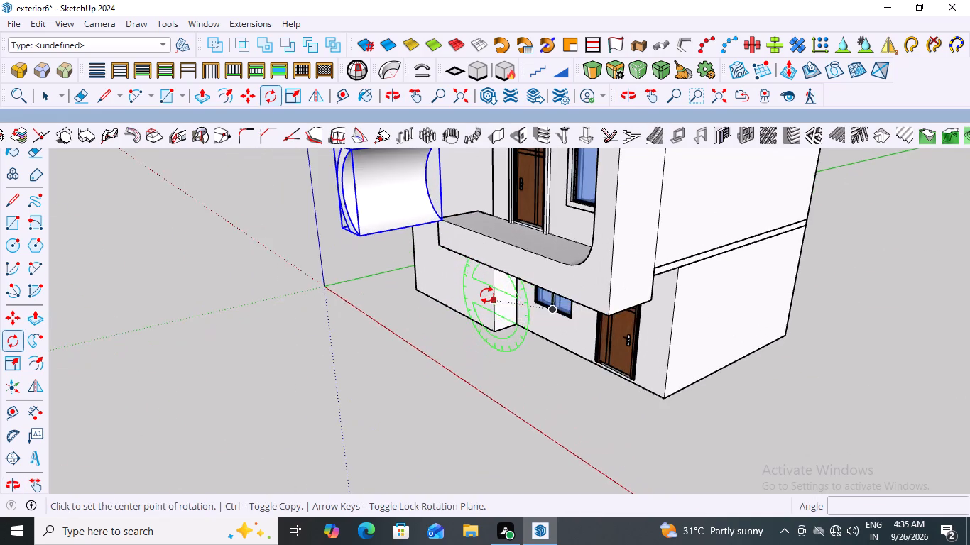
scroll(414, 311, down, 7)
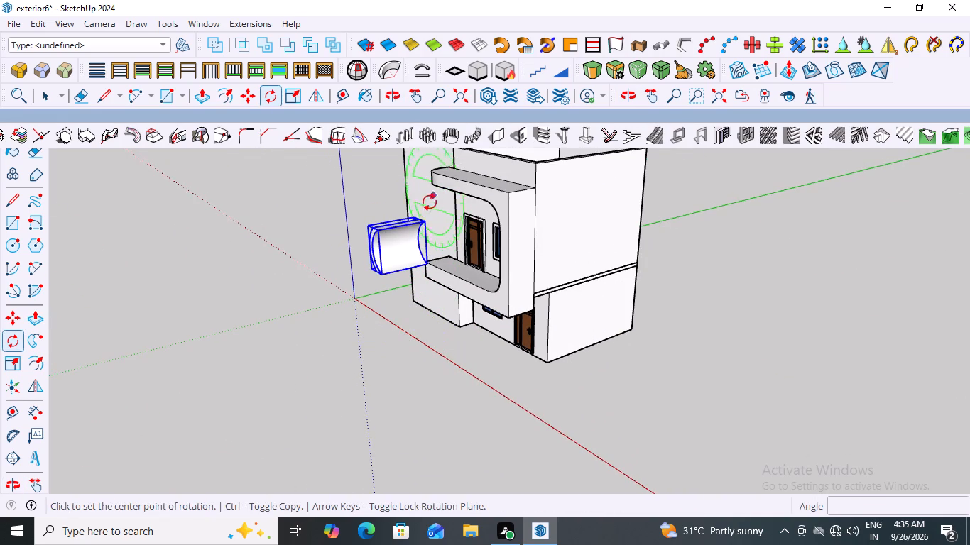
click(427, 223)
click(430, 266)
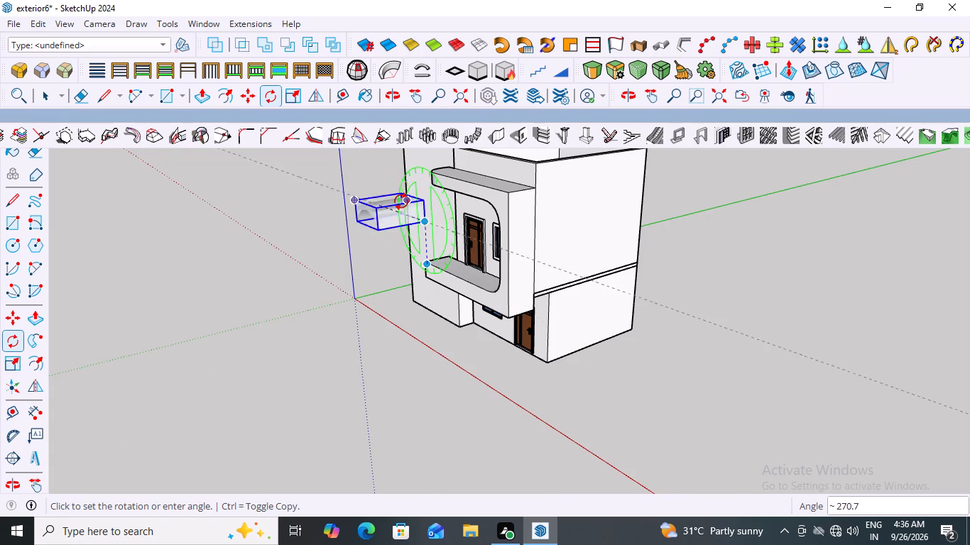
click(323, 197)
key(space)
Examine the rotated curved group's orientation against the balcony slab from the front and from the side.
middle_drag(340, 288, 364, 288)
middle_drag(395, 291, 641, 280)
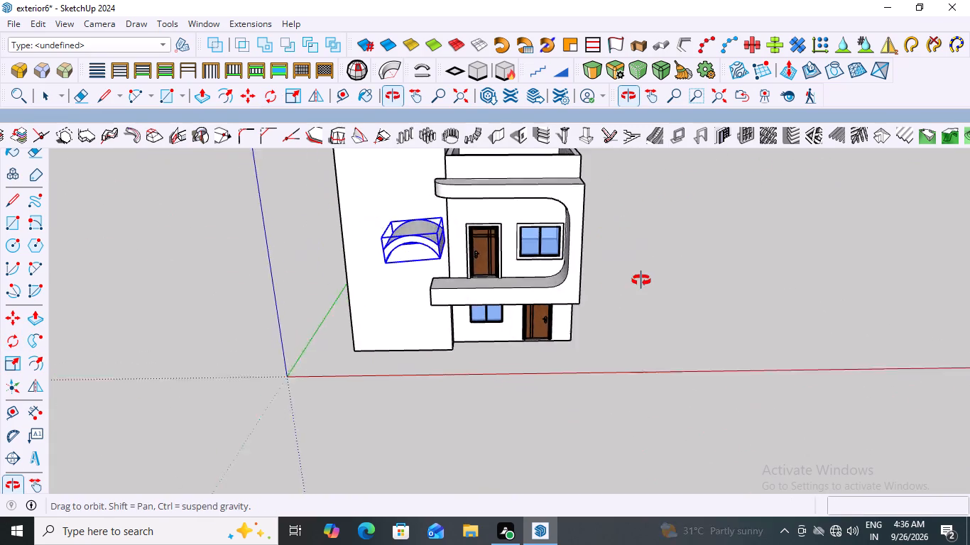
middle_drag(641, 280, 650, 277)
scroll(474, 243, up, 5)
middle_drag(349, 293, 667, 340)
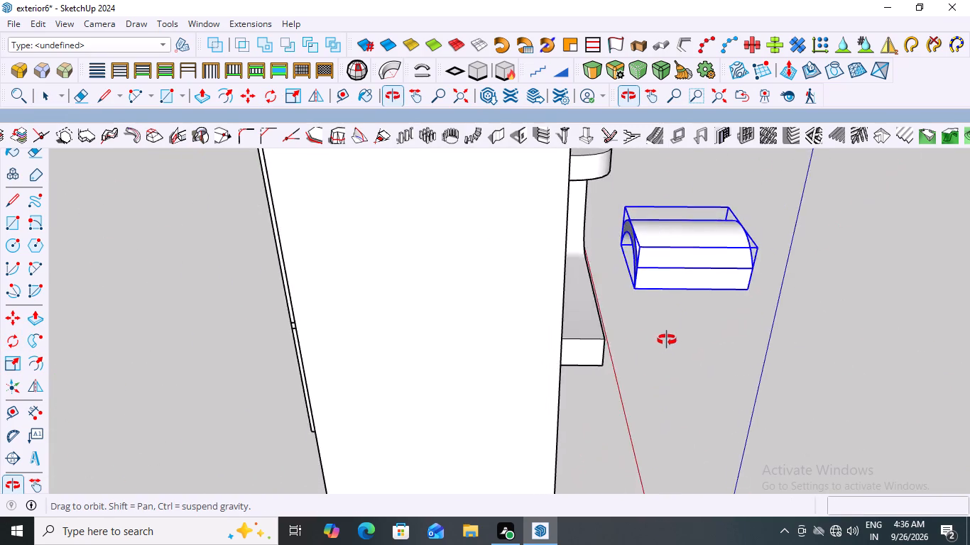
middle_drag(667, 340, 604, 346)
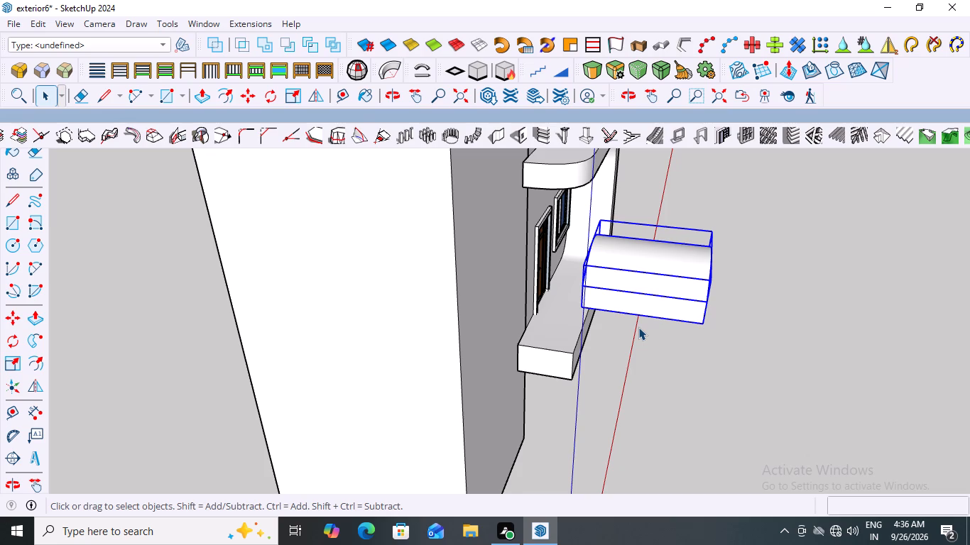
scroll(638, 327, up, 1)
middle_drag(694, 314, 503, 309)
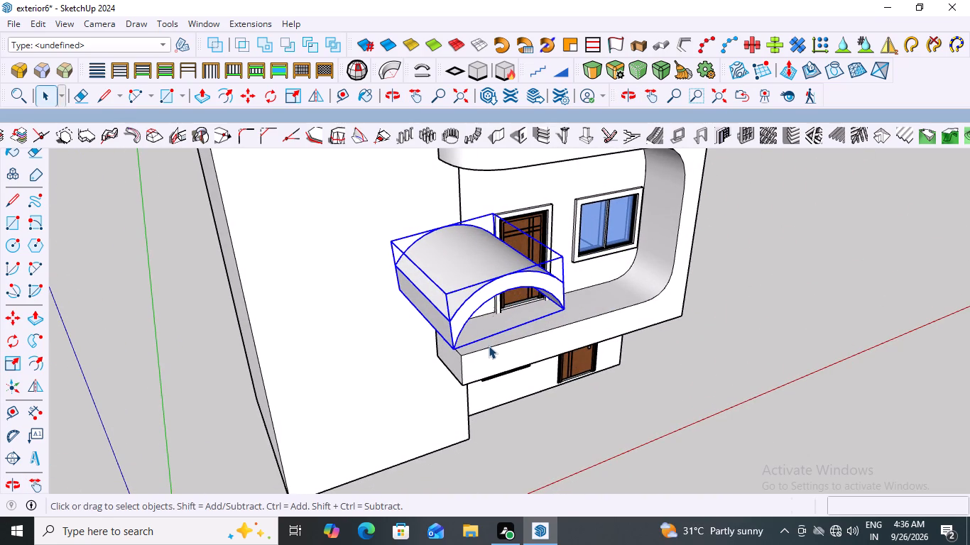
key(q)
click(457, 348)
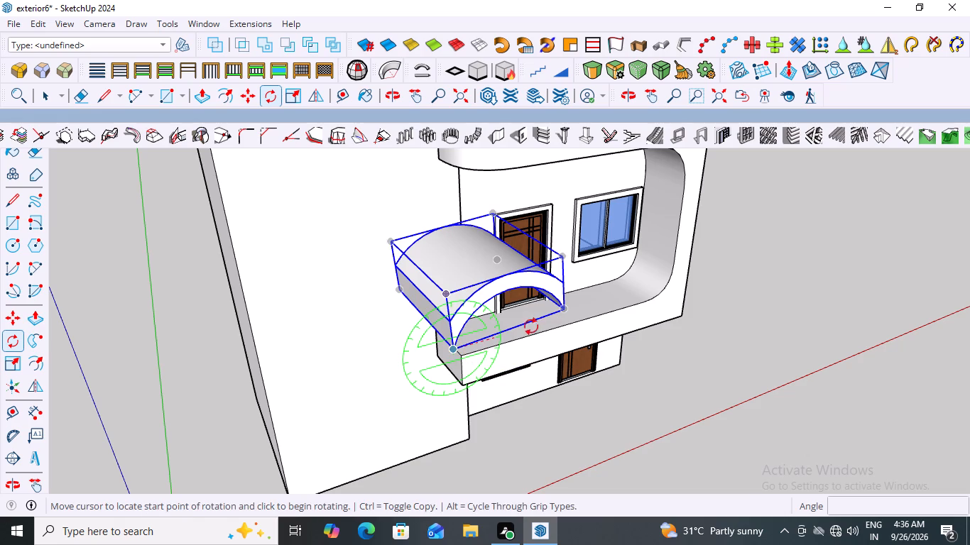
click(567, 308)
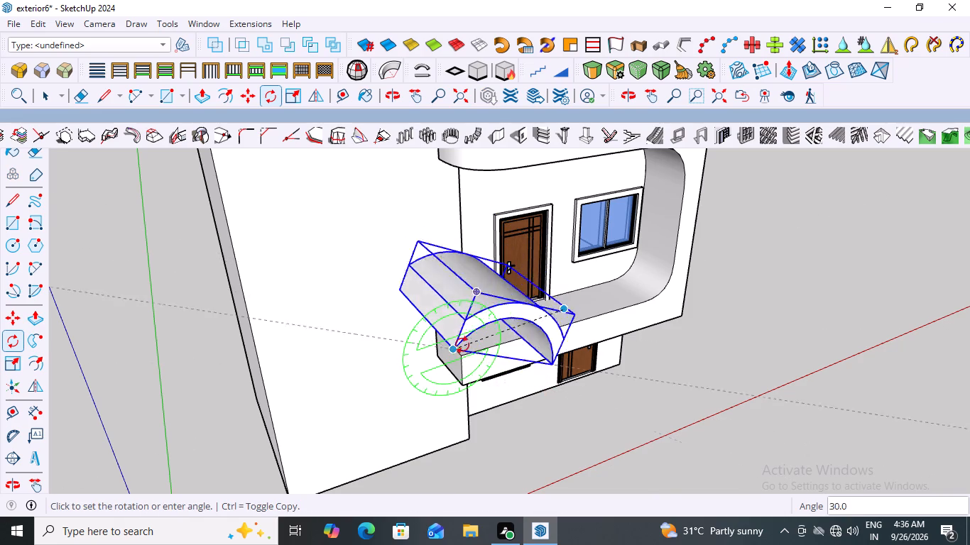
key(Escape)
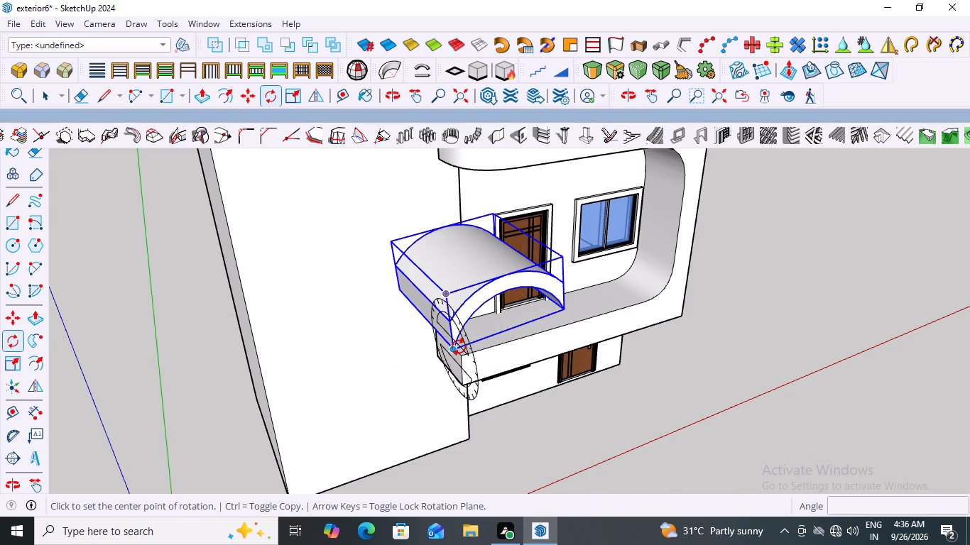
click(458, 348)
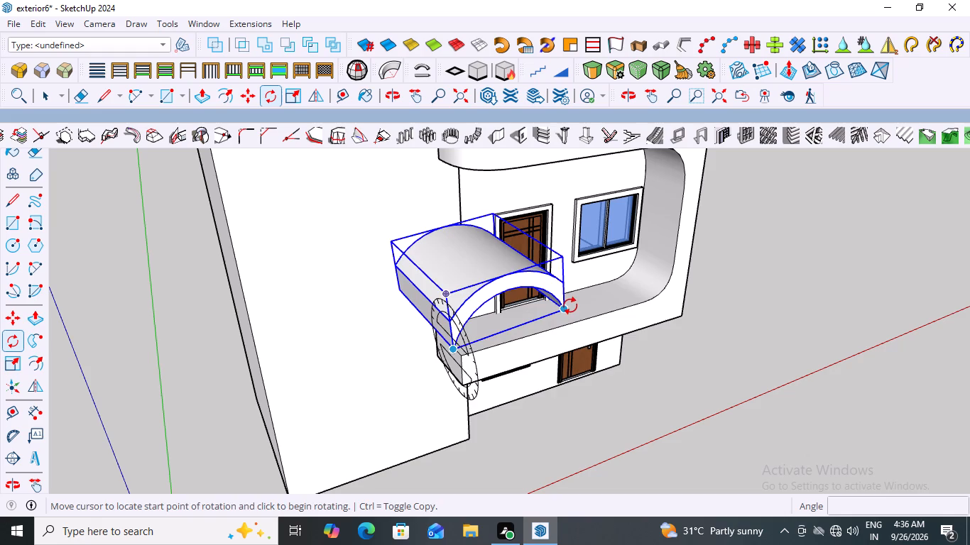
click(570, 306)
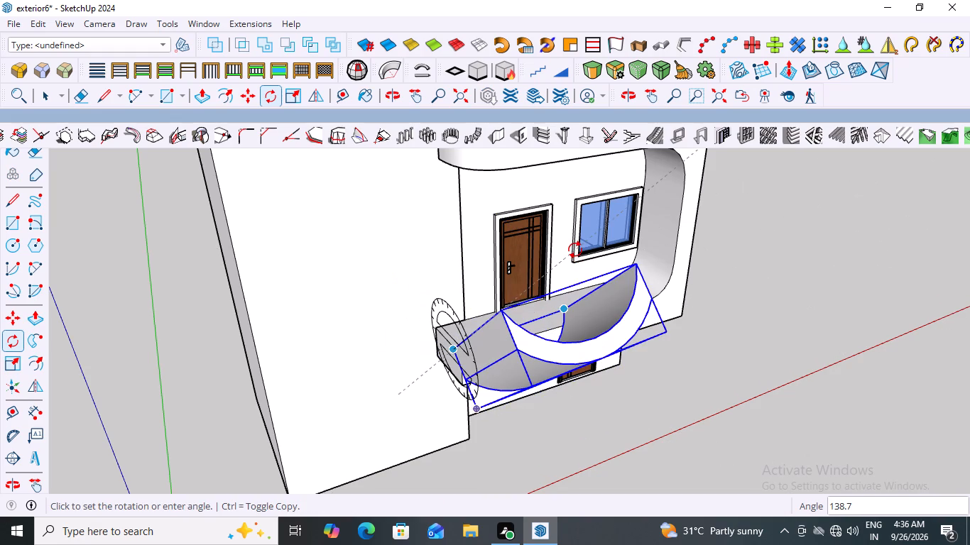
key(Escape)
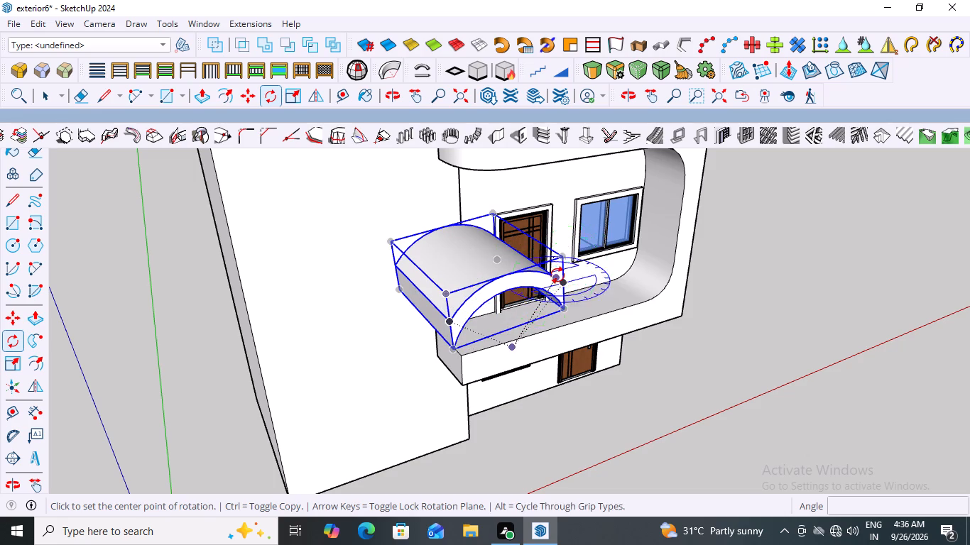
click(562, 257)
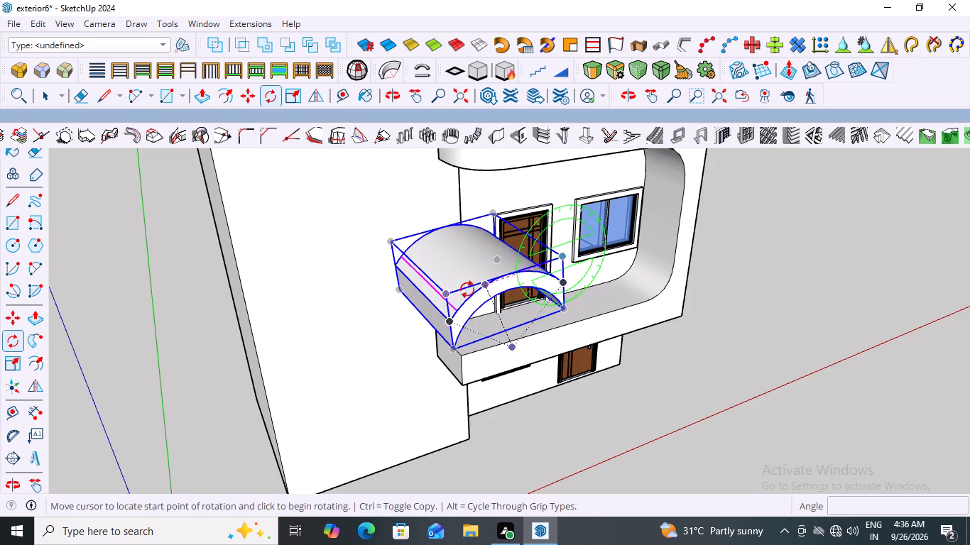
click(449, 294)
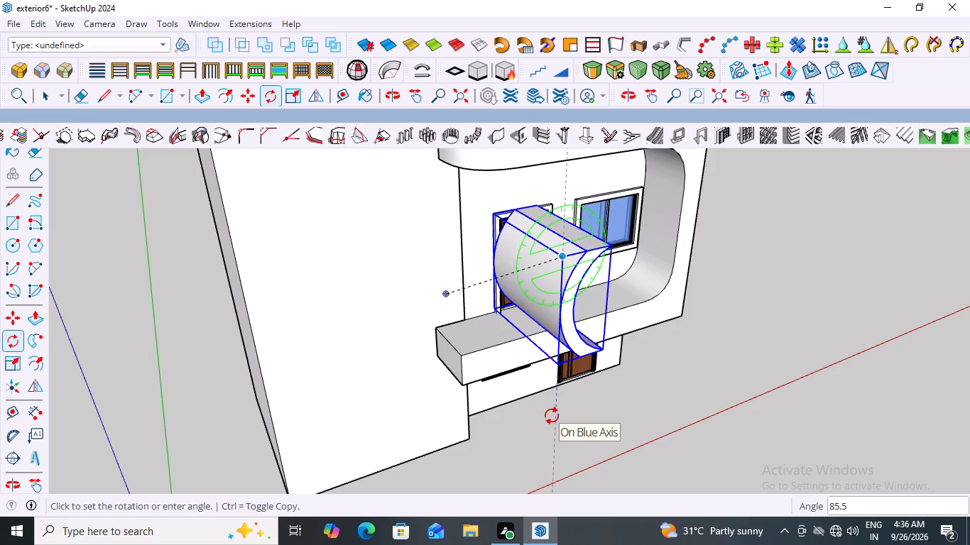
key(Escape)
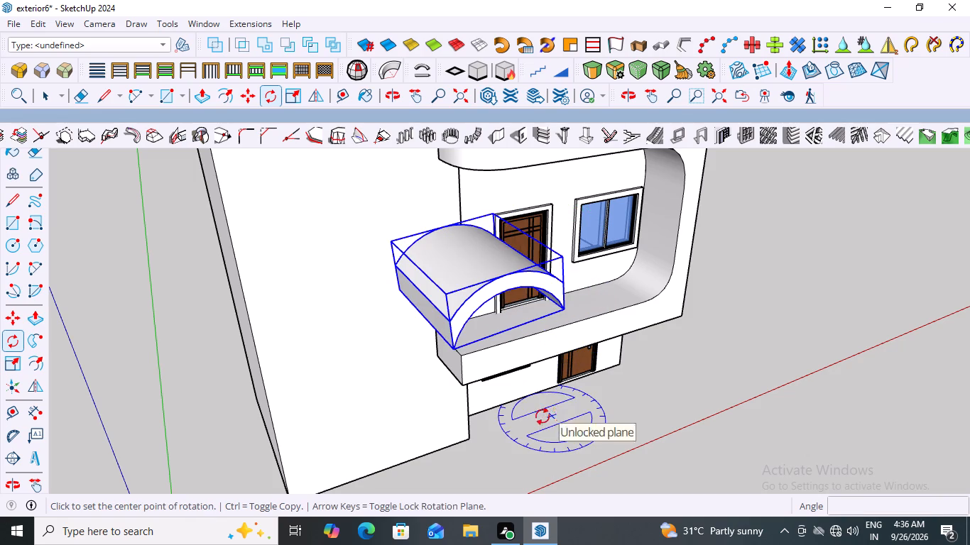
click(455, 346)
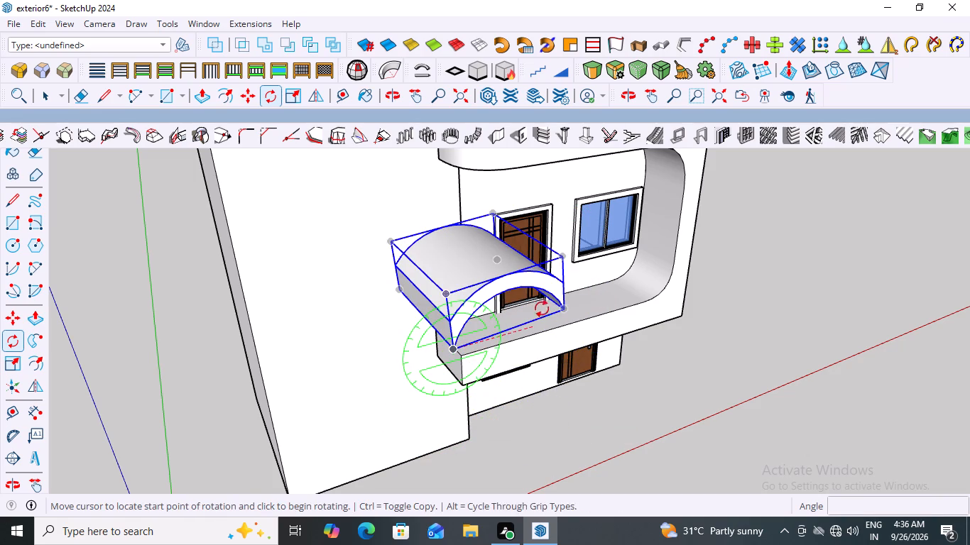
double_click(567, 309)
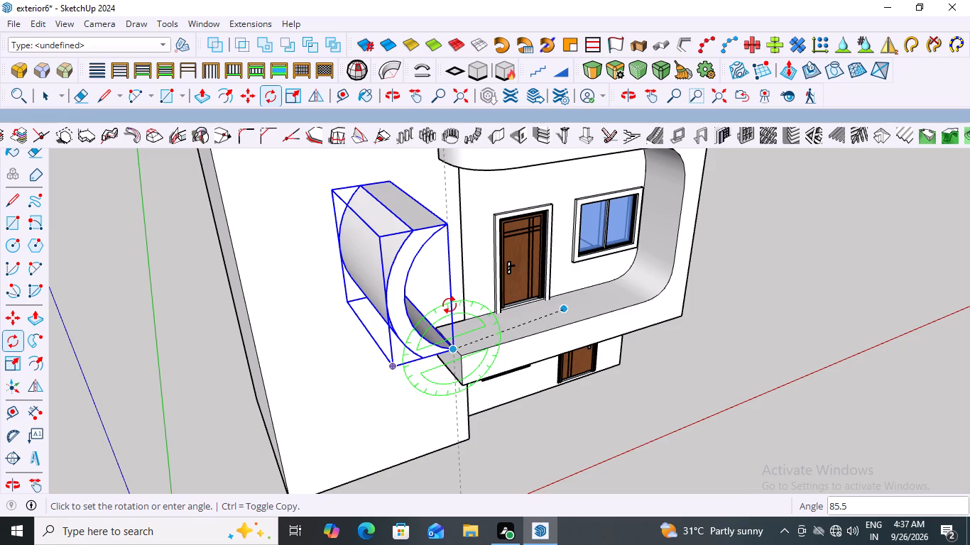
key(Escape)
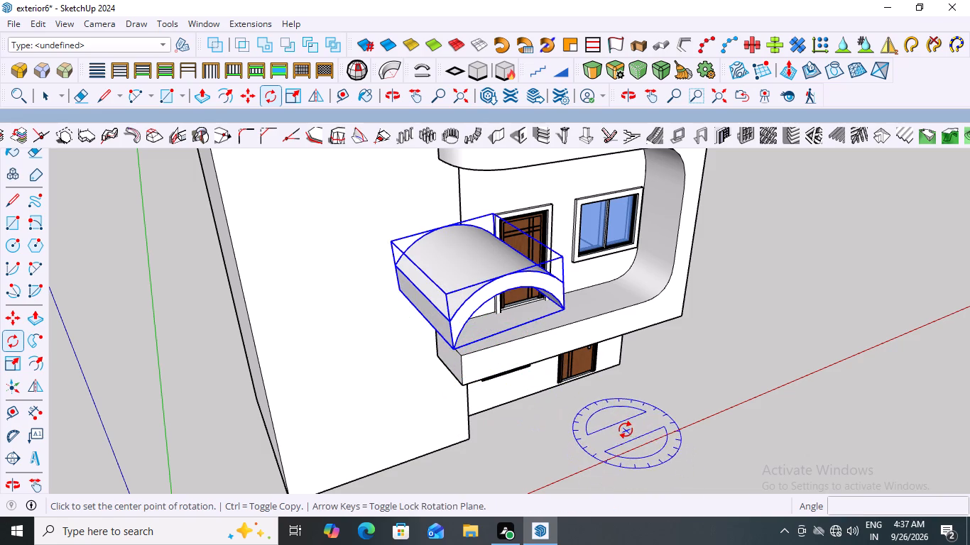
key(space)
Rotate the curved group 90° around its lower outer corner in the vertical plane parallel to the house front.
scroll(516, 424, down, 8)
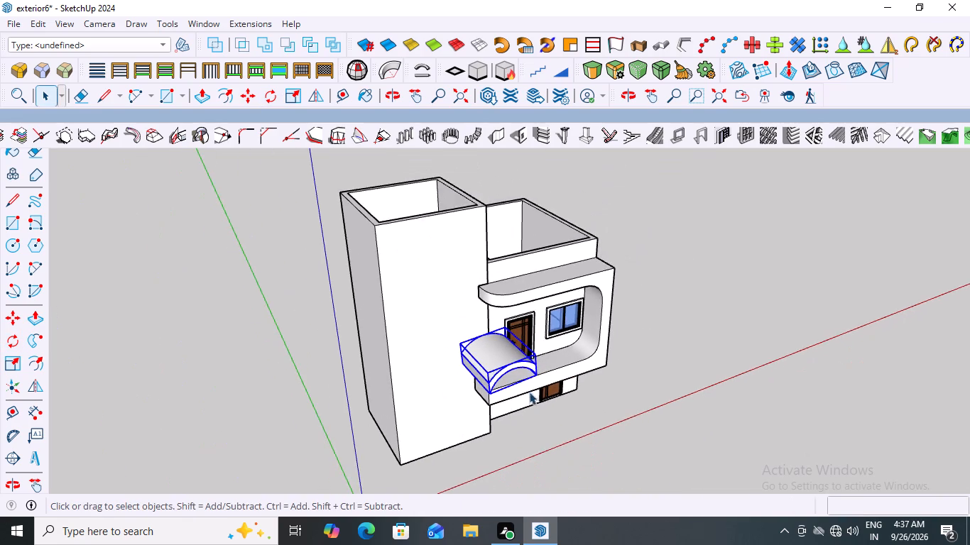
middle_drag(522, 378, 550, 107)
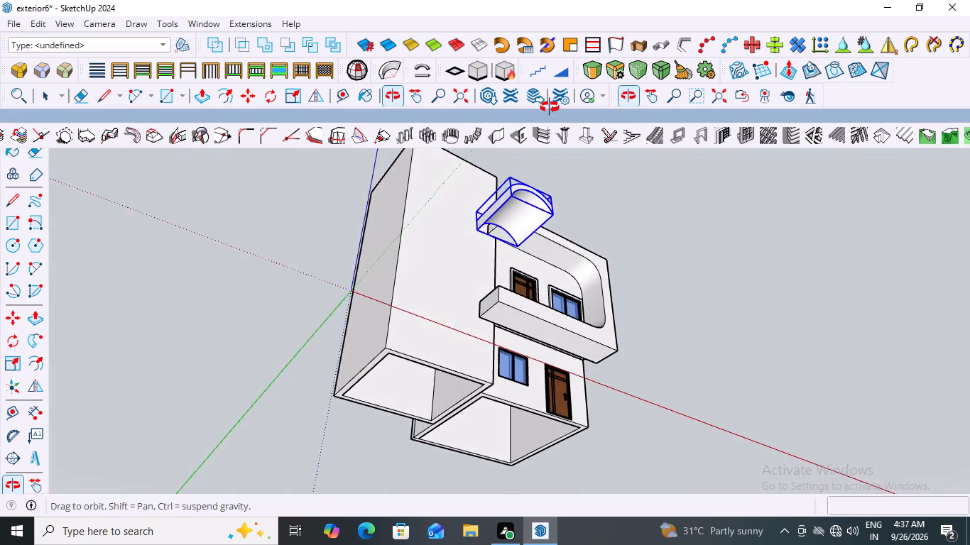
middle_drag(550, 107, 532, 126)
scroll(485, 220, up, 6)
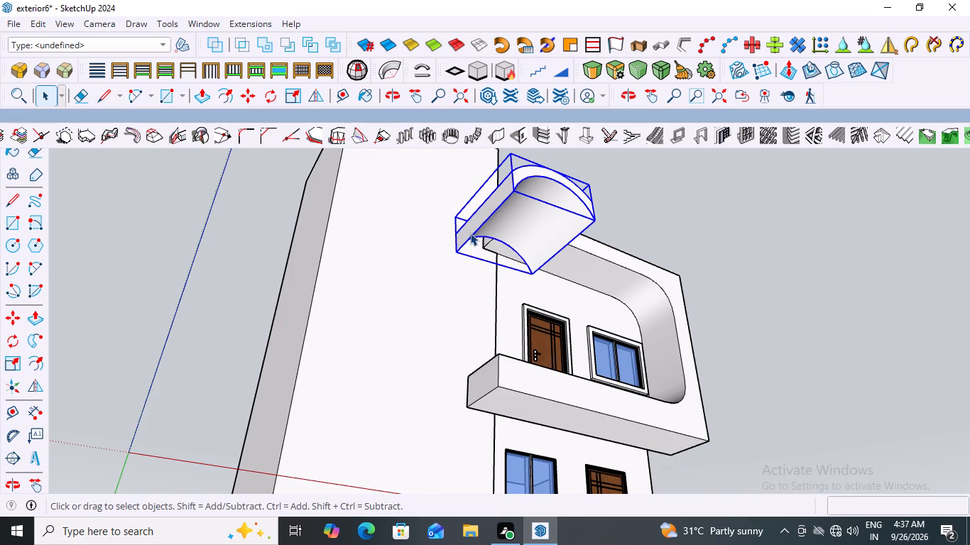
key(q)
click(457, 255)
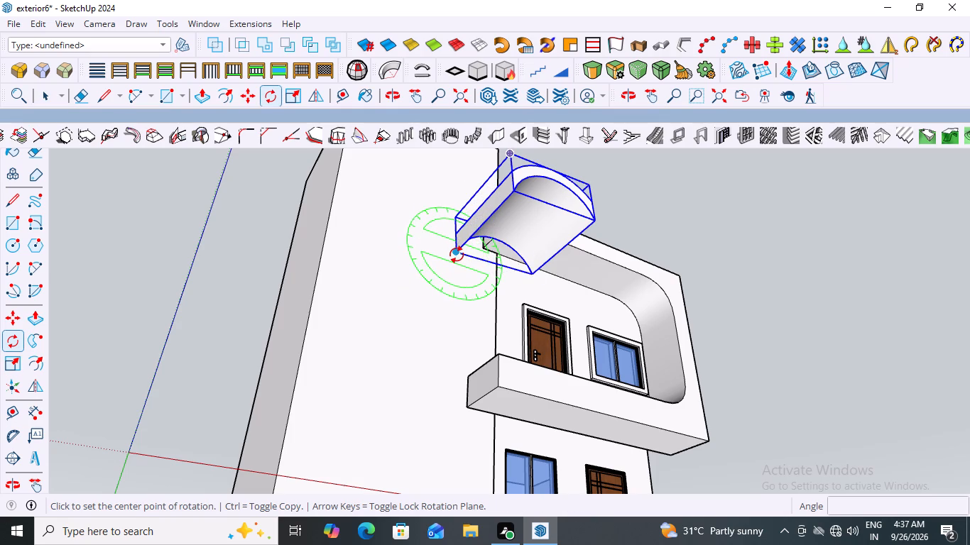
click(513, 192)
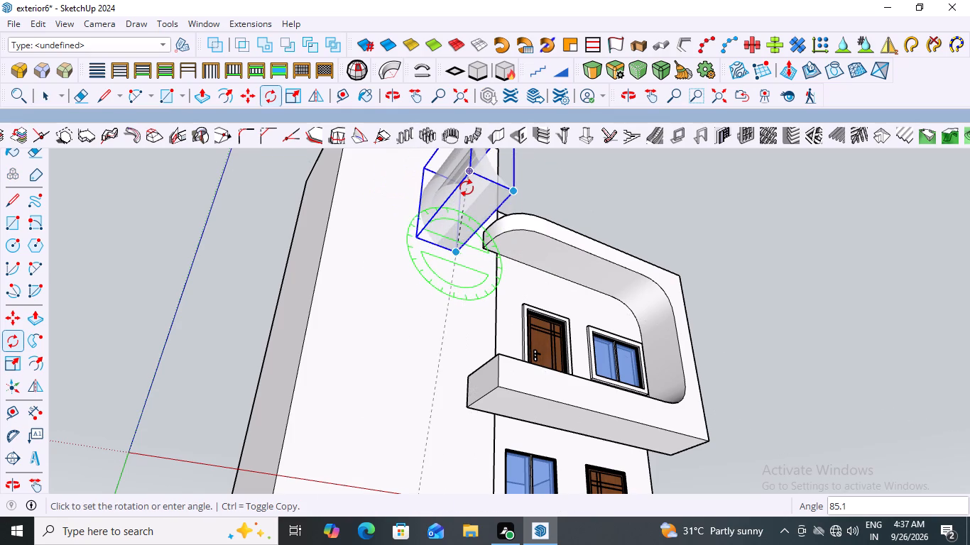
scroll(467, 188, down, 13)
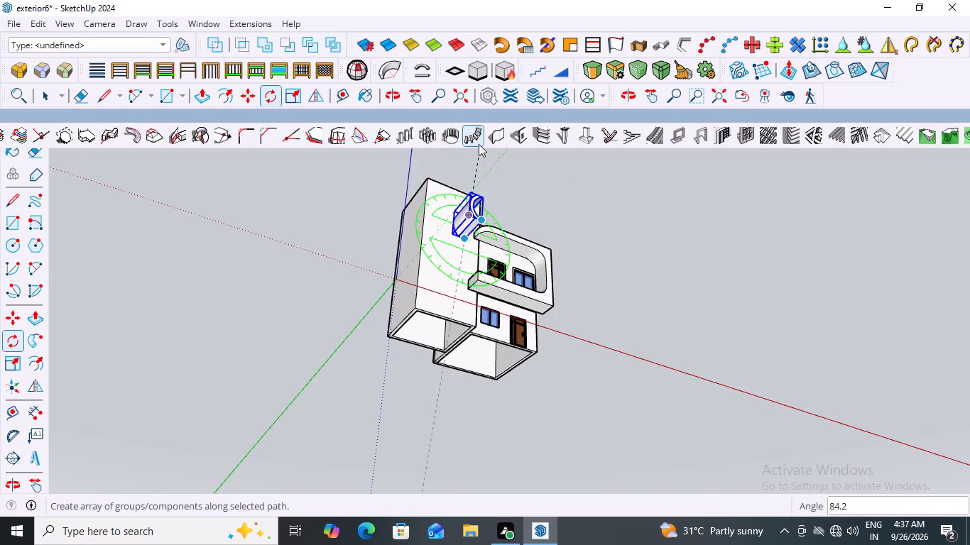
scroll(474, 211, down, 17)
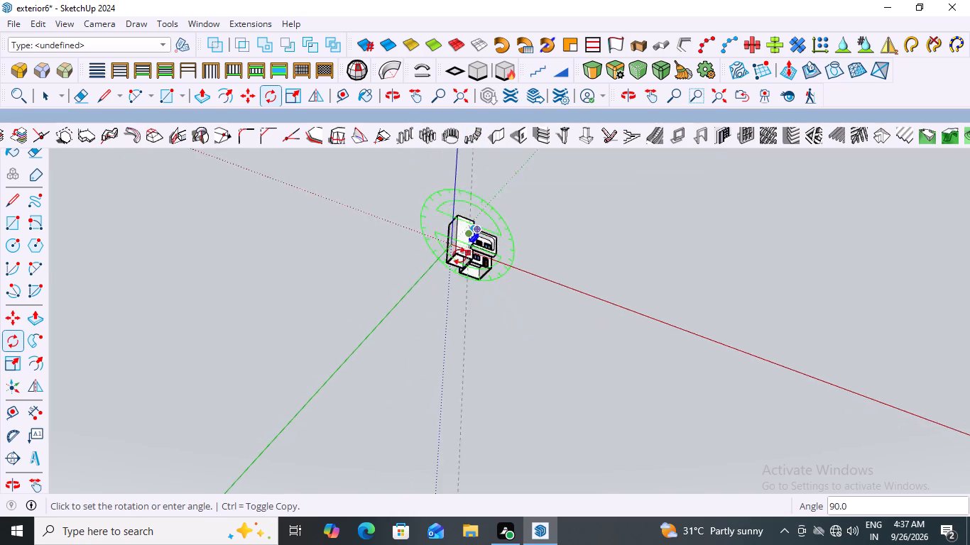
scroll(459, 256, down, 2)
middle_drag(437, 281, 392, 544)
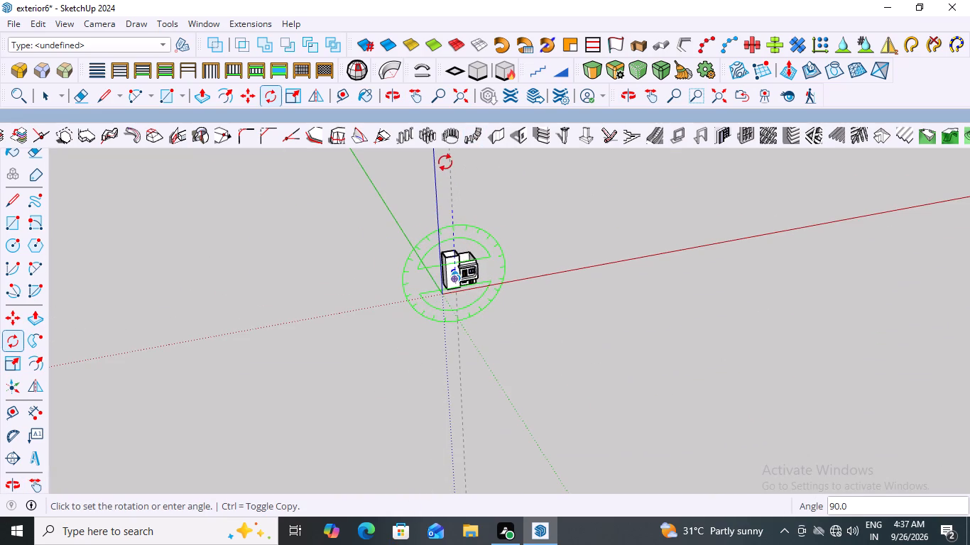
scroll(447, 172, up, 1)
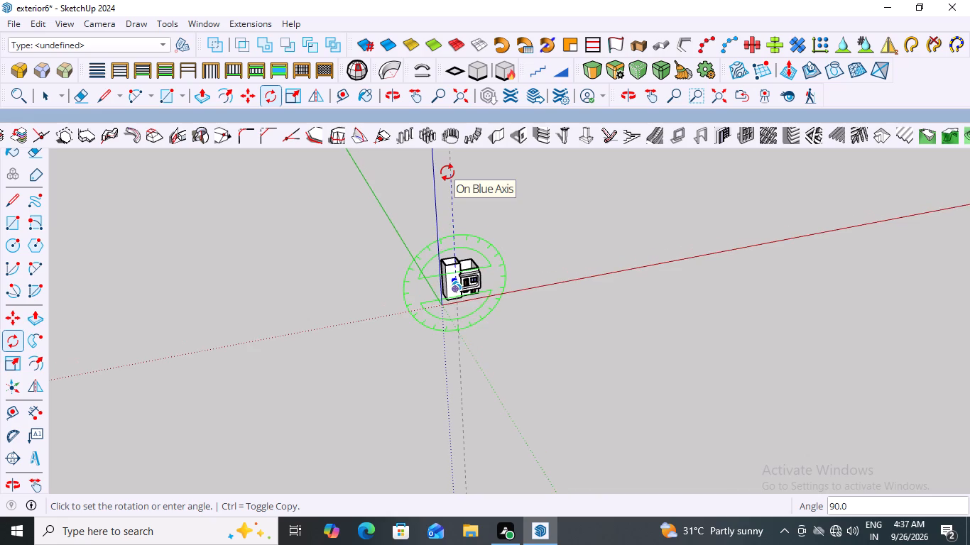
text(90)
key(Return)
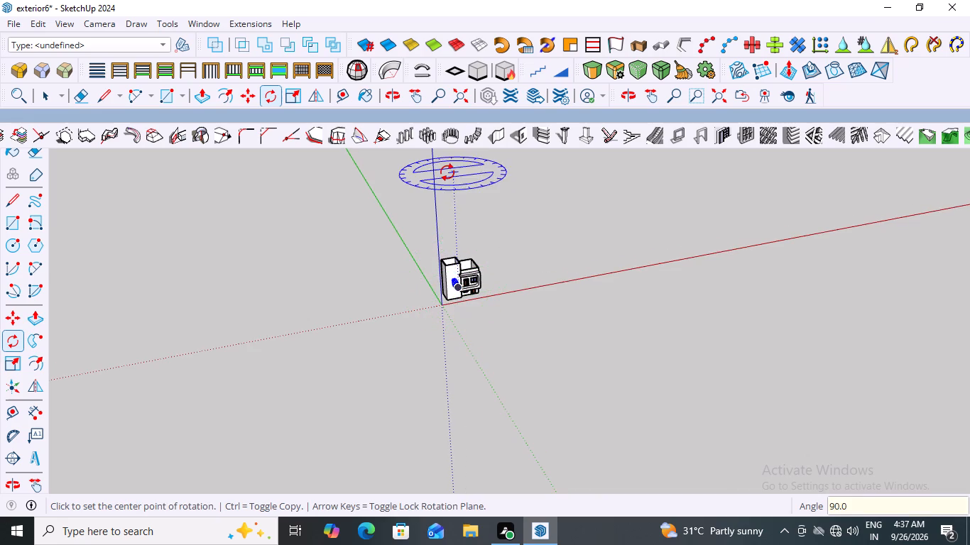
key(space)
click(599, 253)
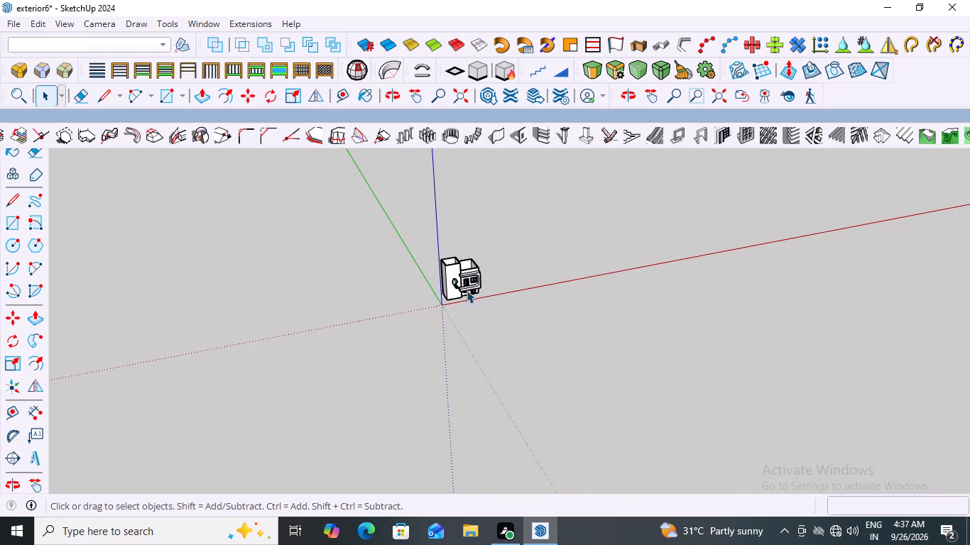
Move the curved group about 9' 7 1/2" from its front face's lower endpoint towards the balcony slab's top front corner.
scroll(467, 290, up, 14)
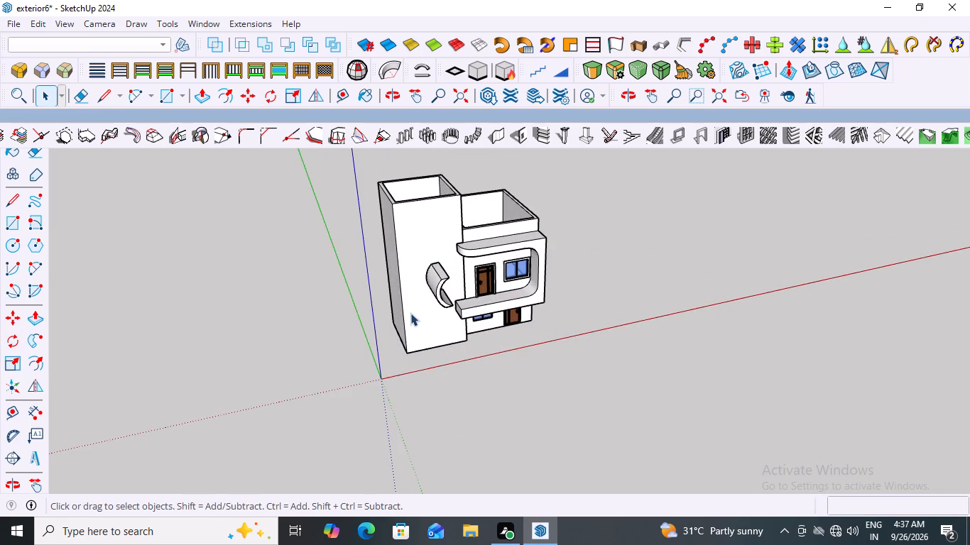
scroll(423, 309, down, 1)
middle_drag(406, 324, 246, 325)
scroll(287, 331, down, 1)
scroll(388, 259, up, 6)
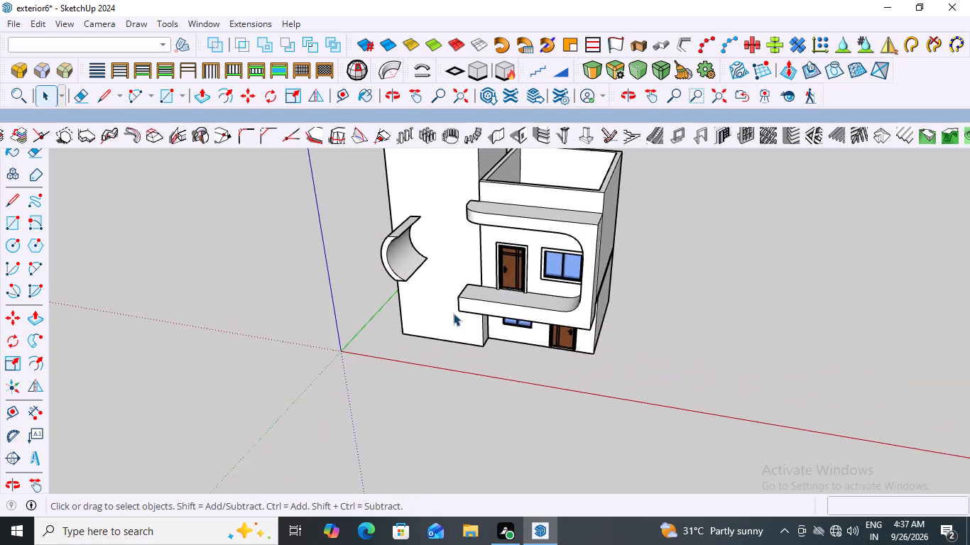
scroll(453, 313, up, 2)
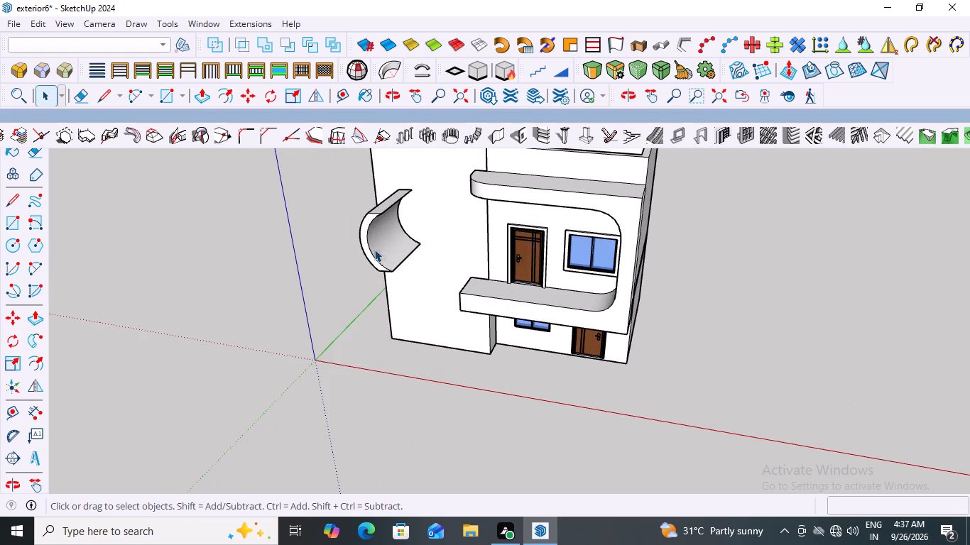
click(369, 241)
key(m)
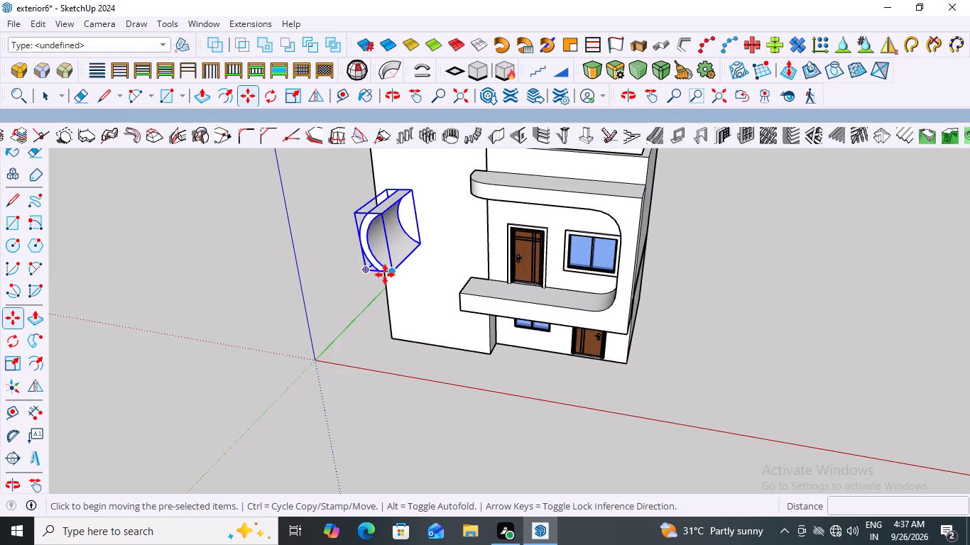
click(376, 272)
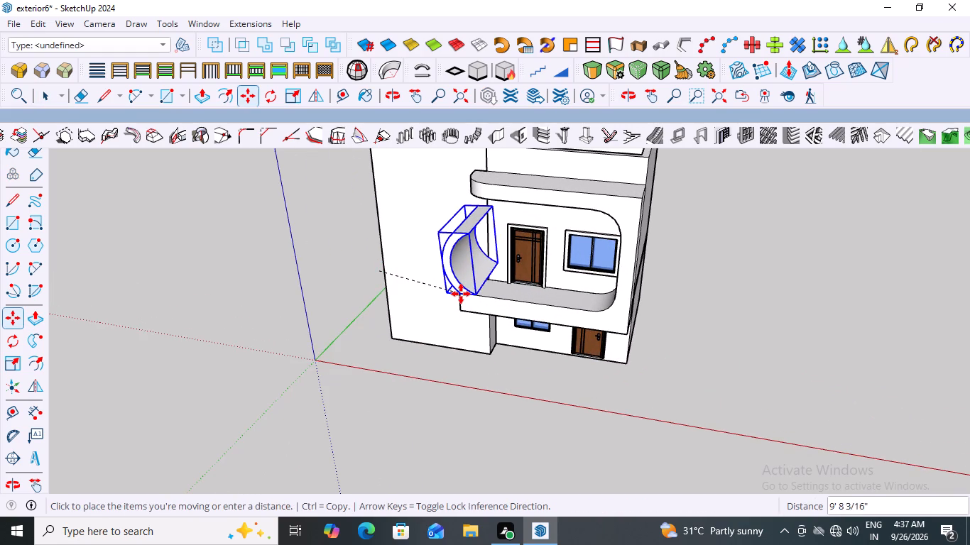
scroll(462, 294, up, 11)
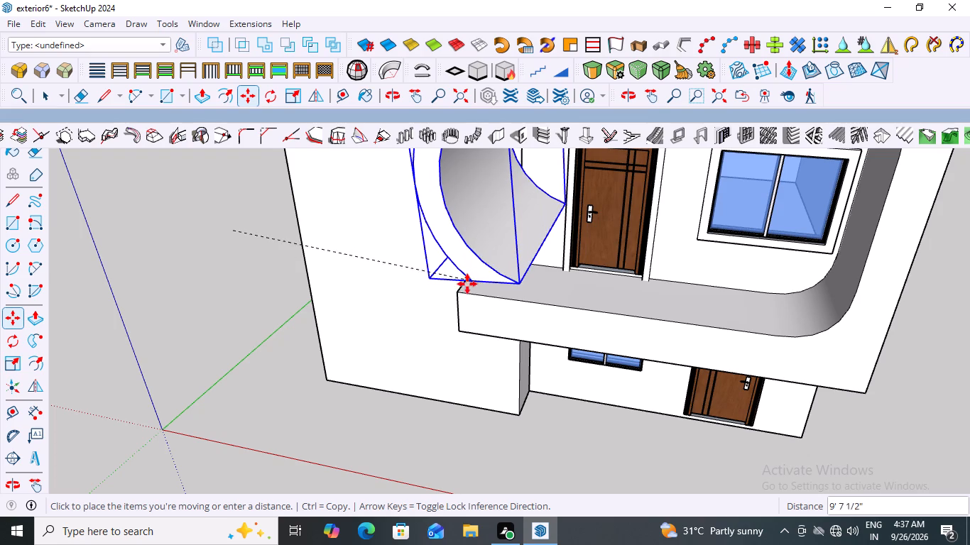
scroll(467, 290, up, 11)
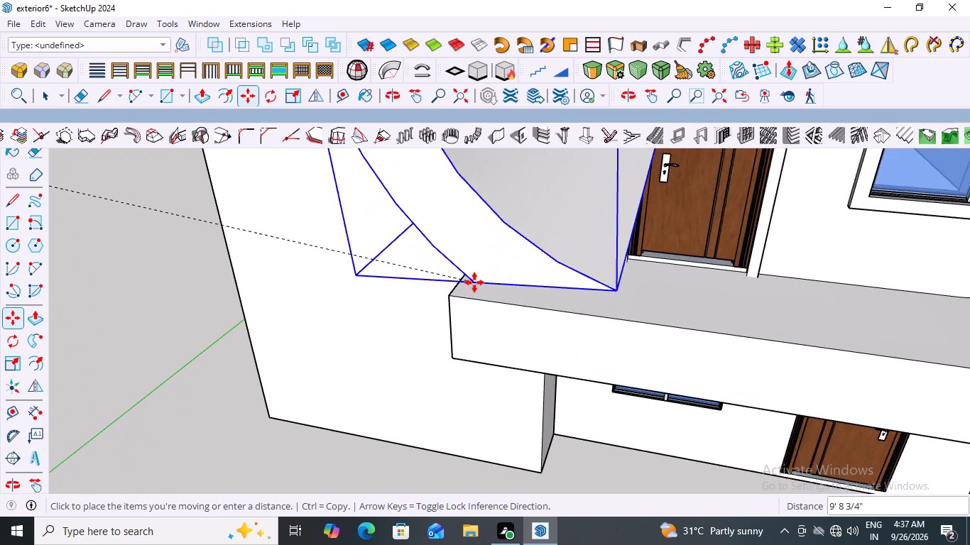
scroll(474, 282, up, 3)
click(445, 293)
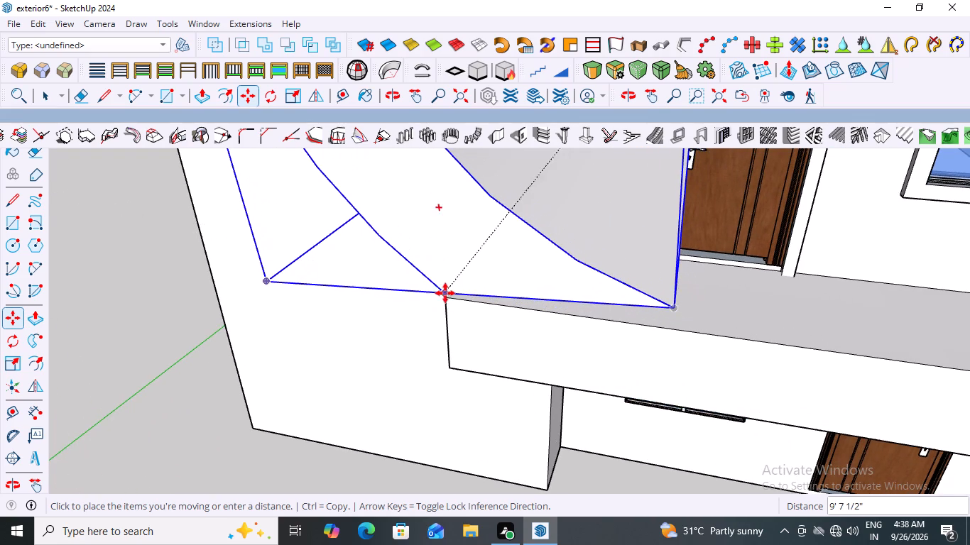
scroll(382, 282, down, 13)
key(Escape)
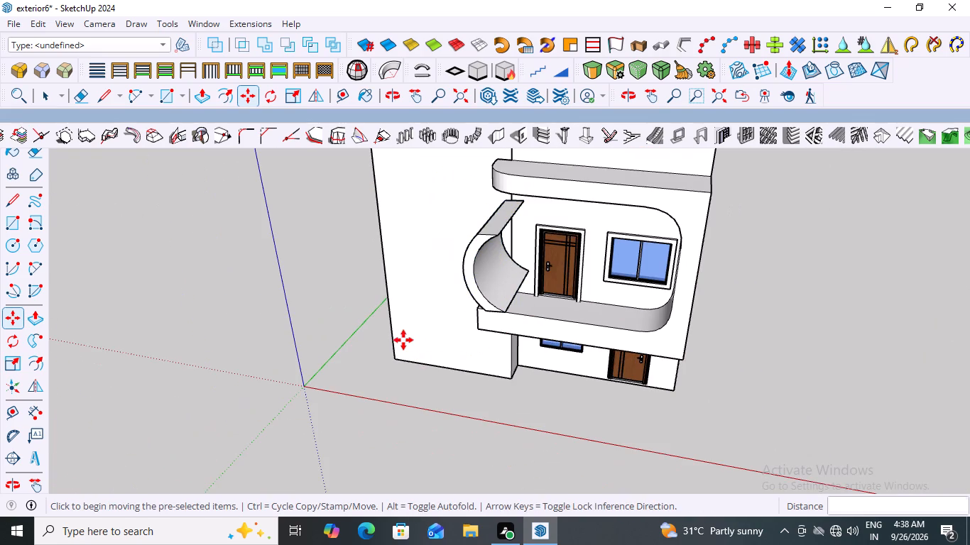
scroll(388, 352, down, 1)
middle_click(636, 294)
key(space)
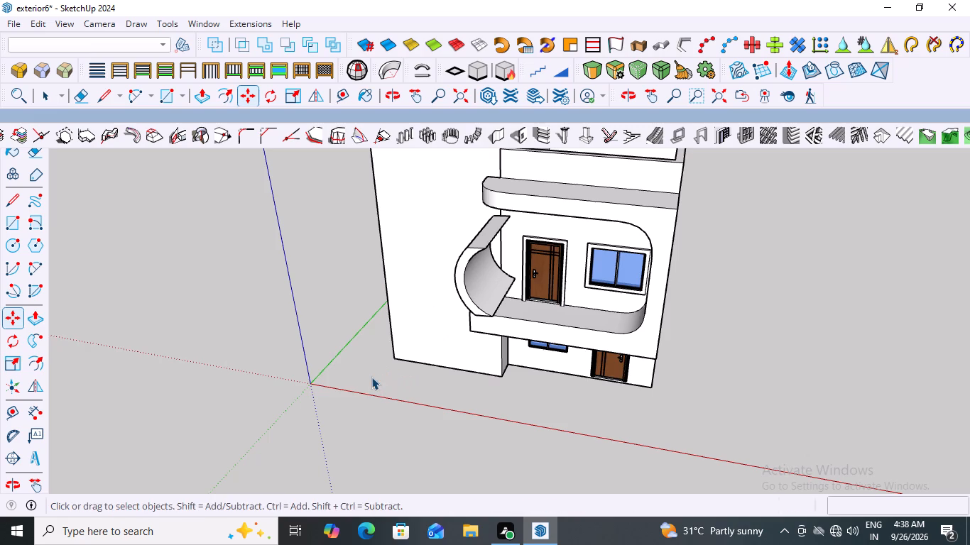
Move the curved group about 12' 1 3/8" from its front face's lower outer endpoint onto the balcony slab's top front corner beside the tall block.
middle_drag(527, 331, 709, 267)
scroll(577, 273, up, 3)
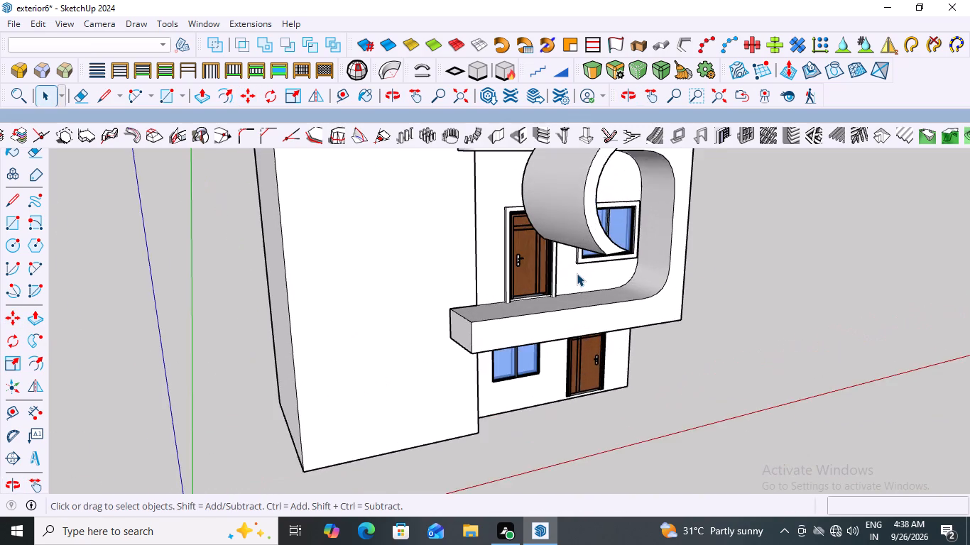
scroll(577, 273, up, 2)
click(611, 226)
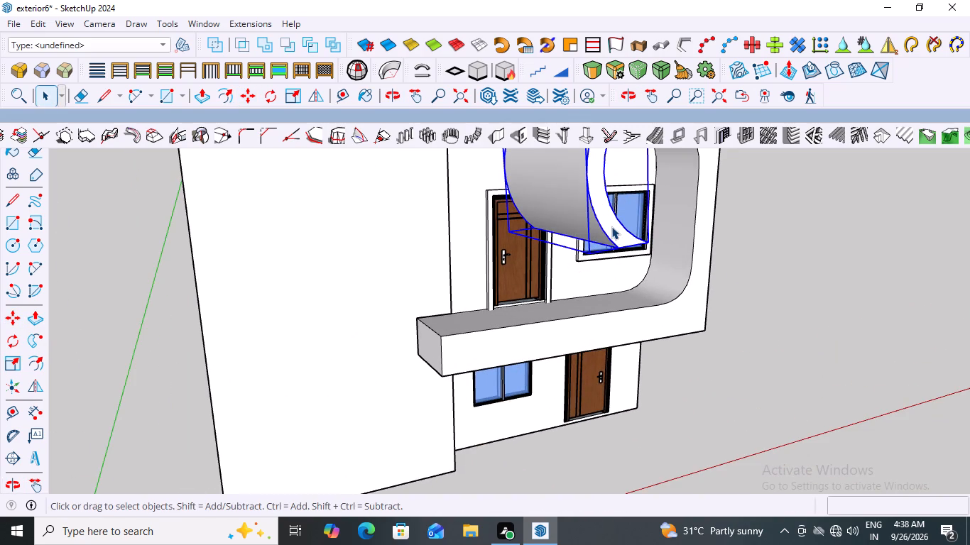
key(m)
scroll(617, 252, up, 5)
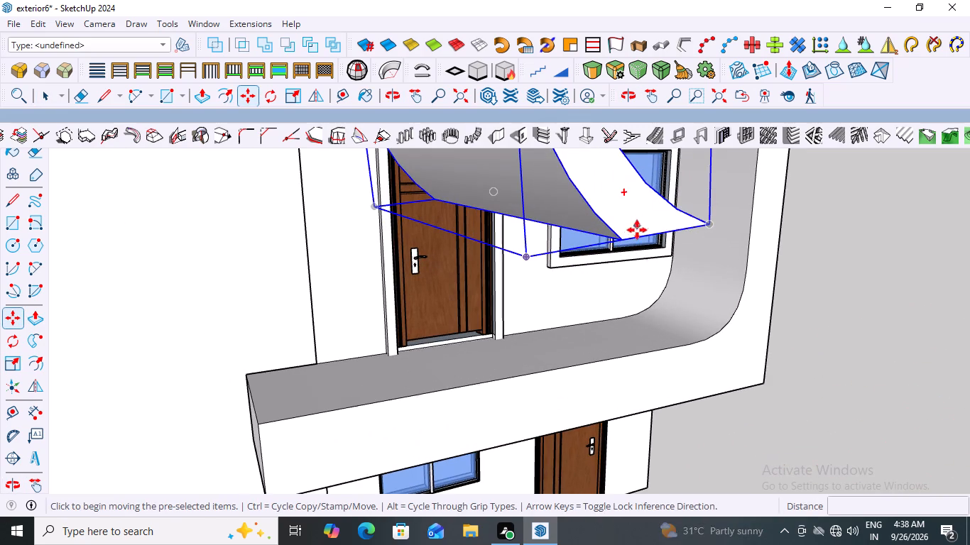
click(621, 237)
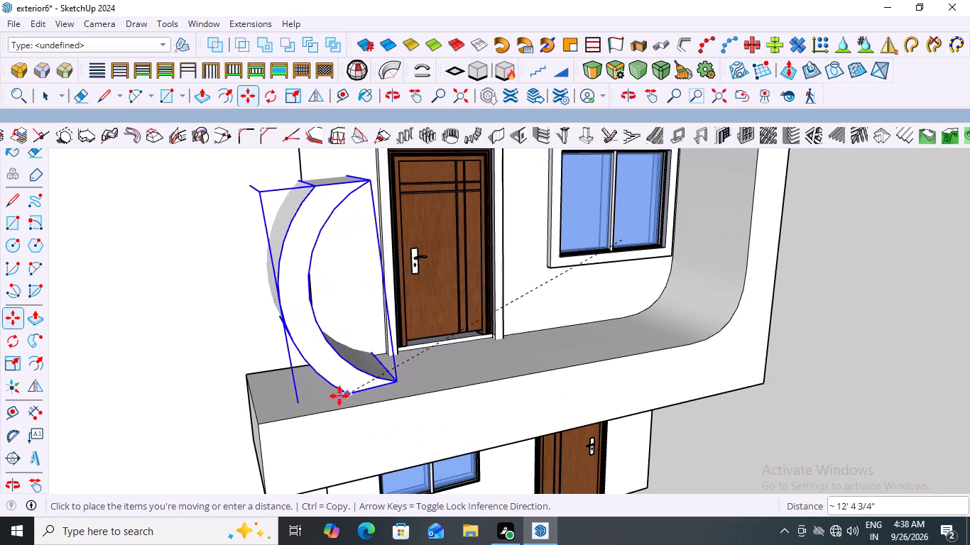
click(261, 422)
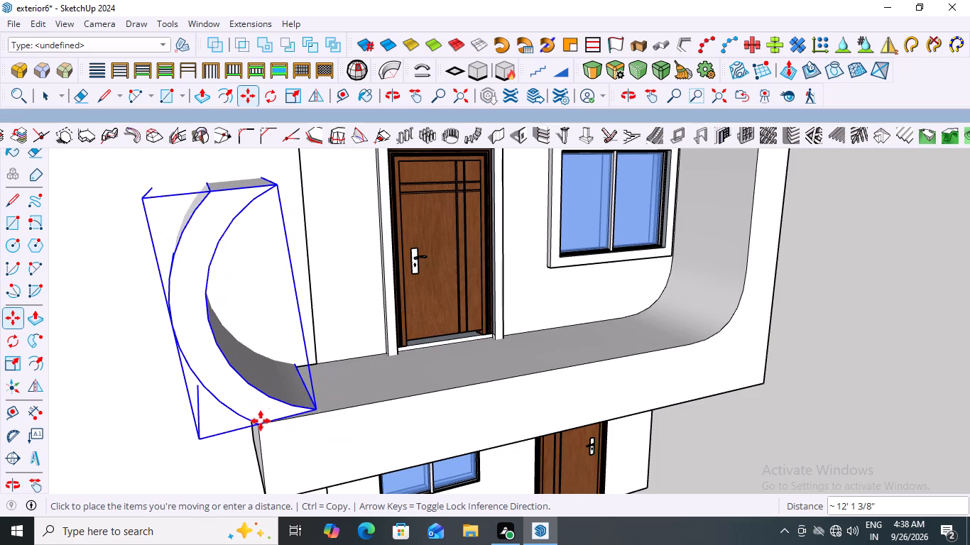
key(Escape)
scroll(535, 351, down, 2)
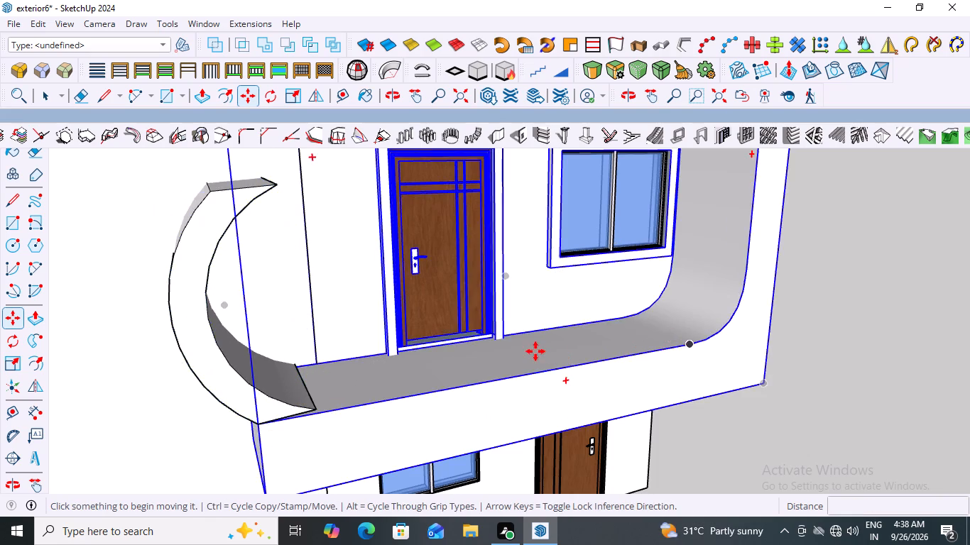
scroll(535, 351, down, 7)
key(space)
click(769, 318)
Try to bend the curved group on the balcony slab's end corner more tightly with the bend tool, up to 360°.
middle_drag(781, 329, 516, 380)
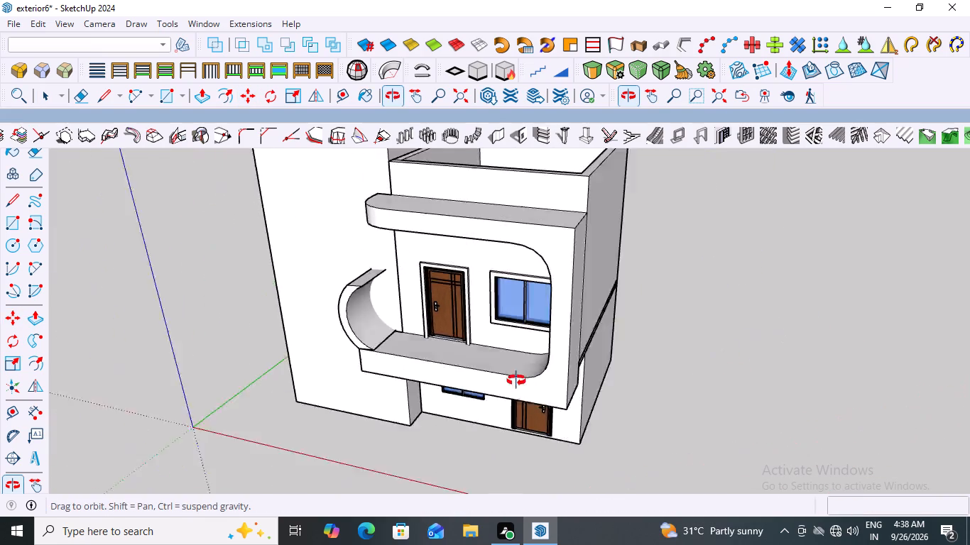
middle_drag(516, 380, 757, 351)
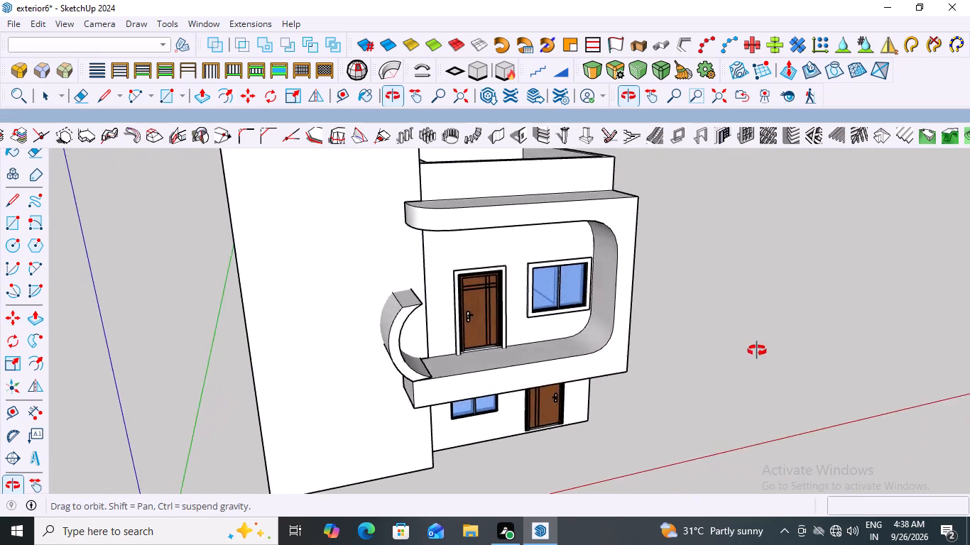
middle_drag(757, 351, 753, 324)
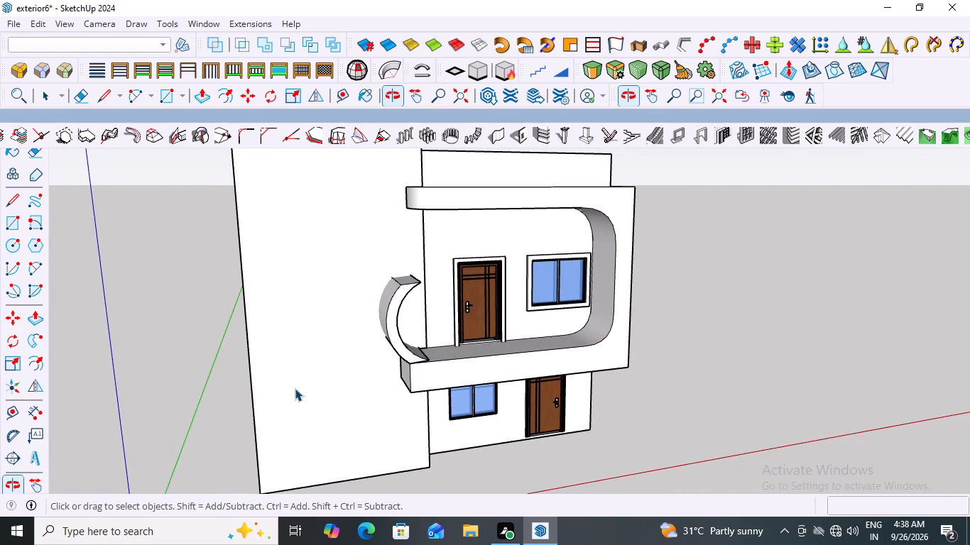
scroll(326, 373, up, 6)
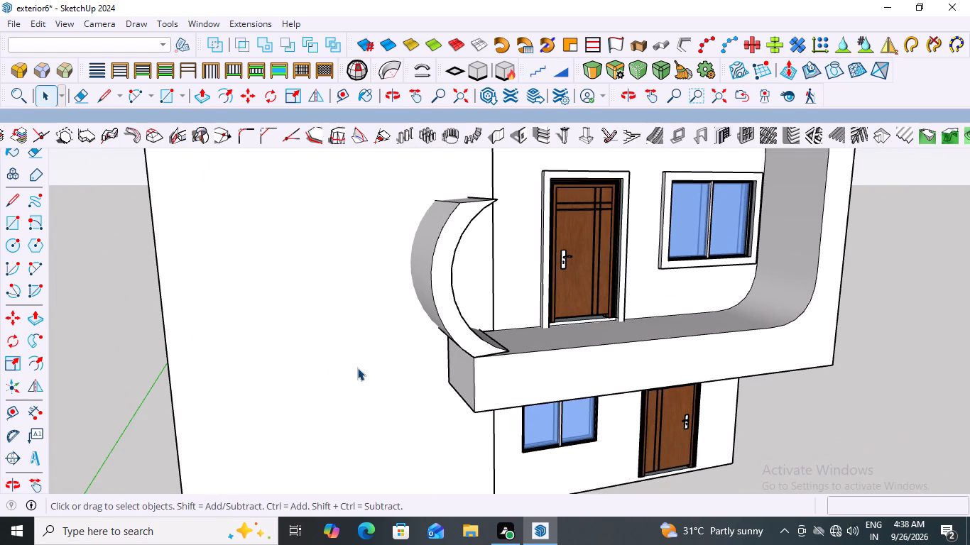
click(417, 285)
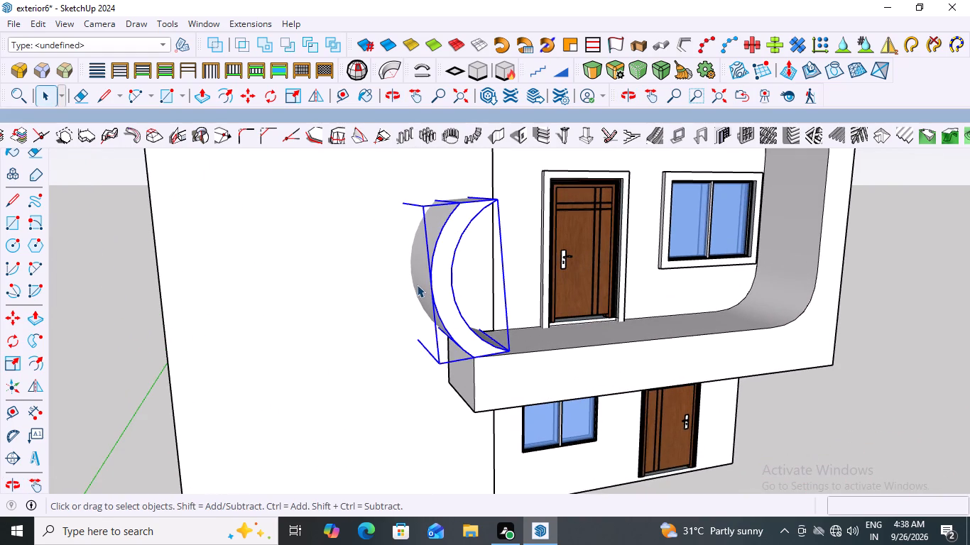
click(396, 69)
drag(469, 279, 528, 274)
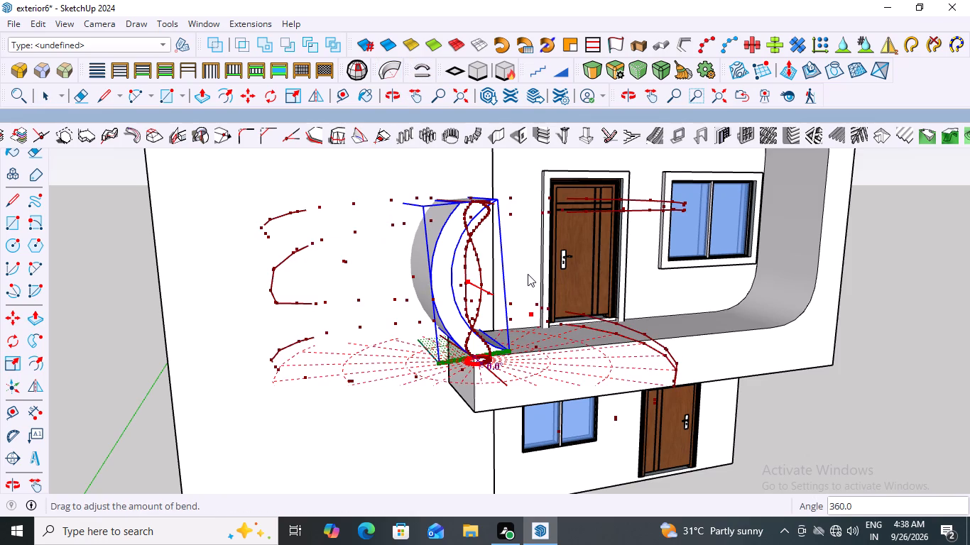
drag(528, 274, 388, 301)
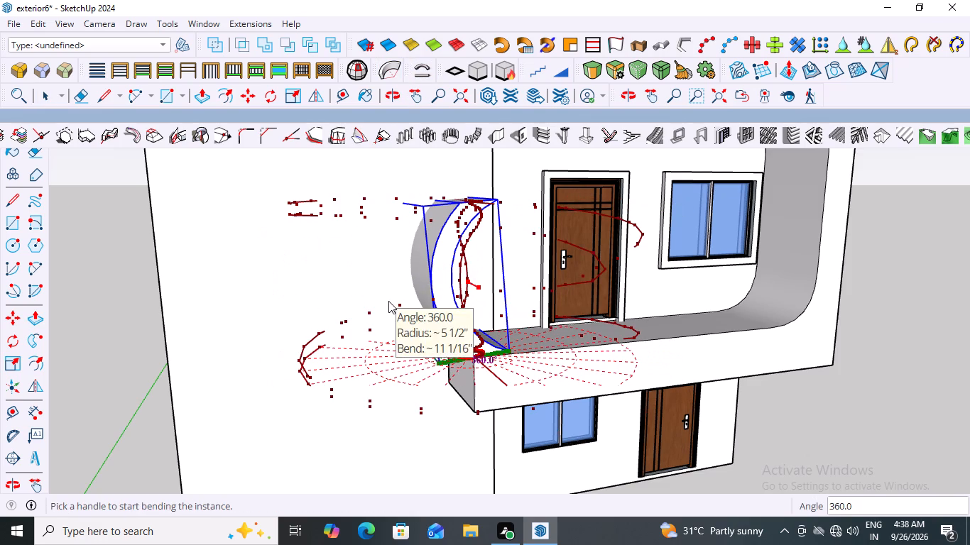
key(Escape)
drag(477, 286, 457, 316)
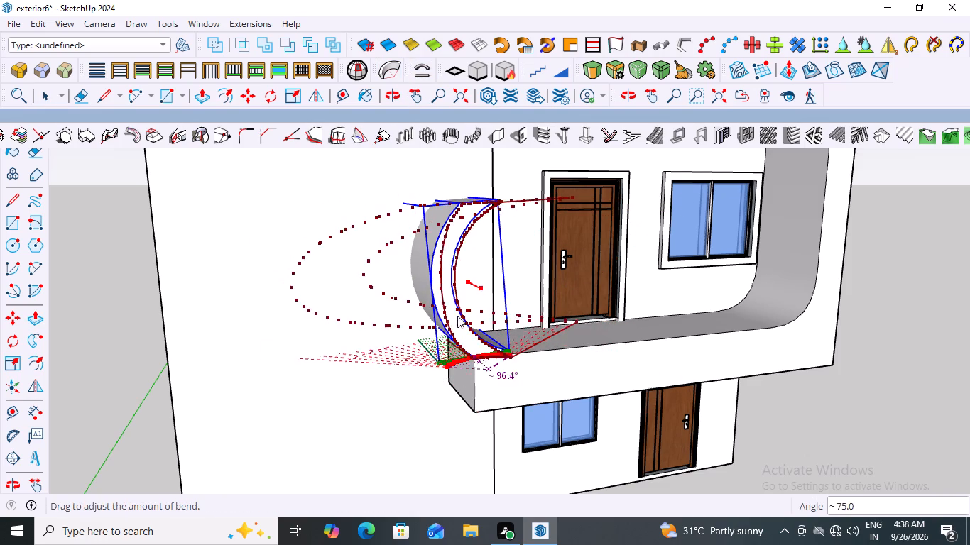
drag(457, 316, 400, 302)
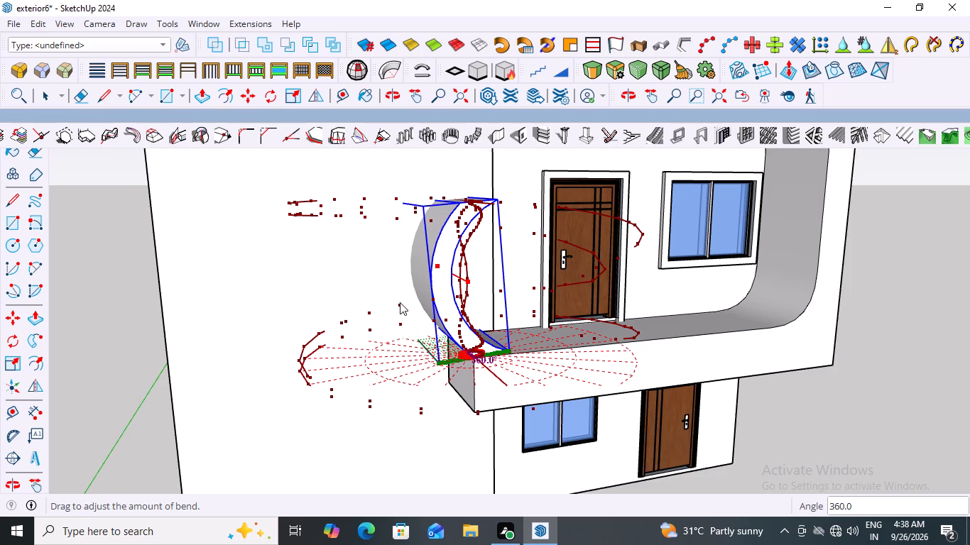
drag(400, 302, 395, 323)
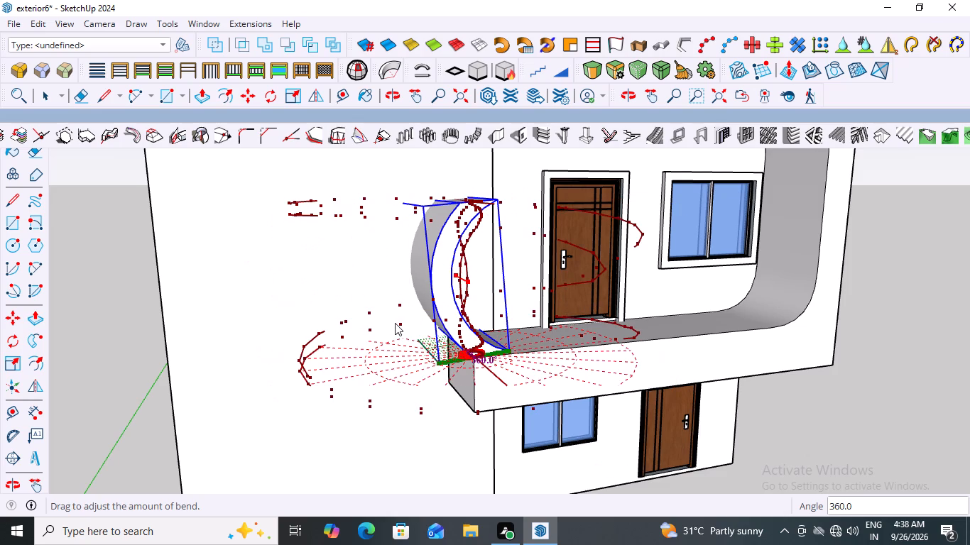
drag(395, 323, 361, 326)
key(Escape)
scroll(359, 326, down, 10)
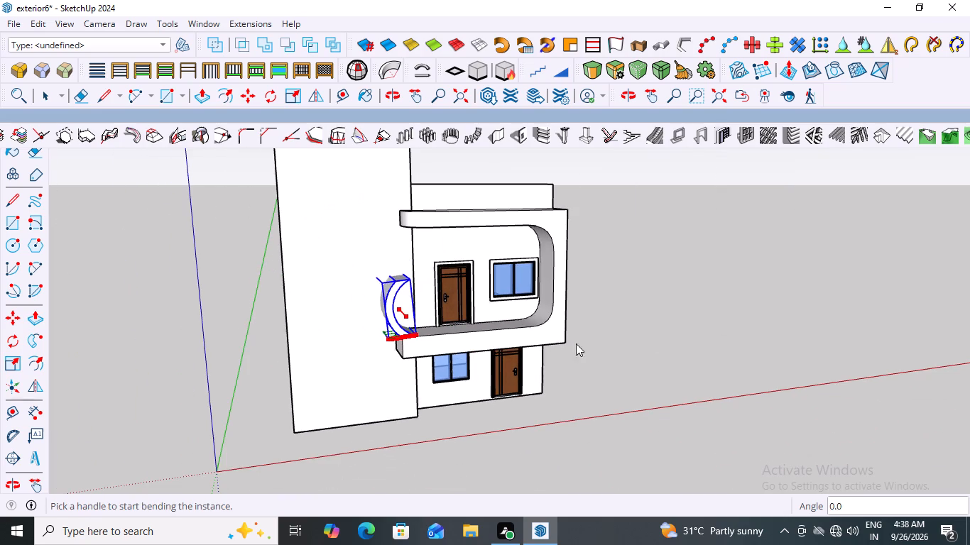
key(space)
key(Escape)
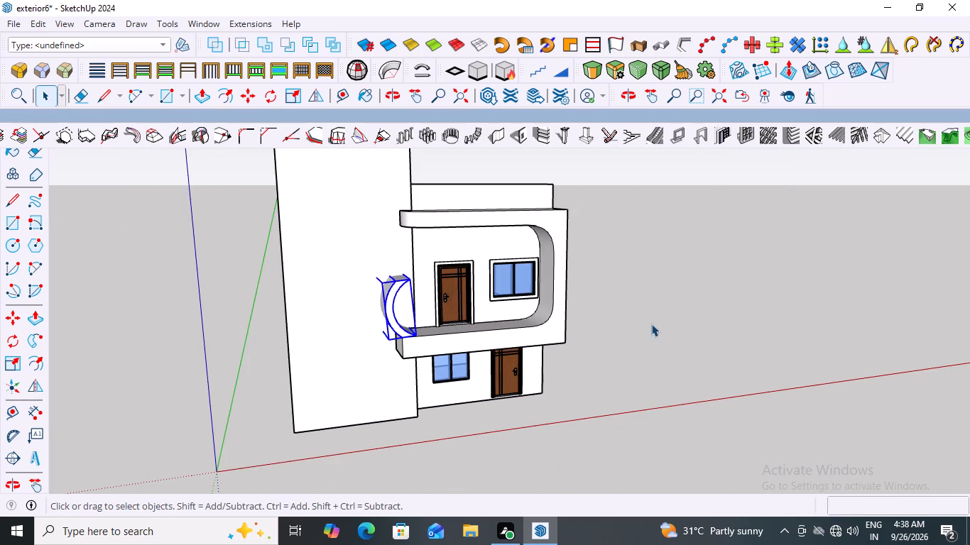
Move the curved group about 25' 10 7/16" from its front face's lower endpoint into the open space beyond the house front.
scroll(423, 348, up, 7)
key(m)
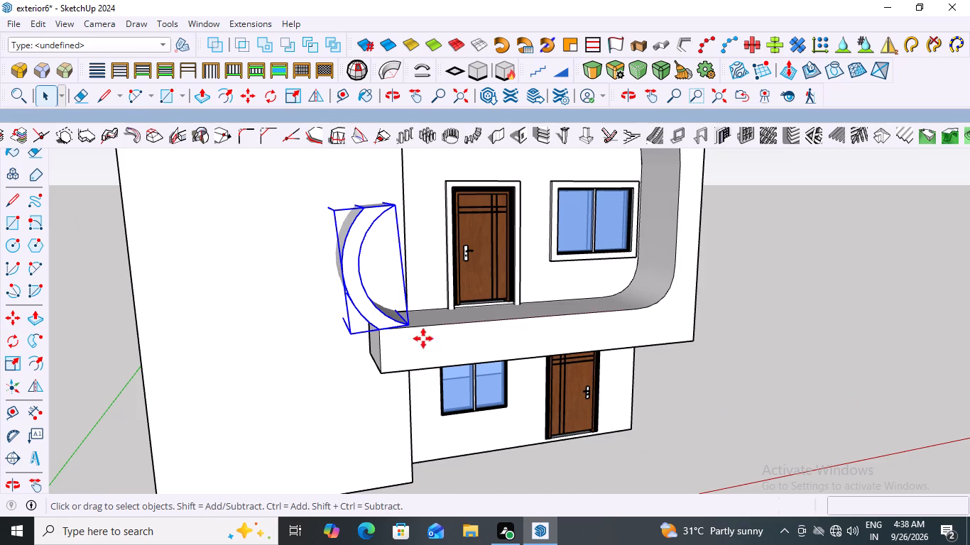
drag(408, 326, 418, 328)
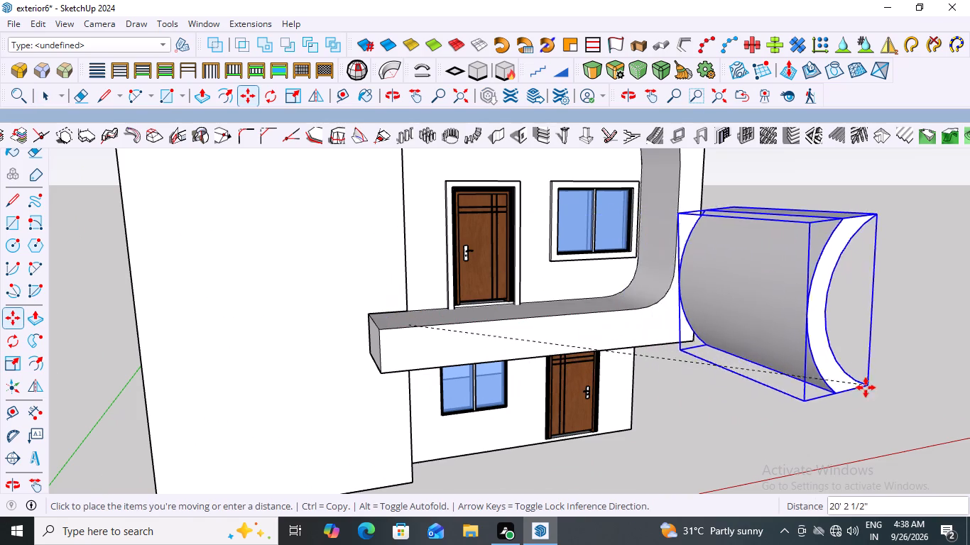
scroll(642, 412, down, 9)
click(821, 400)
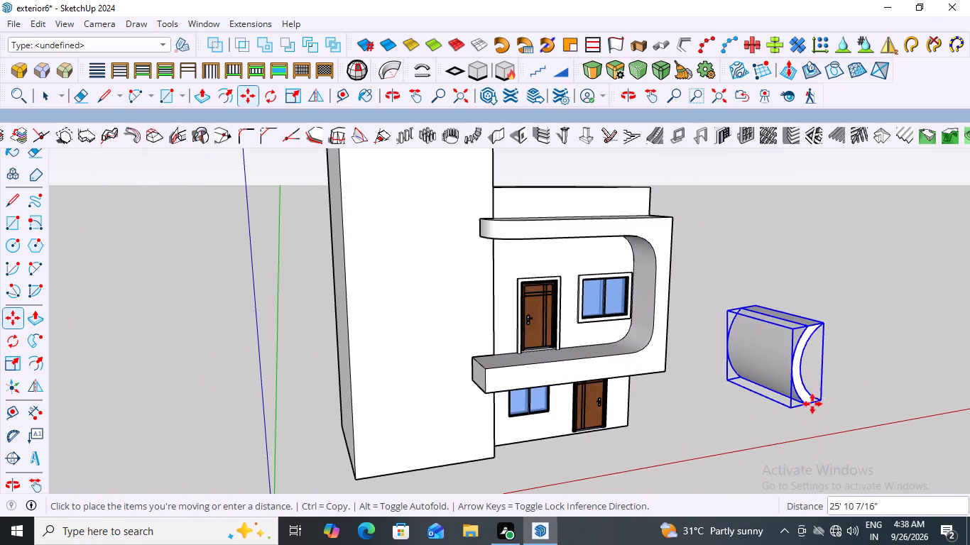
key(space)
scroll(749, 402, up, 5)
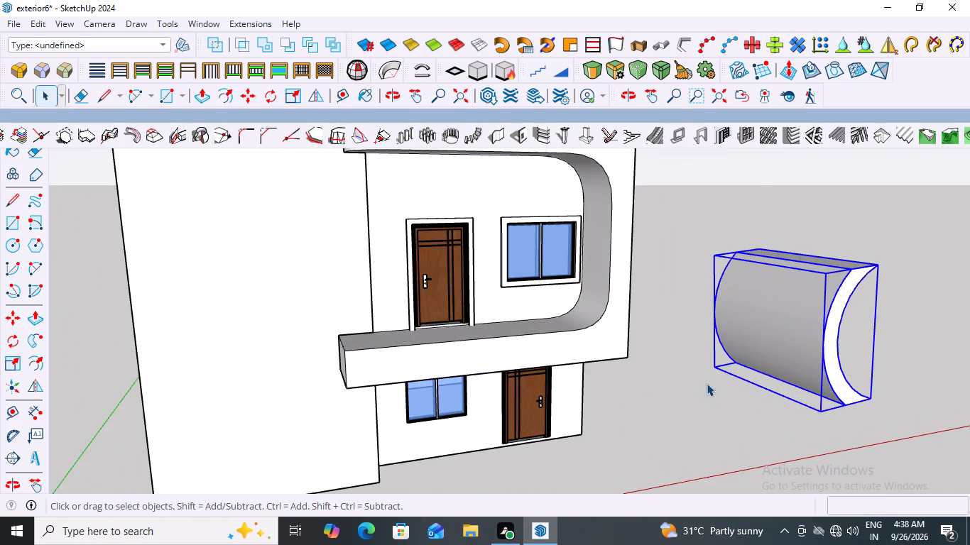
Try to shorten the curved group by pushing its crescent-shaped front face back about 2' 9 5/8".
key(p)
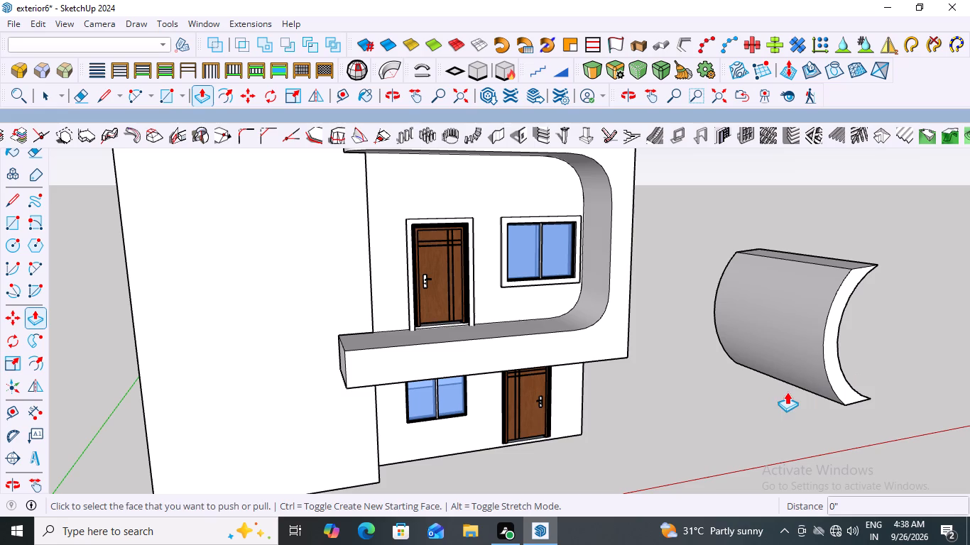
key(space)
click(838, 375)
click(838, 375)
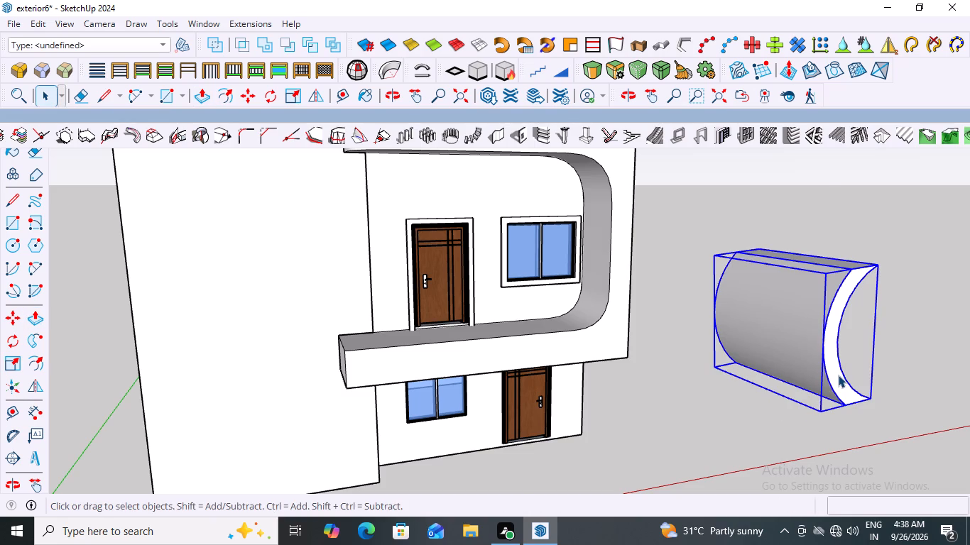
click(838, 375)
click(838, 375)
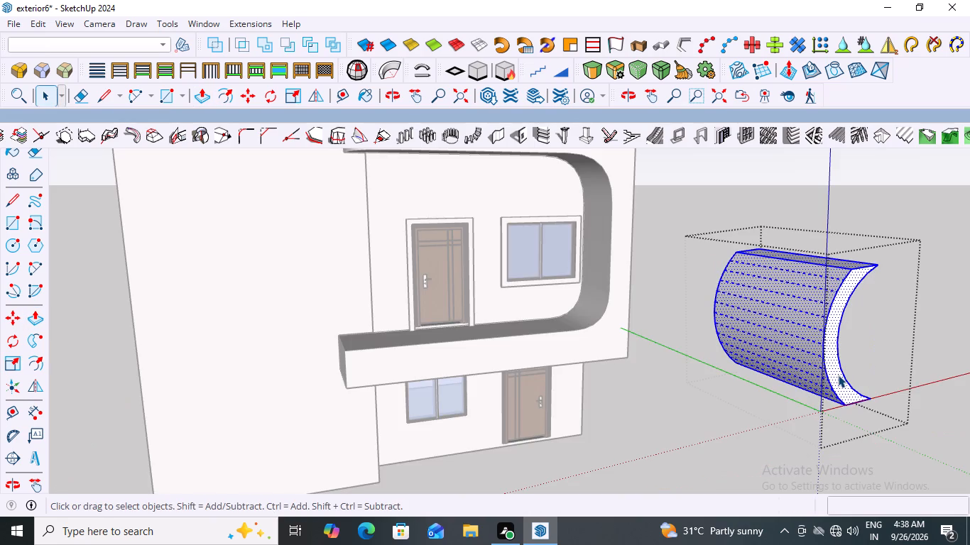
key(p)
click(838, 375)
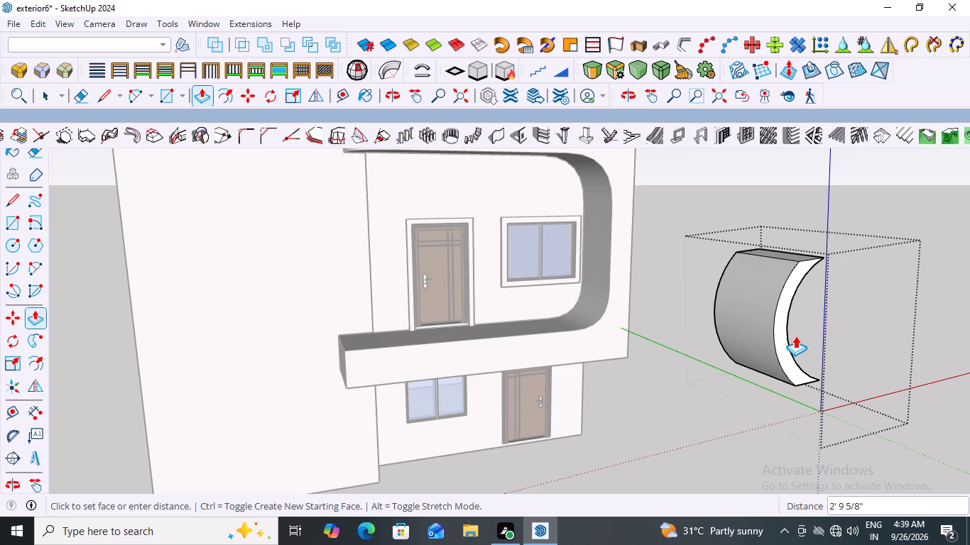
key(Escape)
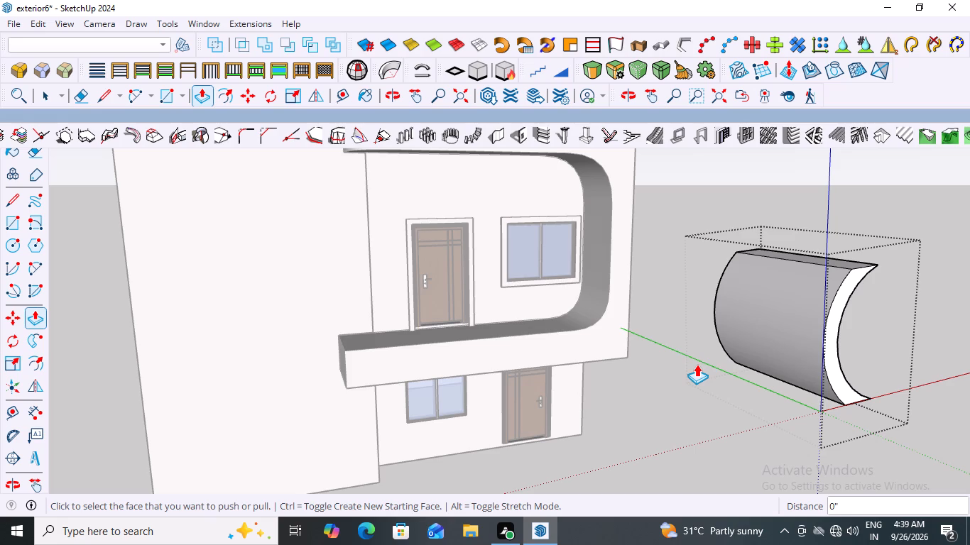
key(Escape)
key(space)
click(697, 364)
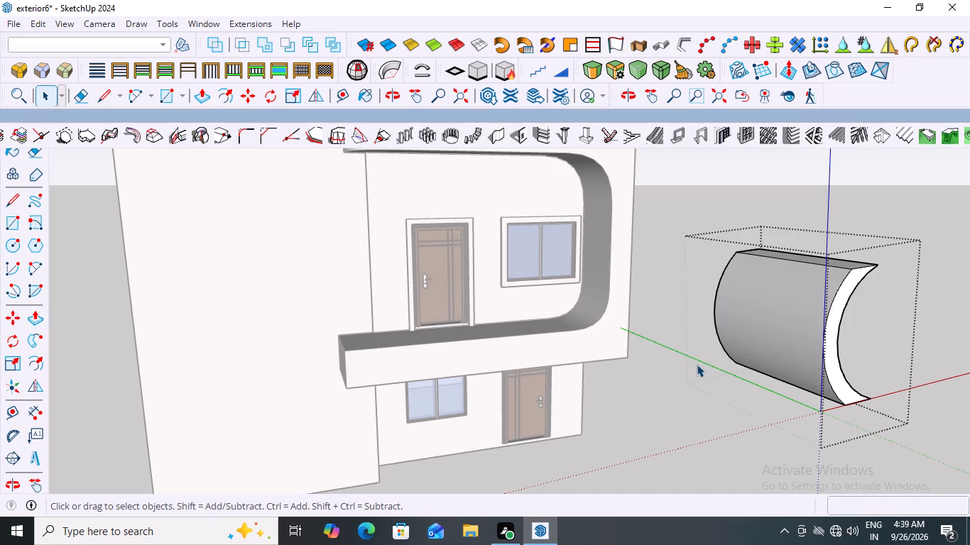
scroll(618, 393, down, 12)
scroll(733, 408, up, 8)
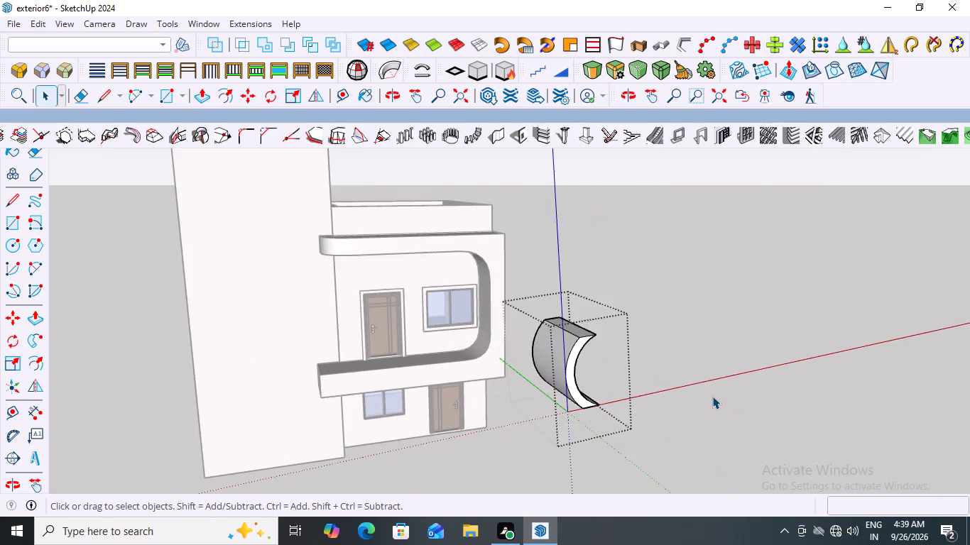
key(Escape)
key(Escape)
Delete the curved group standing in the open space beside the house.
click(569, 348)
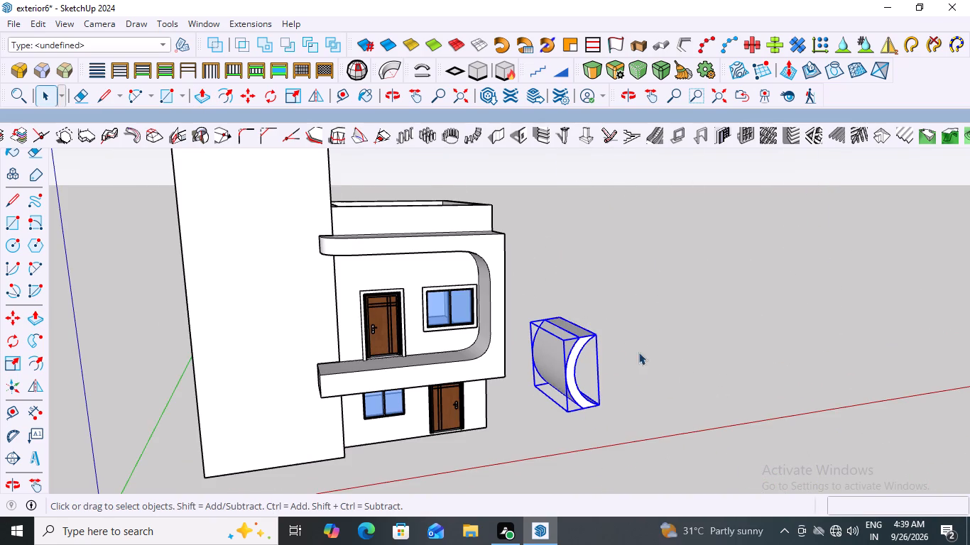
scroll(550, 346, up, 3)
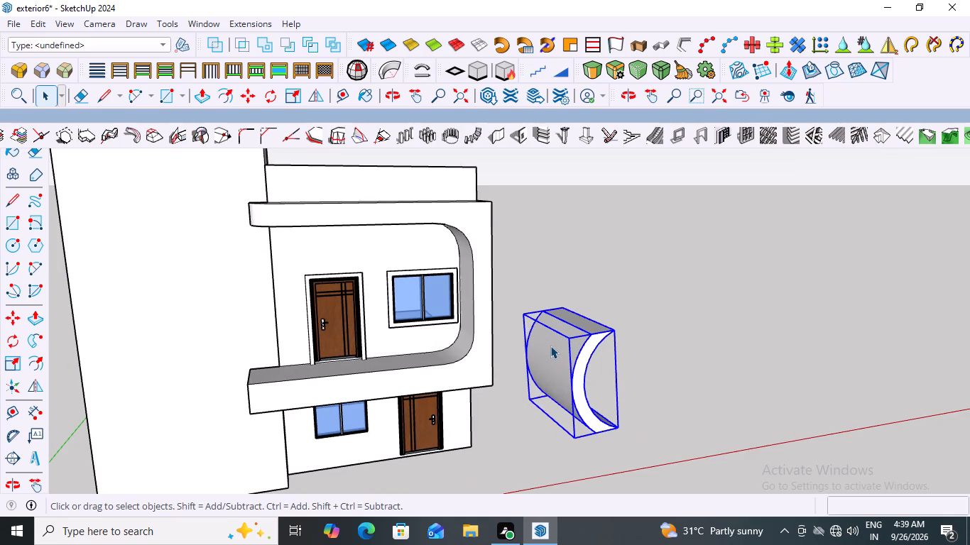
key(Delete)
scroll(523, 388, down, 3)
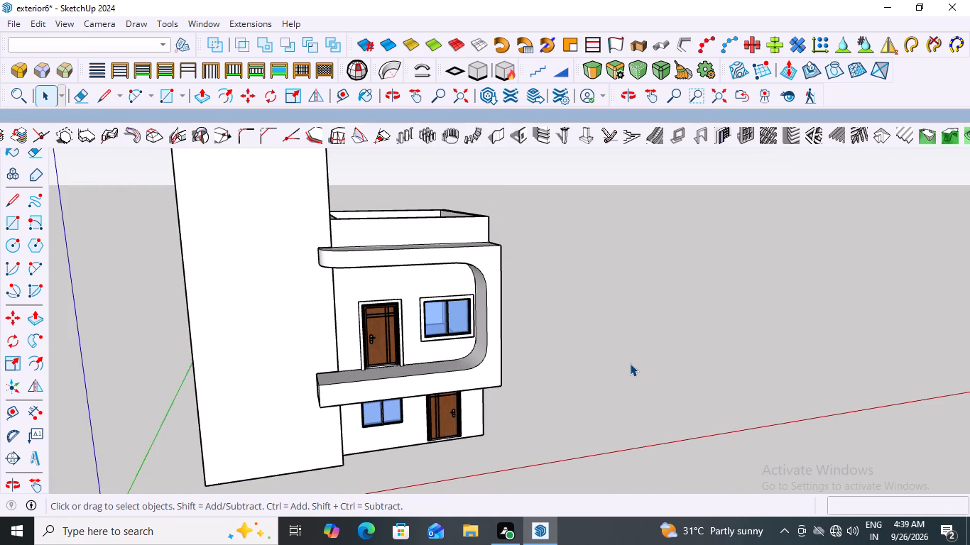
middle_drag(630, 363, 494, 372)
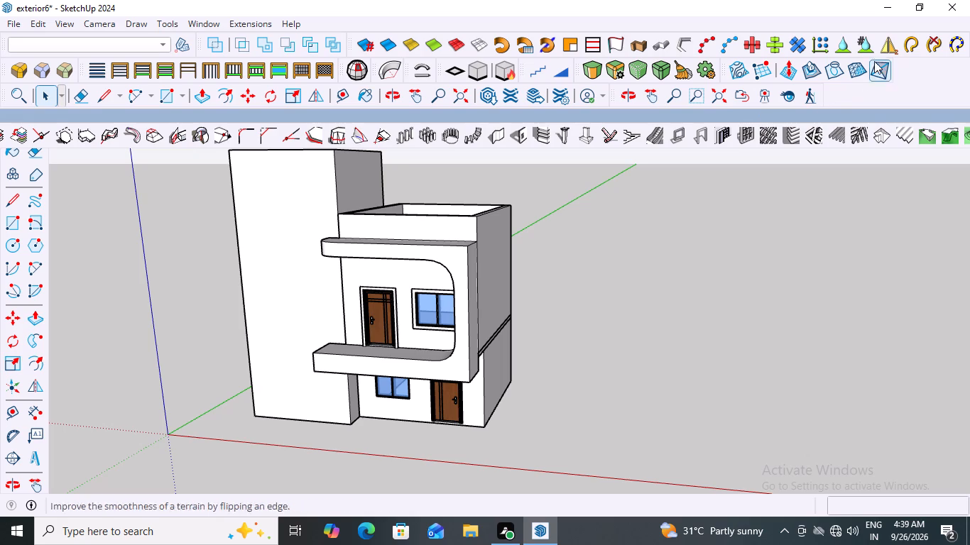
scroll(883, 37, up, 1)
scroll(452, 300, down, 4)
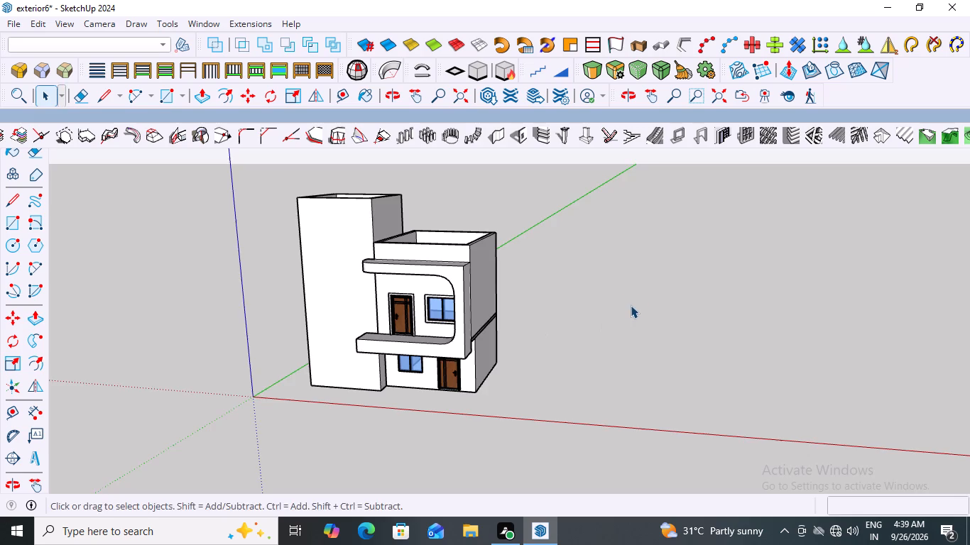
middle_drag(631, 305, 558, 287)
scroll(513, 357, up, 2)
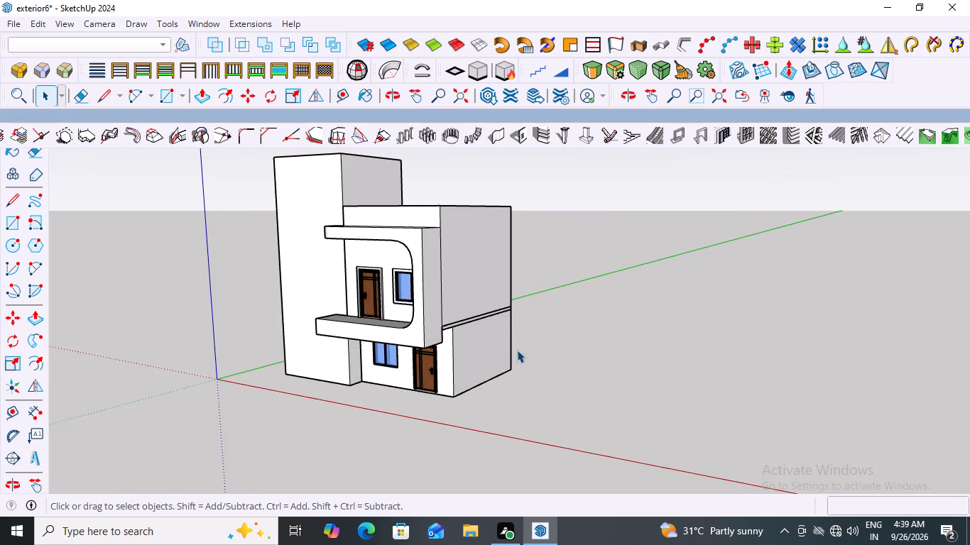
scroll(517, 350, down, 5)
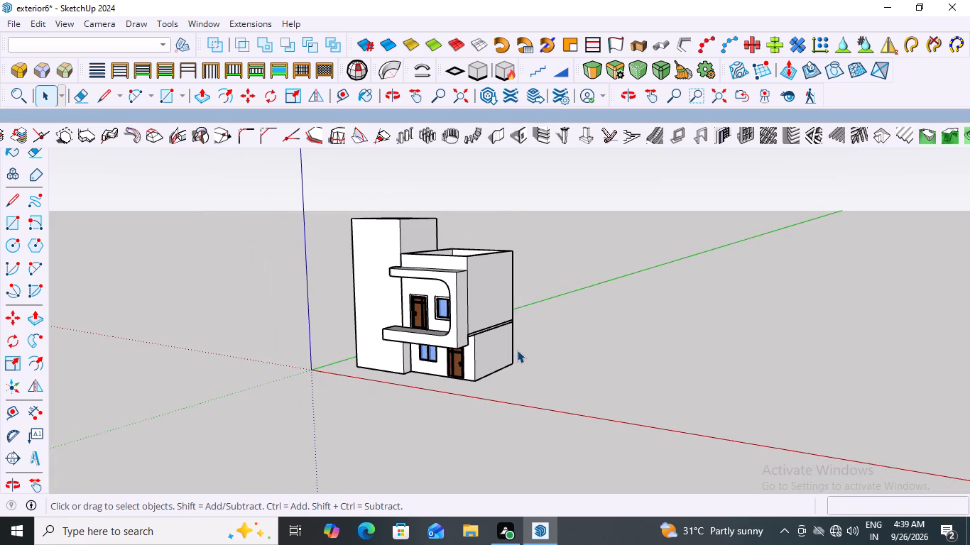
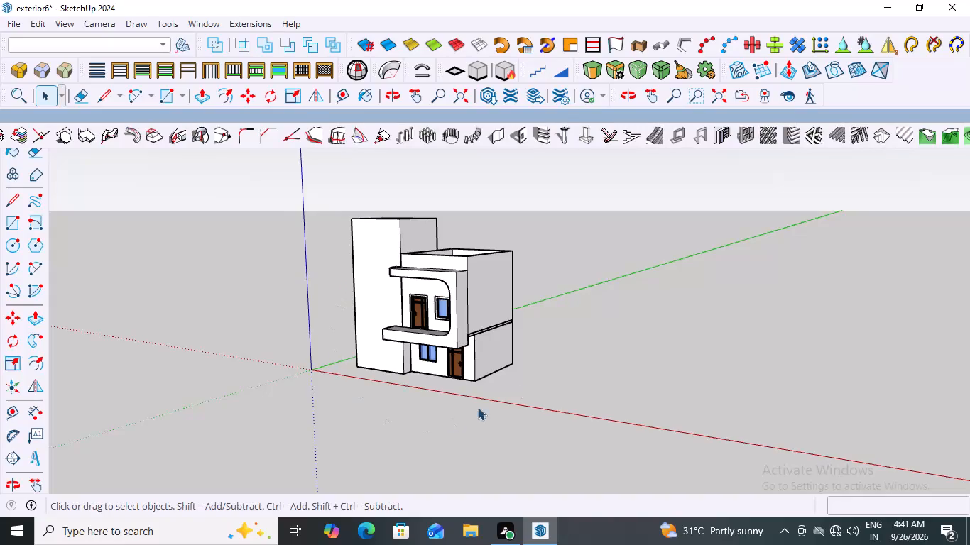
Draw a circle flat on the open ground beside the house, near the ground-floor entrance corner.
scroll(524, 370, up, 6)
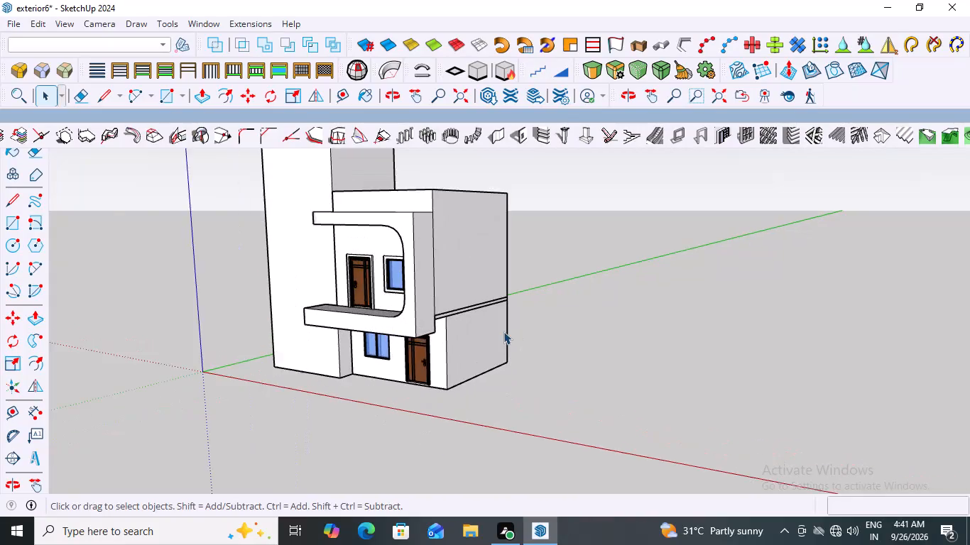
scroll(503, 331, up, 3)
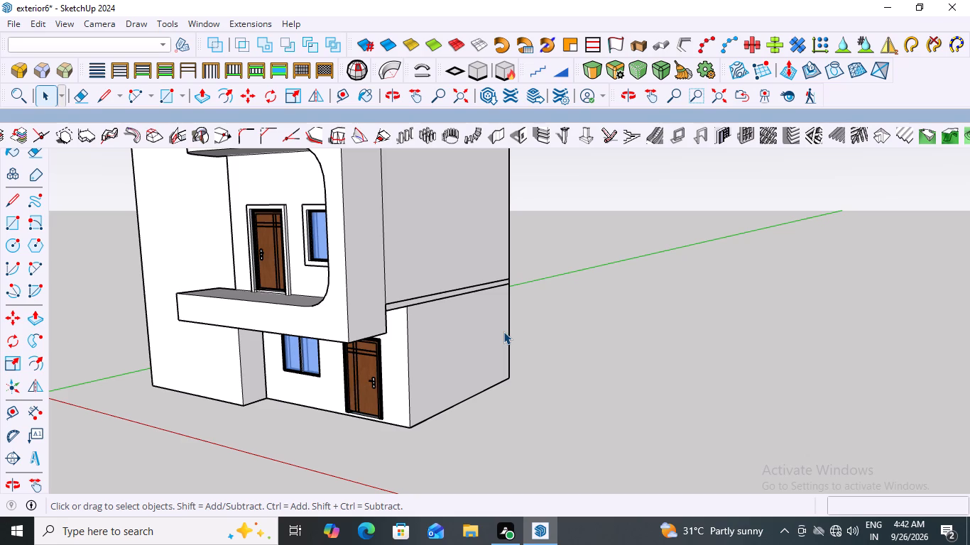
key(c)
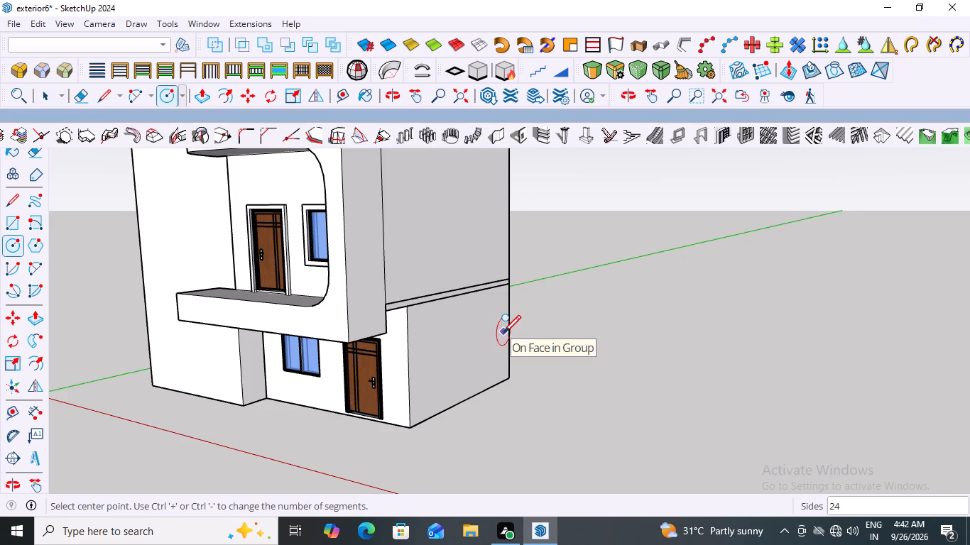
scroll(600, 304, down, 10)
scroll(606, 418, up, 7)
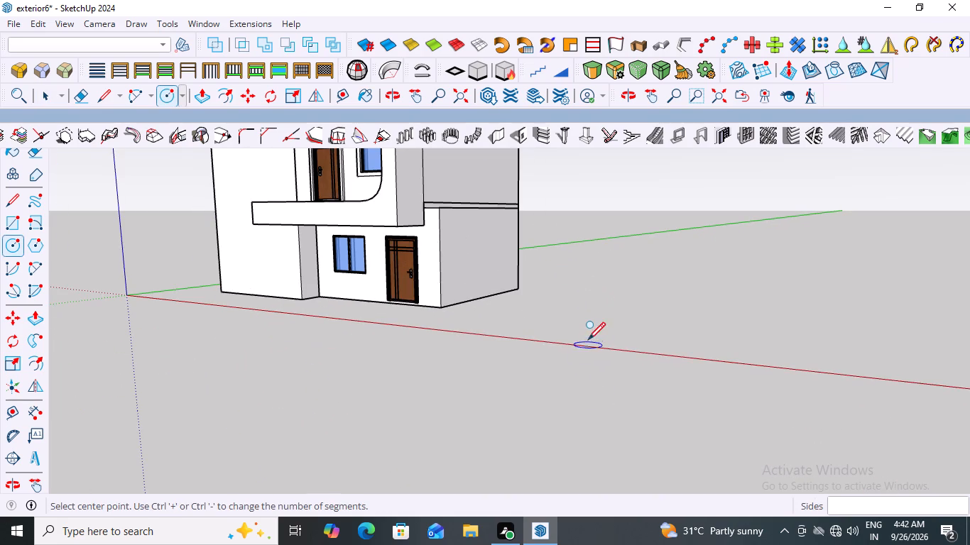
click(586, 324)
click(596, 331)
Draw a second, smaller ground circle of about 6 3/16" radius between the first circle and the red axis.
scroll(599, 320, up, 6)
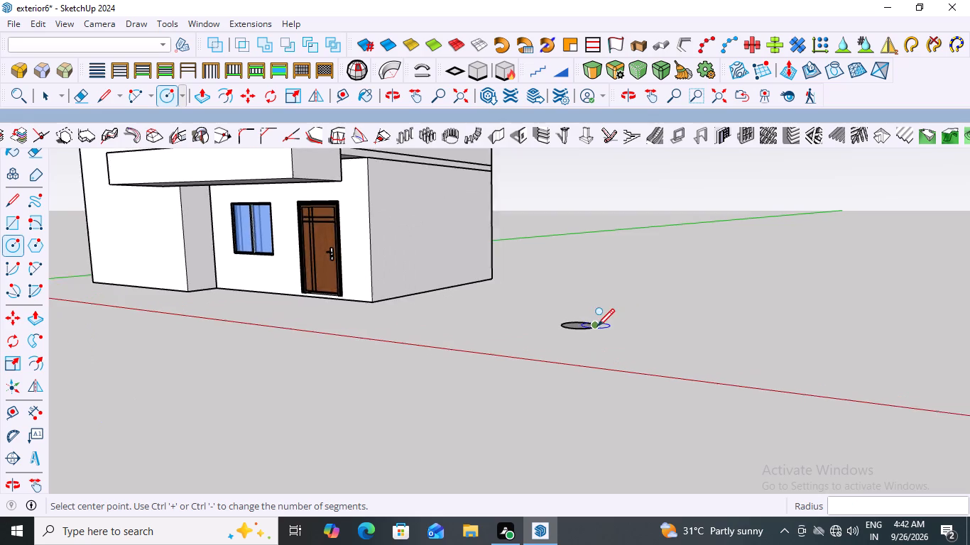
scroll(597, 325, up, 1)
click(590, 356)
click(604, 365)
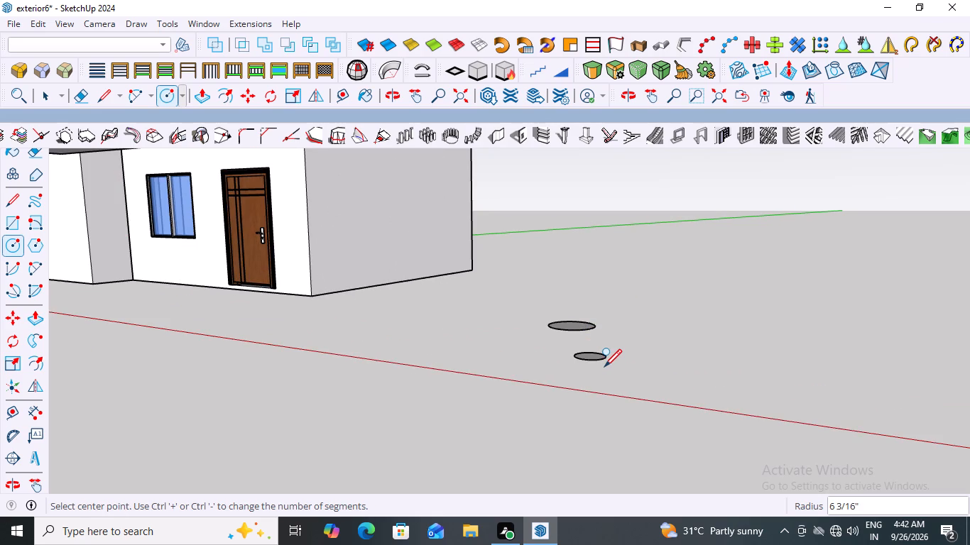
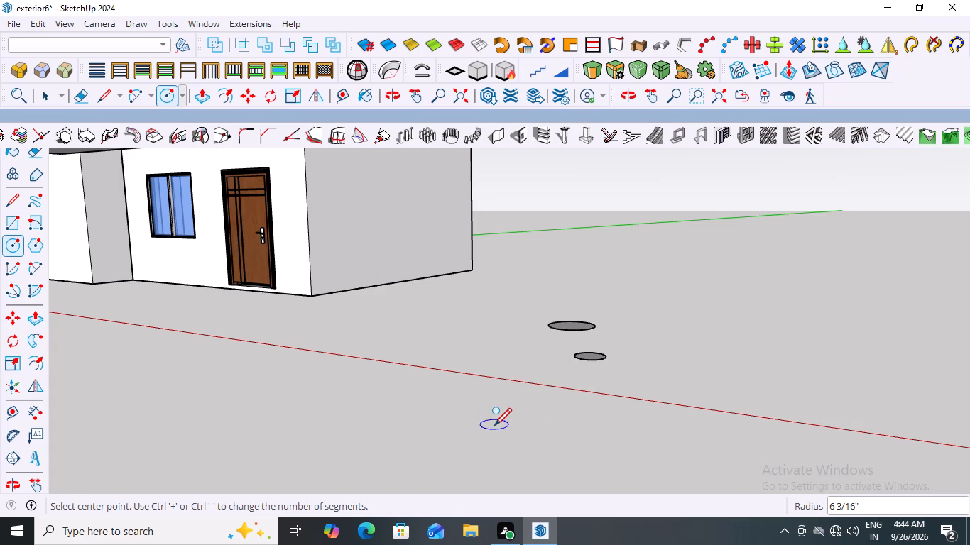
Draw two ground circles: about 5 9/16" radius beside the first large circle, and about 6 1/8" radius nearer the red axis.
scroll(553, 356, up, 2)
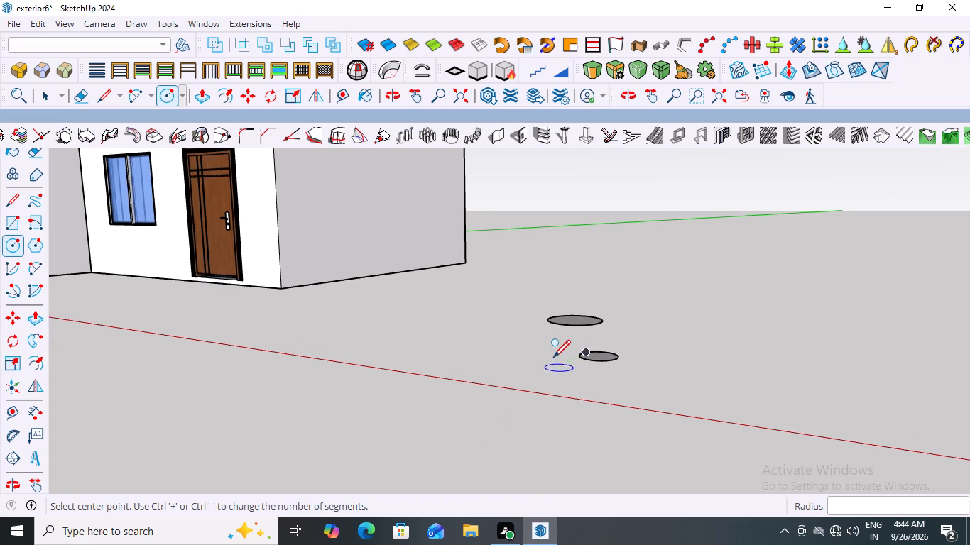
click(529, 322)
click(517, 323)
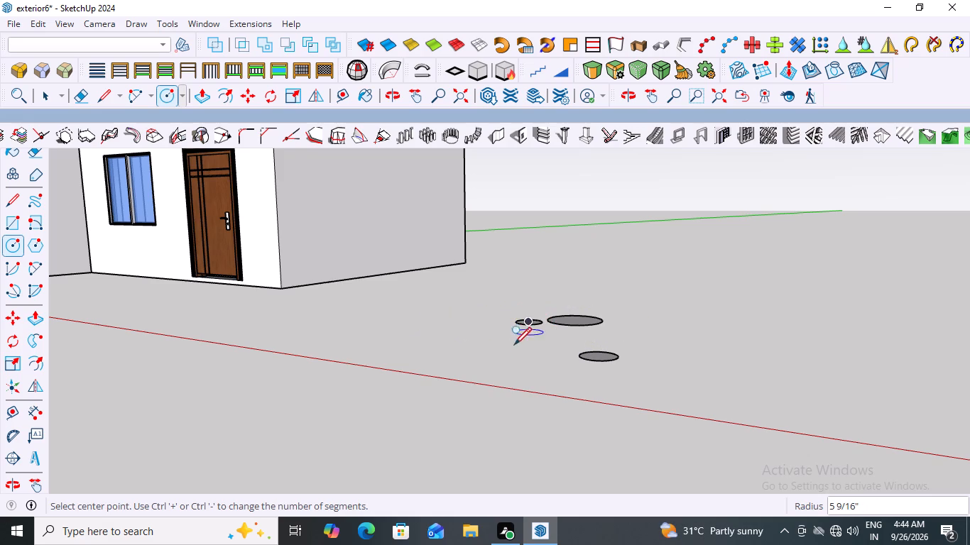
click(498, 357)
click(515, 365)
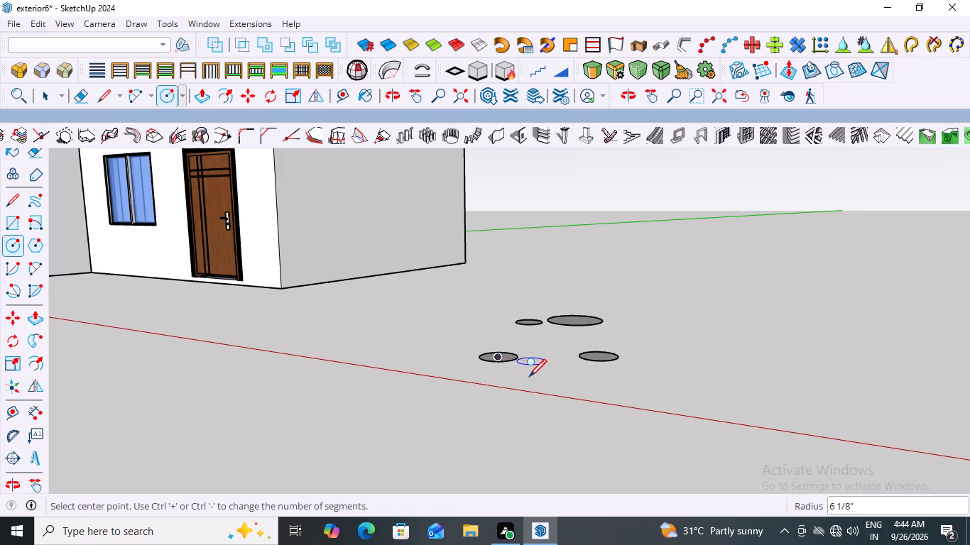
Draw a small ground circle of about 1 13/16" radius just beside the 6 1/8" radius circle, inside the cluster.
scroll(533, 380, down, 2)
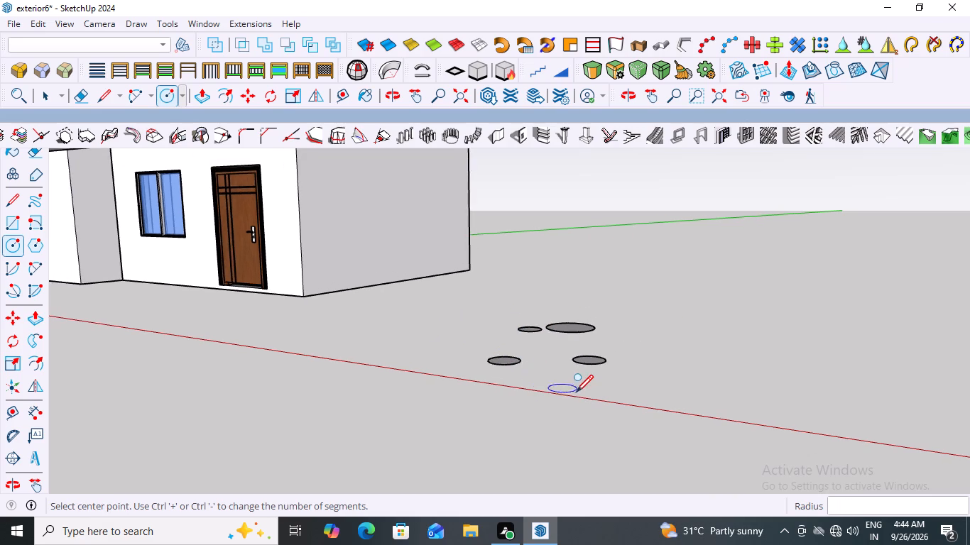
scroll(576, 391, up, 6)
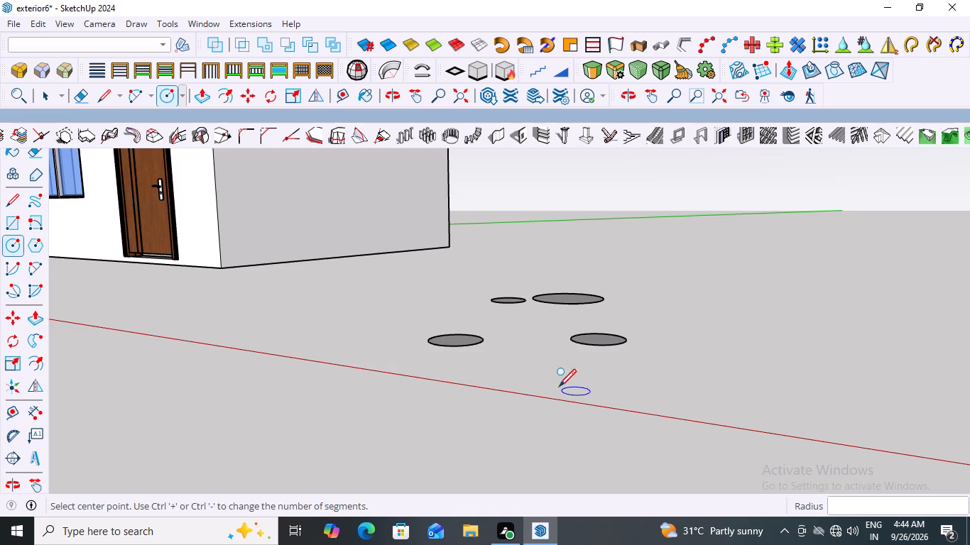
scroll(540, 375, down, 4)
scroll(526, 397, up, 6)
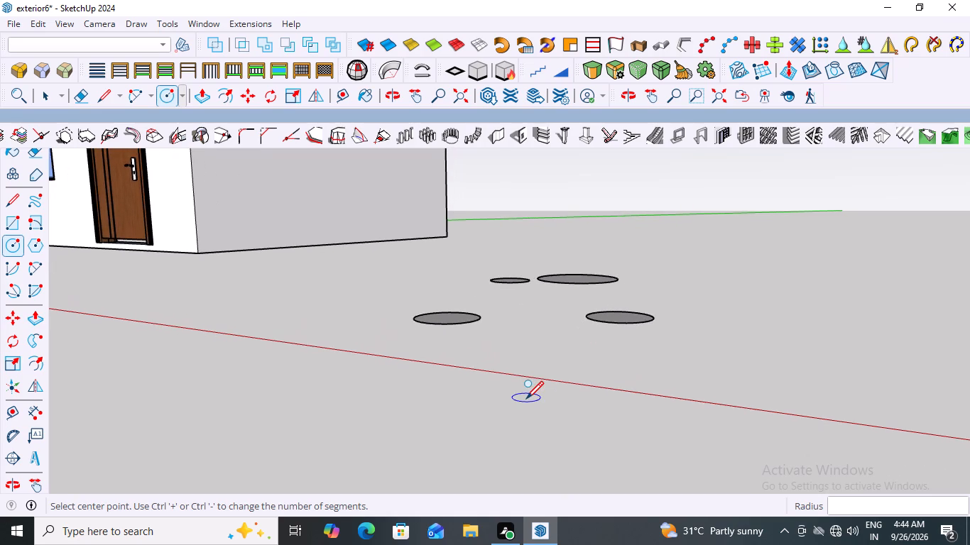
scroll(526, 397, up, 1)
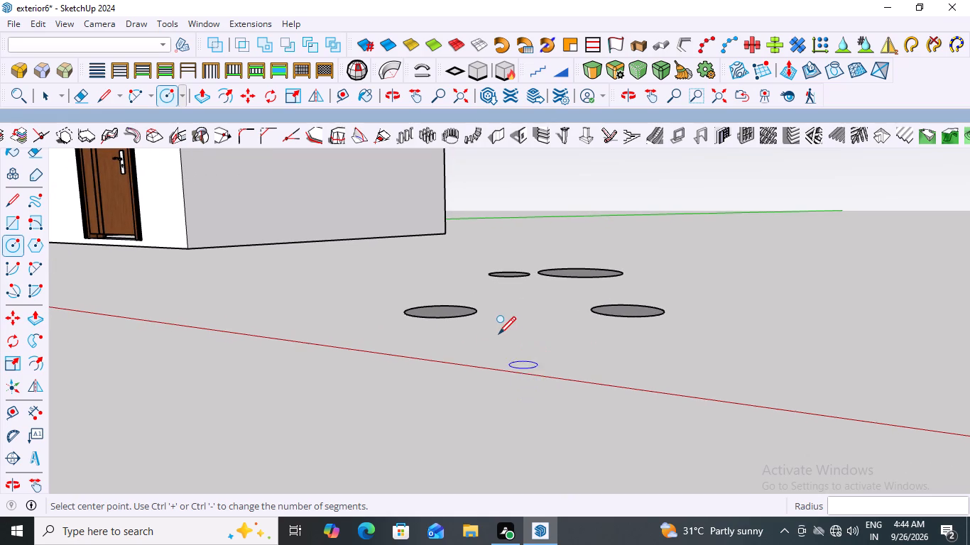
click(495, 331)
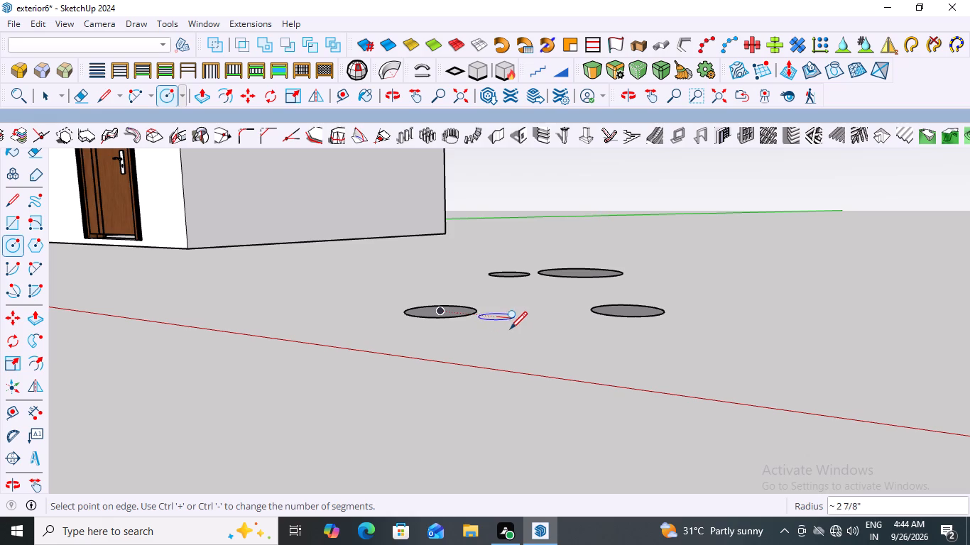
click(505, 332)
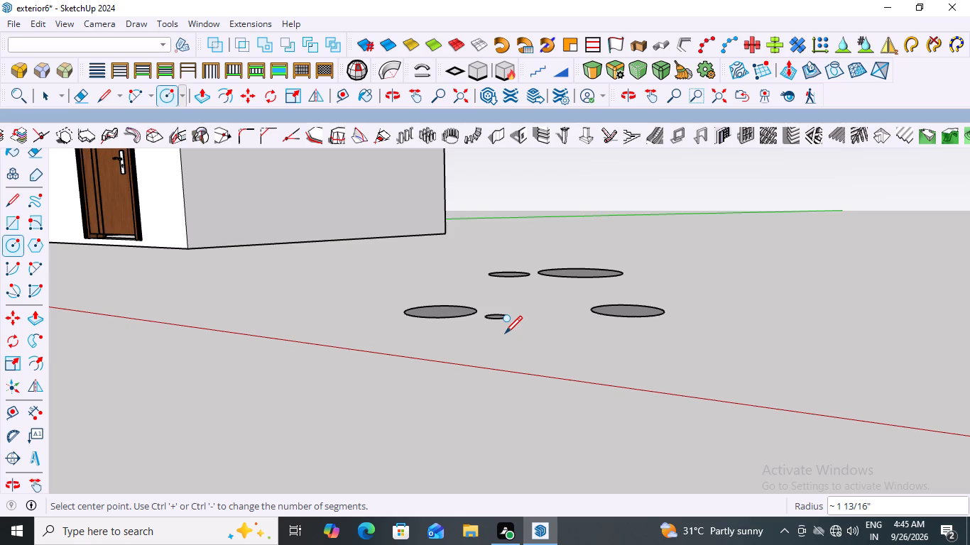
Draw a tiny ground circle of about 5/8" radius between the 1 13/16" circle and the 6 3/16" radius circle.
scroll(573, 393, up, 3)
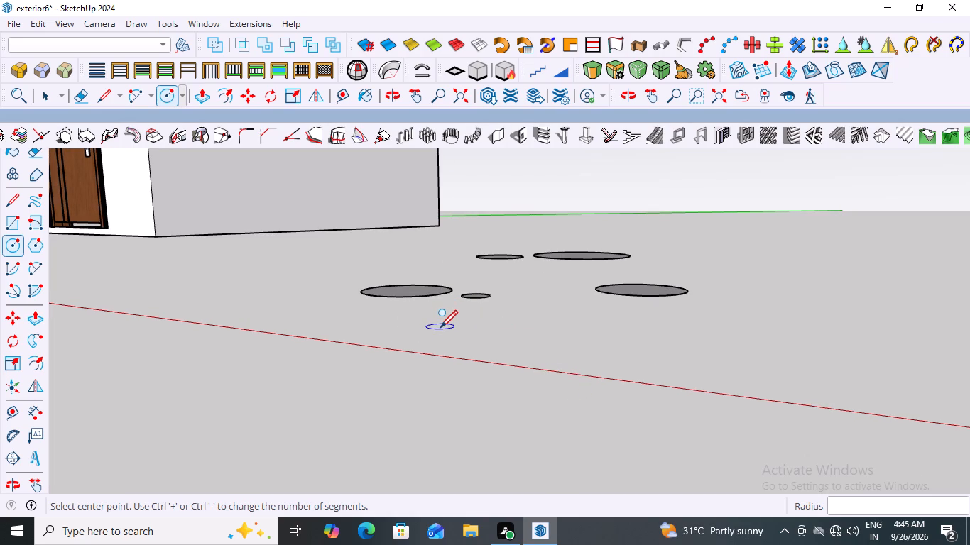
scroll(498, 311, up, 4)
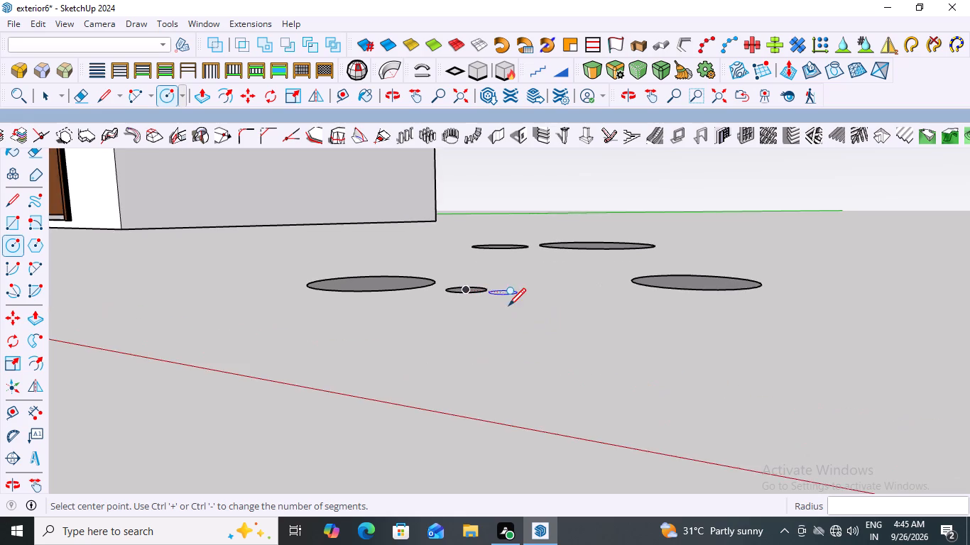
scroll(508, 304, up, 3)
click(526, 294)
click(534, 307)
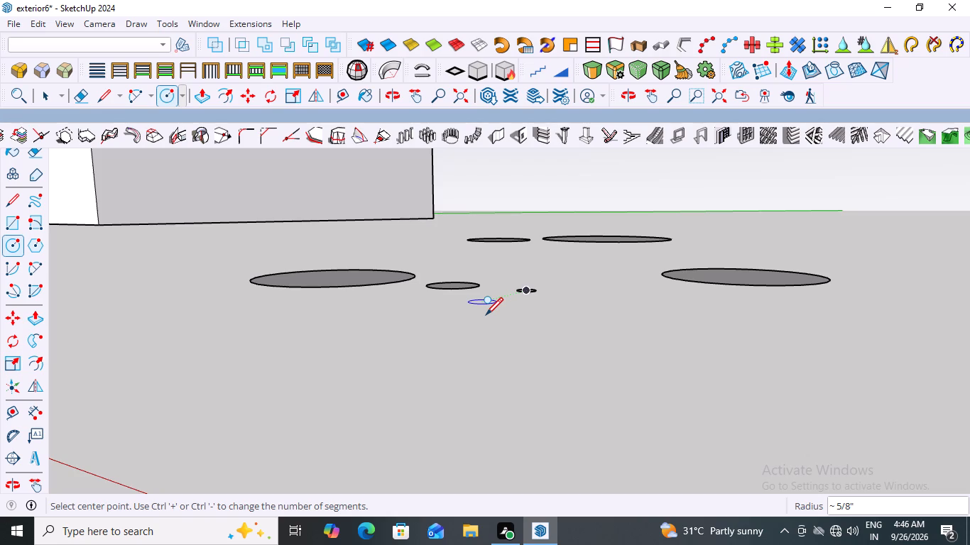
Draw two ground circles of about 2 1/16" radius, one in front of the other, in the middle of the cluster.
scroll(463, 299, down, 7)
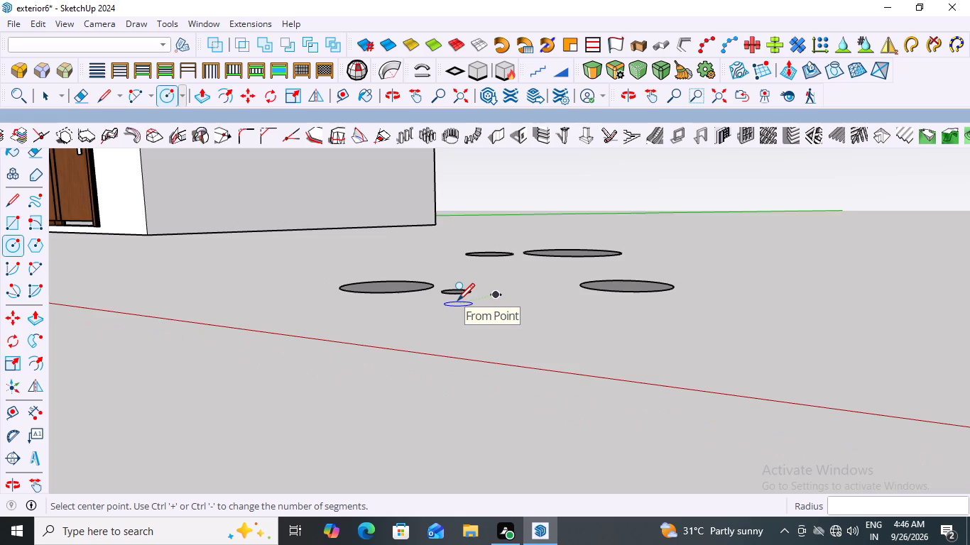
scroll(442, 341, up, 4)
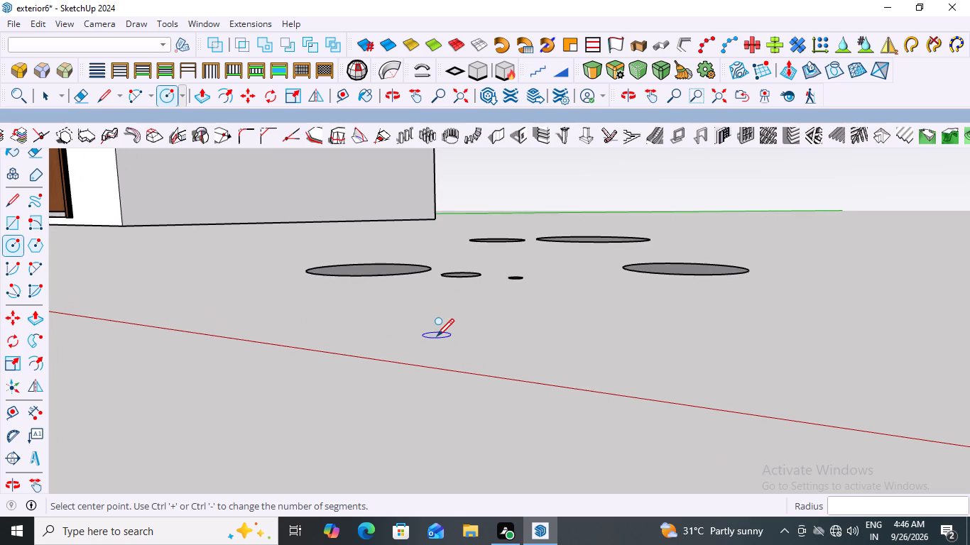
scroll(432, 337, down, 11)
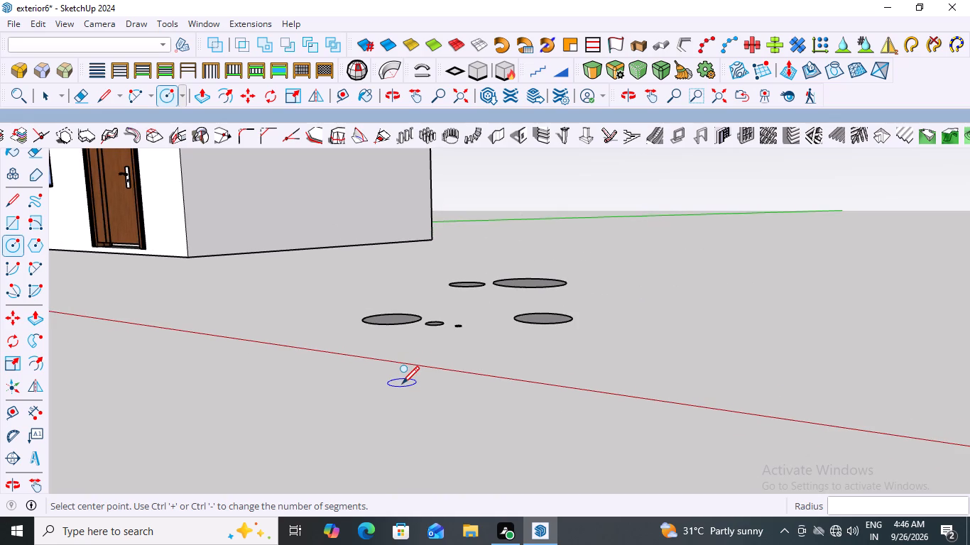
scroll(414, 368, up, 2)
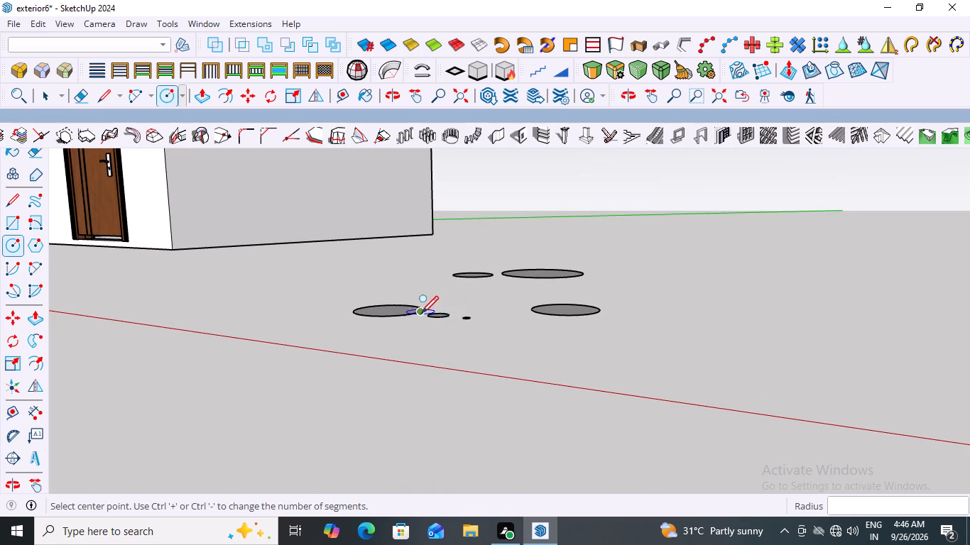
scroll(472, 316, up, 3)
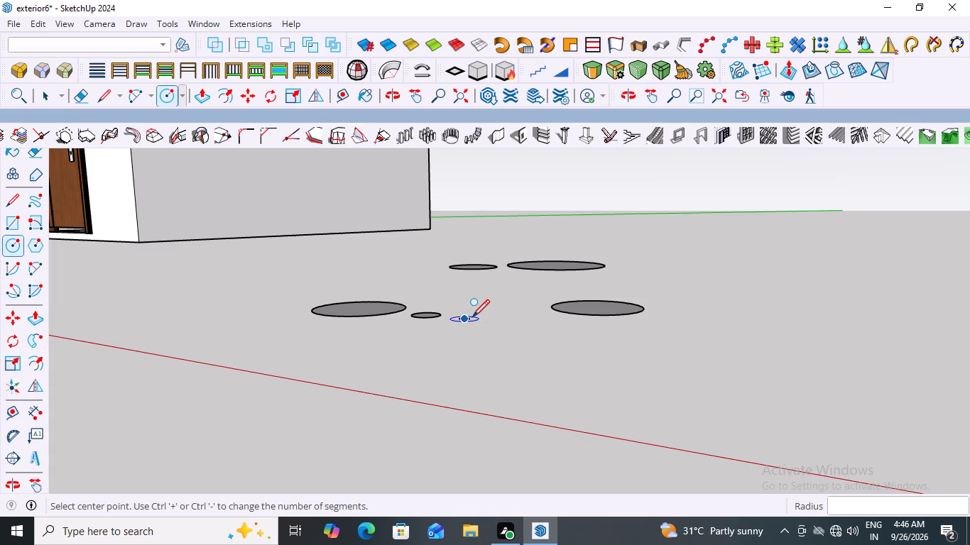
scroll(482, 334, up, 2)
click(485, 291)
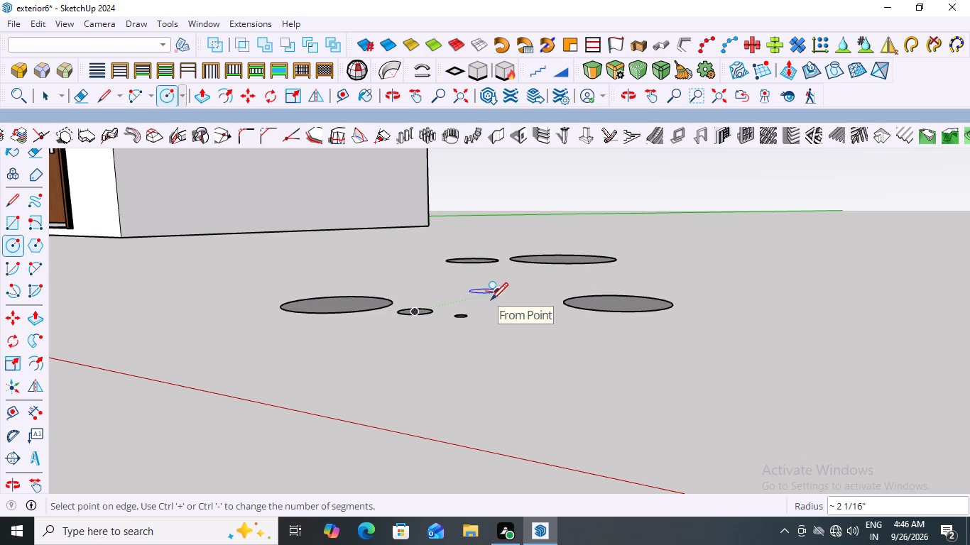
click(491, 299)
click(494, 309)
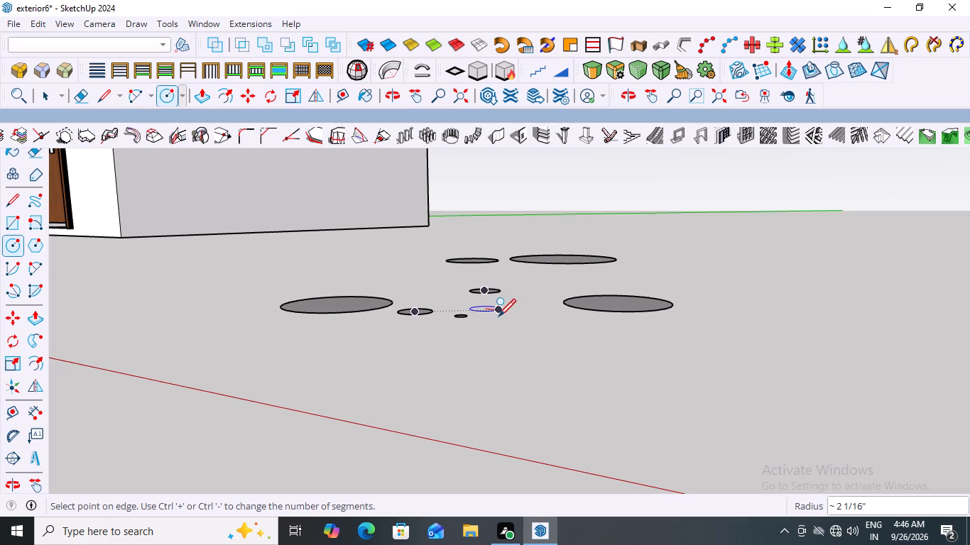
click(498, 313)
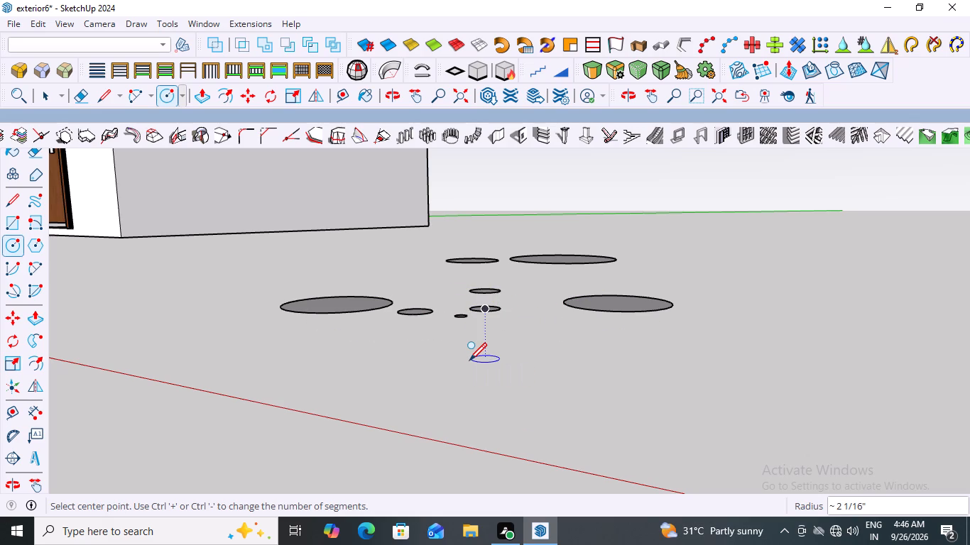
Draw a ground circle of about 1 1/16" radius in front of the two matching 2 1/16" circles, viewed from above.
scroll(469, 359, up, 2)
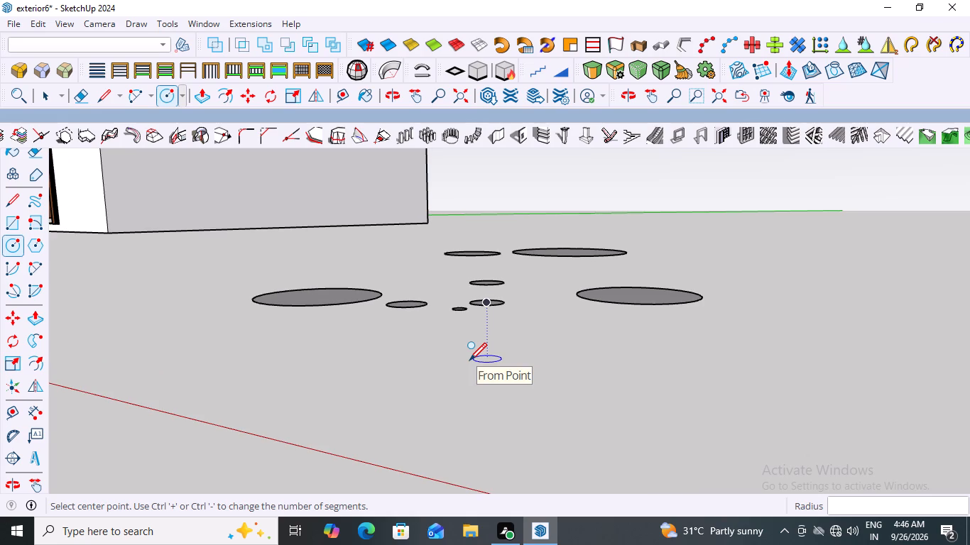
scroll(514, 322, up, 7)
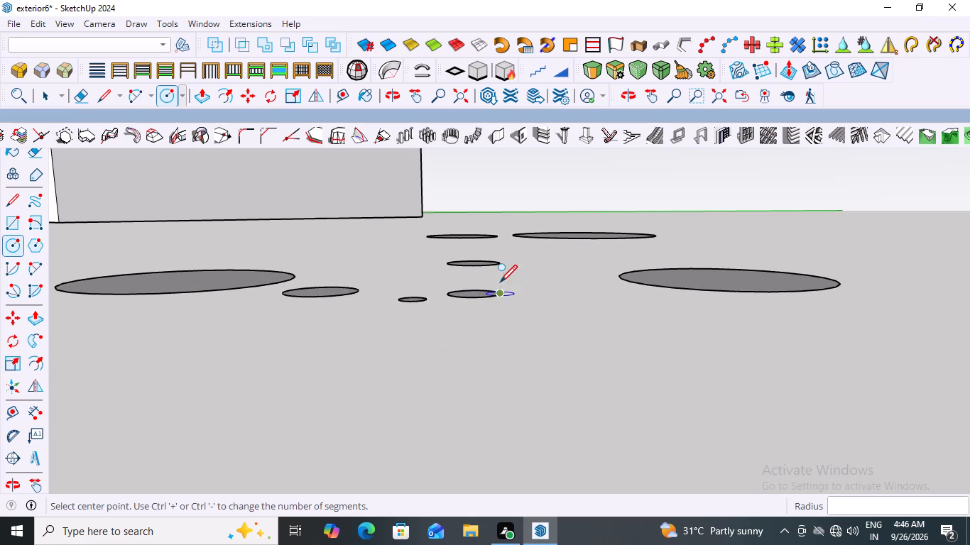
scroll(503, 266, up, 5)
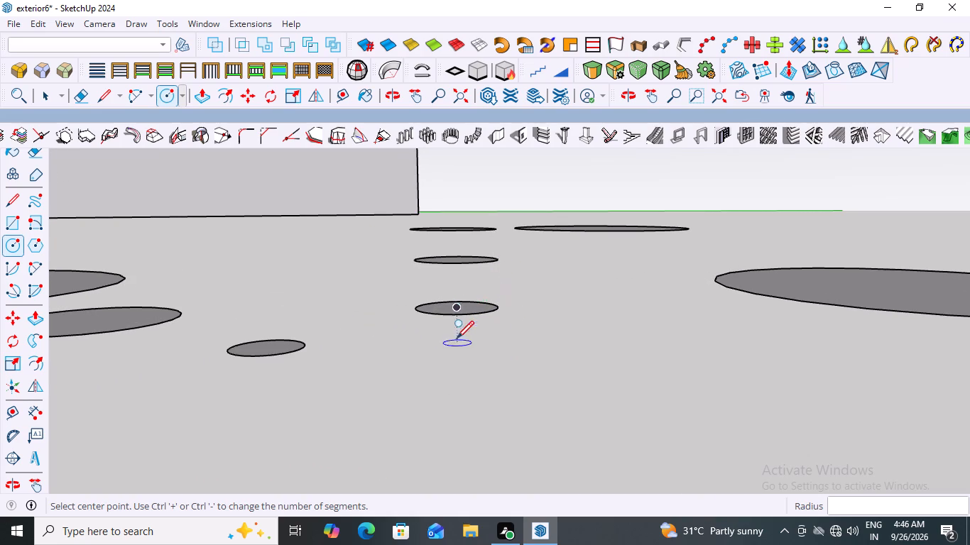
scroll(459, 314, down, 7)
scroll(400, 355, up, 5)
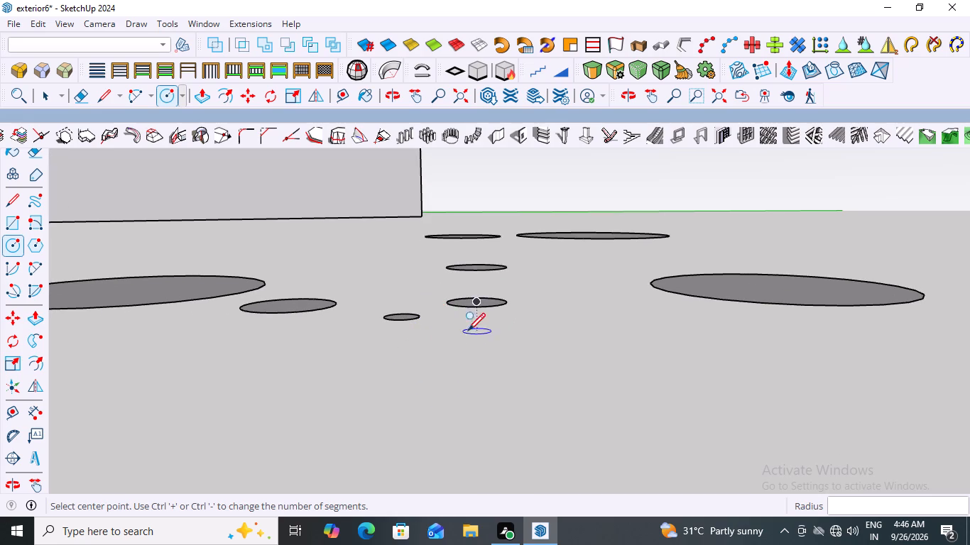
scroll(474, 321, up, 6)
scroll(507, 326, down, 8)
middle_drag(491, 318, 497, 441)
scroll(506, 361, up, 2)
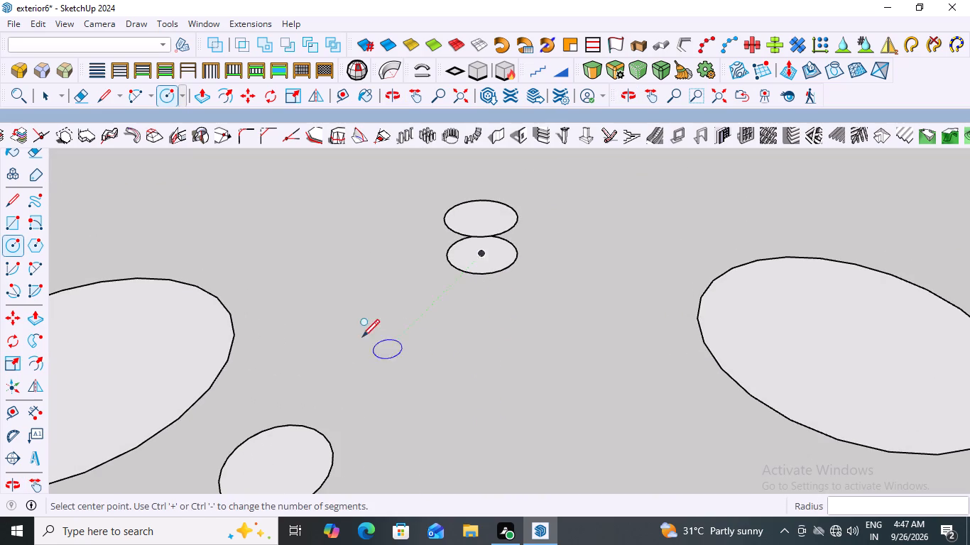
click(425, 307)
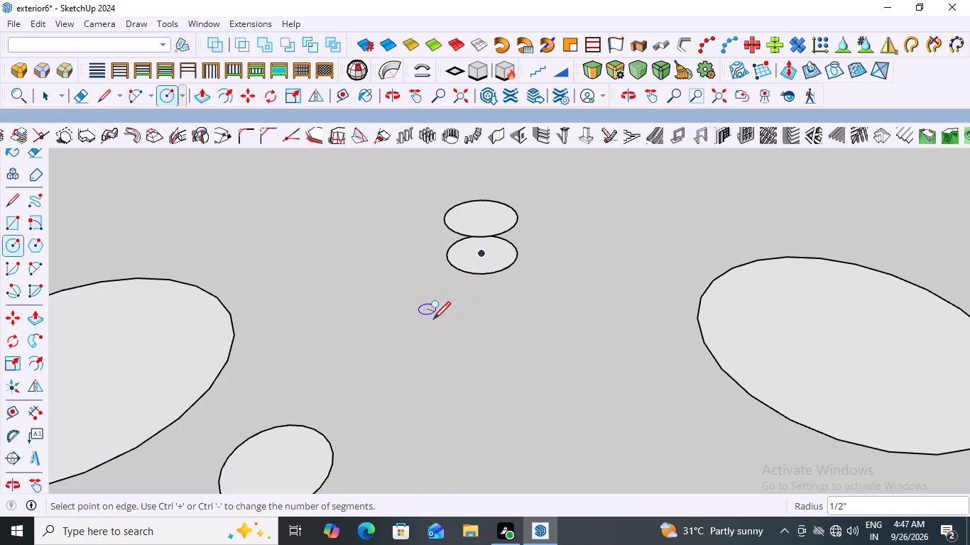
click(445, 317)
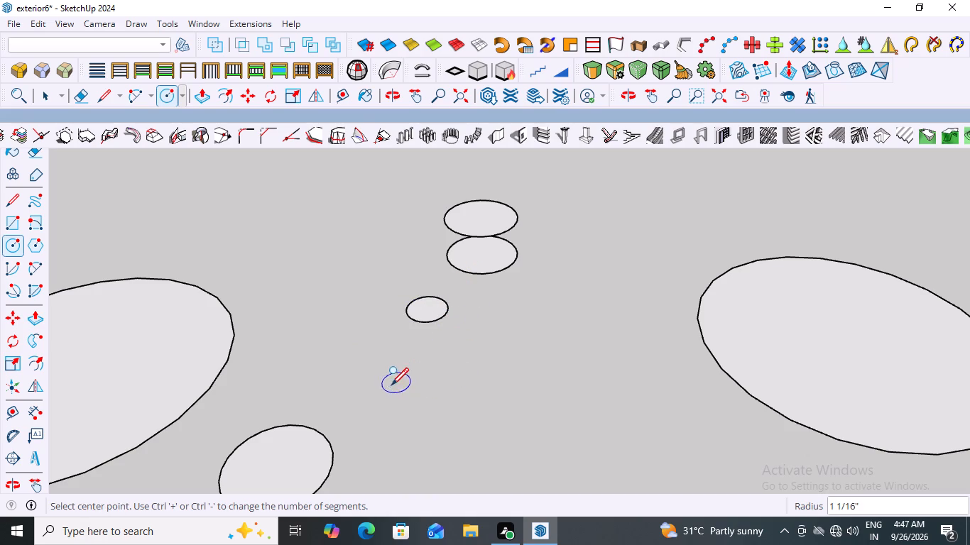
Draw a smaller ground circle of about 9/16" radius diagonally in front of the 1 1/16" circle.
scroll(383, 390, up, 2)
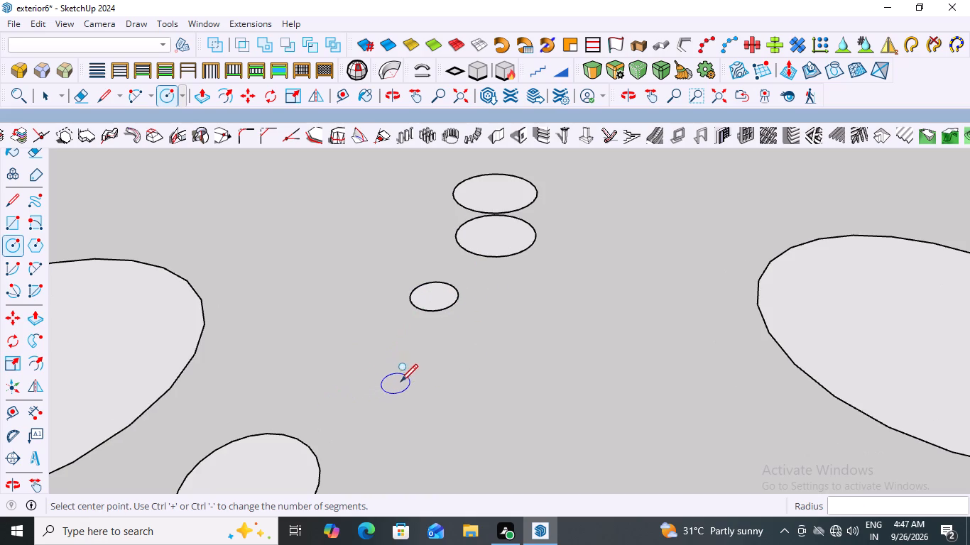
click(395, 327)
click(408, 343)
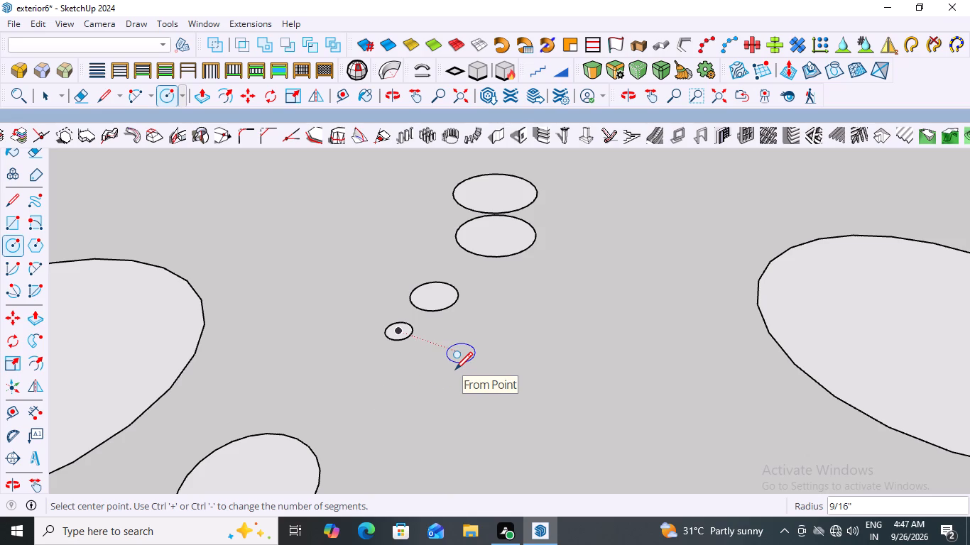
Draw a ground circle of about 3/4" radius right beside the 9/16" circle, in front of the 1 1/16" circle.
scroll(427, 373, up, 4)
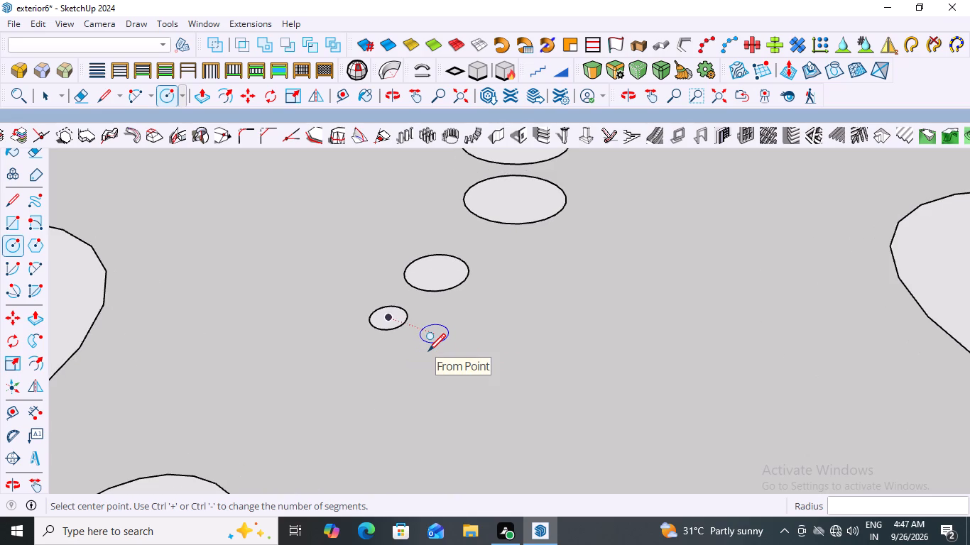
scroll(422, 311, up, 7)
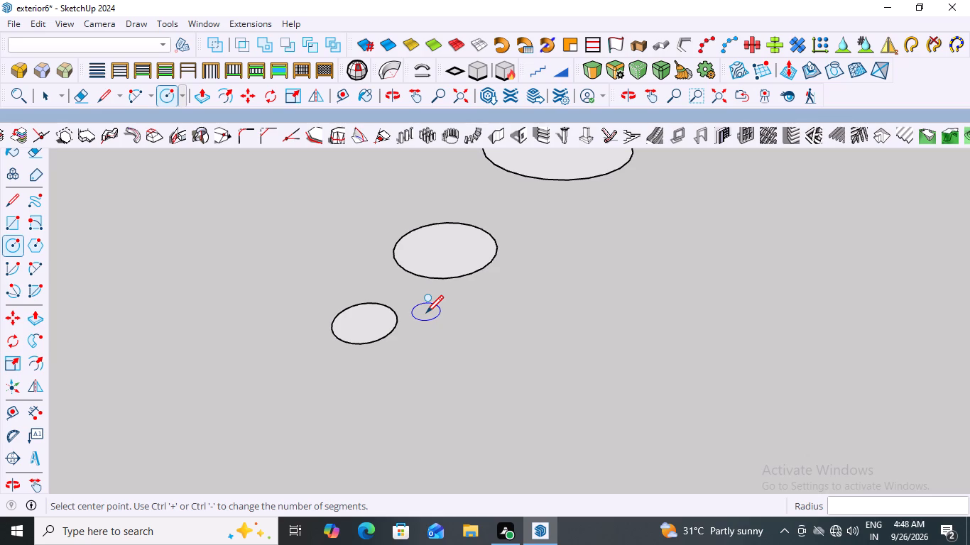
scroll(426, 312, down, 17)
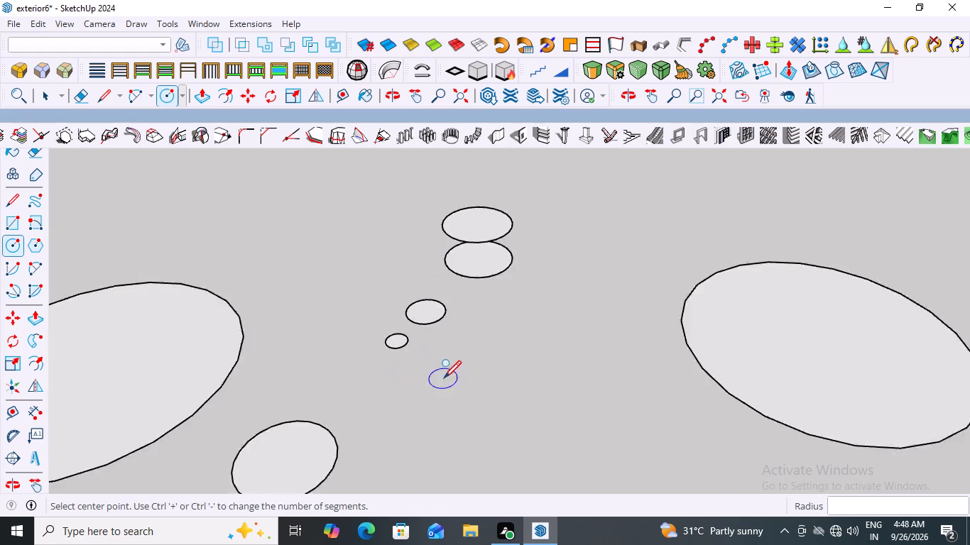
scroll(469, 361, down, 8)
scroll(474, 381, up, 8)
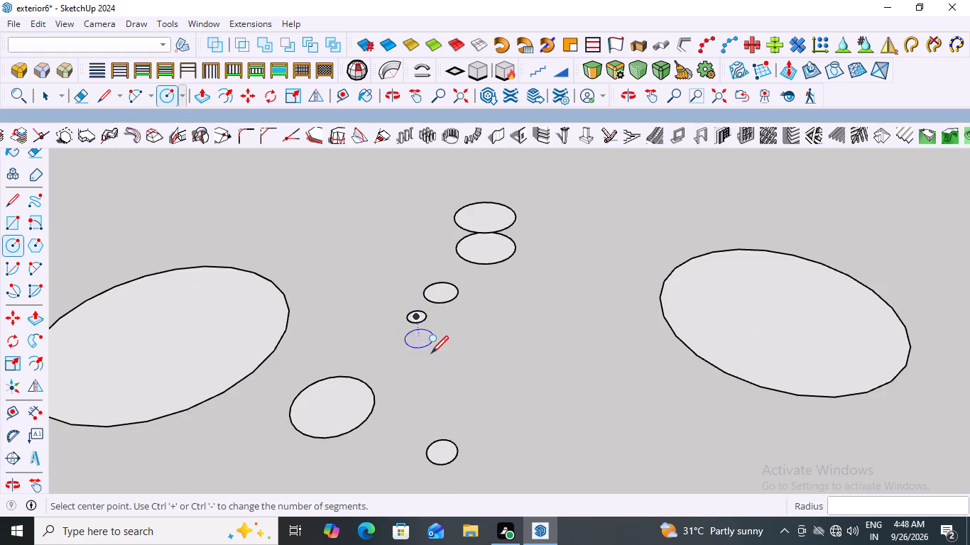
scroll(432, 352, up, 7)
click(445, 292)
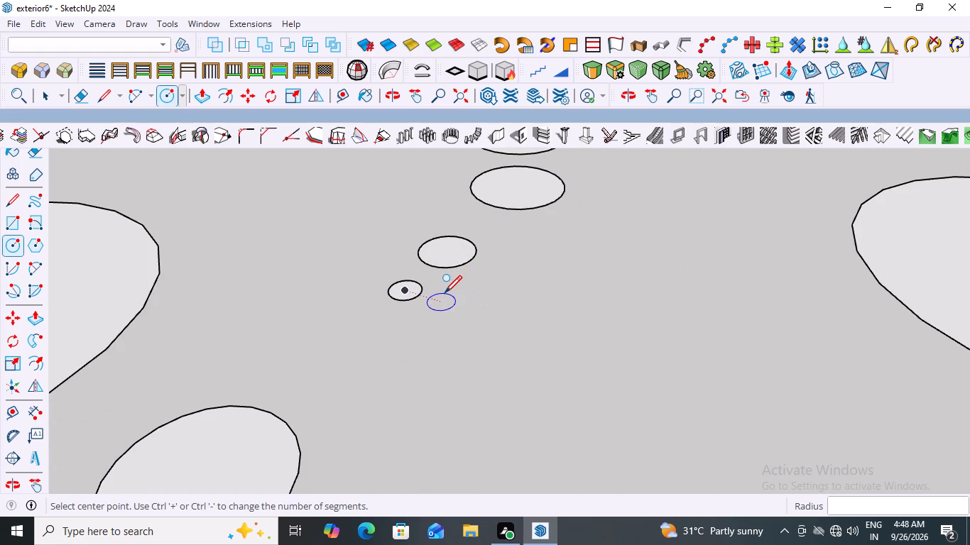
click(464, 298)
scroll(481, 303, down, 2)
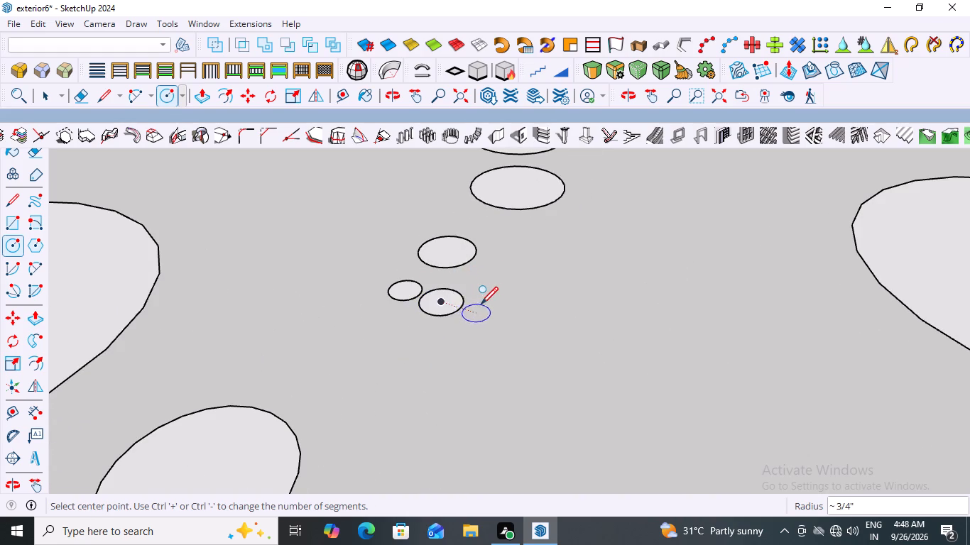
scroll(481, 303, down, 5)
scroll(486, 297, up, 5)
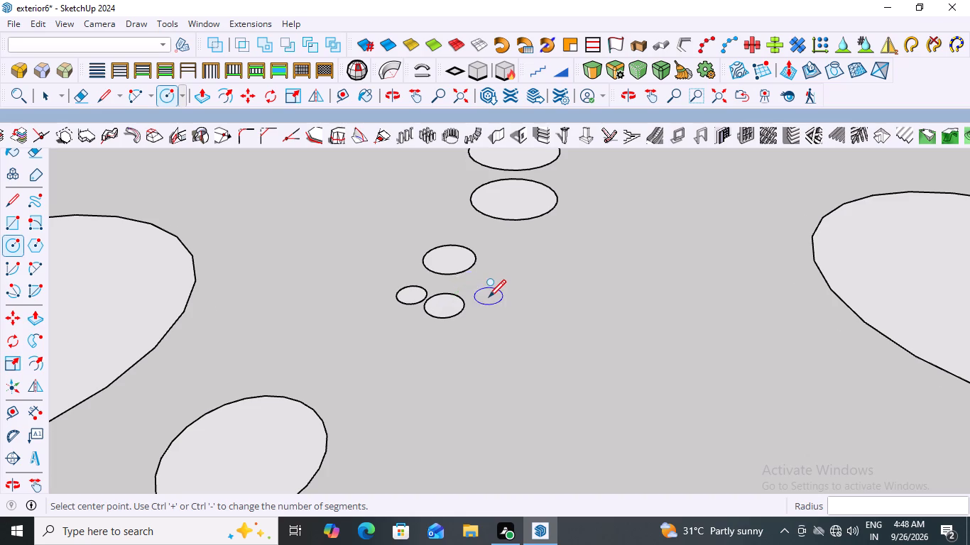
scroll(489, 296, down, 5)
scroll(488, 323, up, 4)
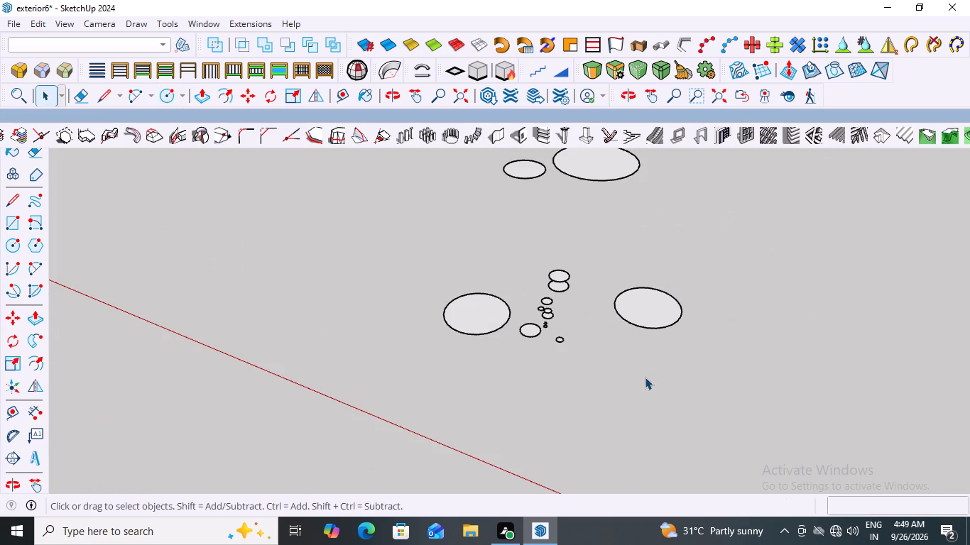
Delete the whole cluster of circles drawn on the ground beside the house.
scroll(452, 382, down, 10)
click(682, 201)
drag(677, 213, 460, 351)
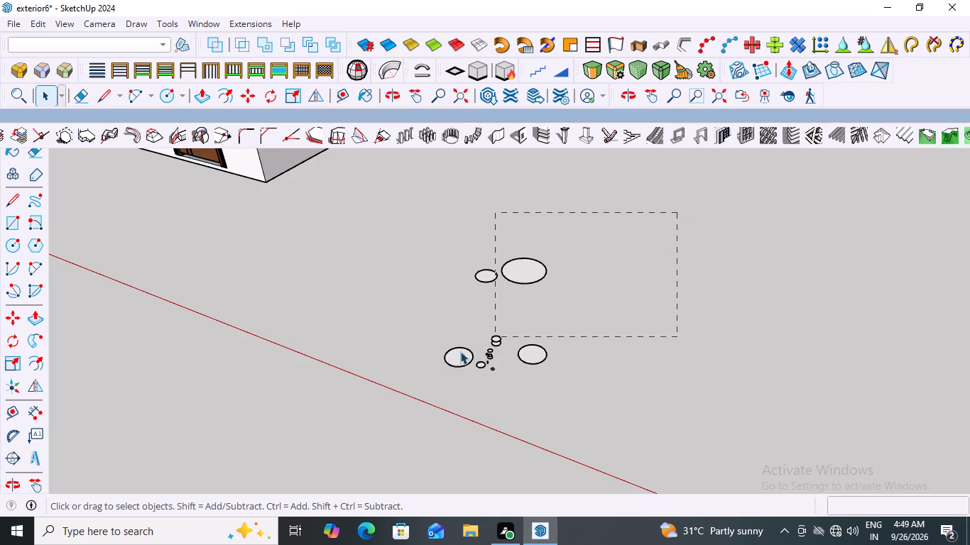
drag(460, 351, 421, 369)
key(Delete)
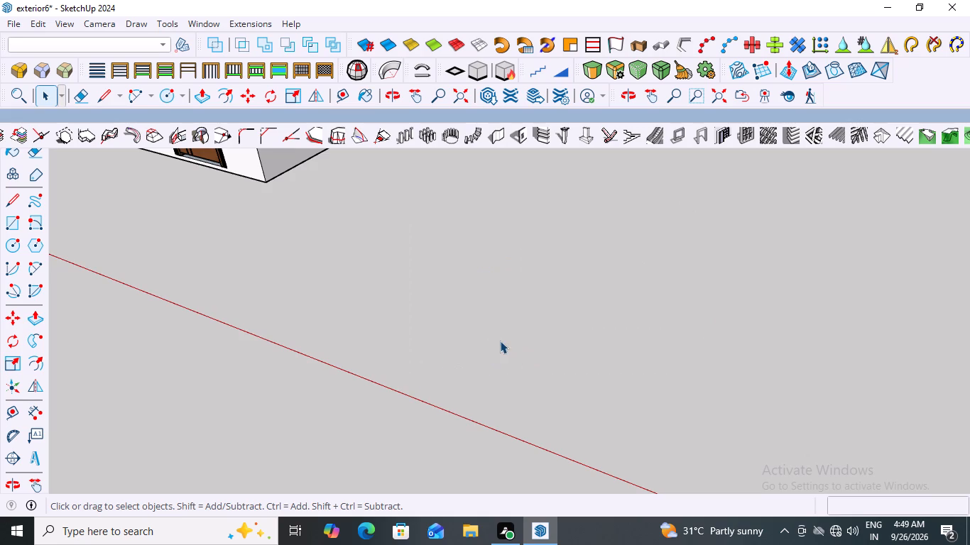
Inside the balcony group, start a rectangle on the balcony floor from the back corner of its open end.
scroll(547, 315, down, 15)
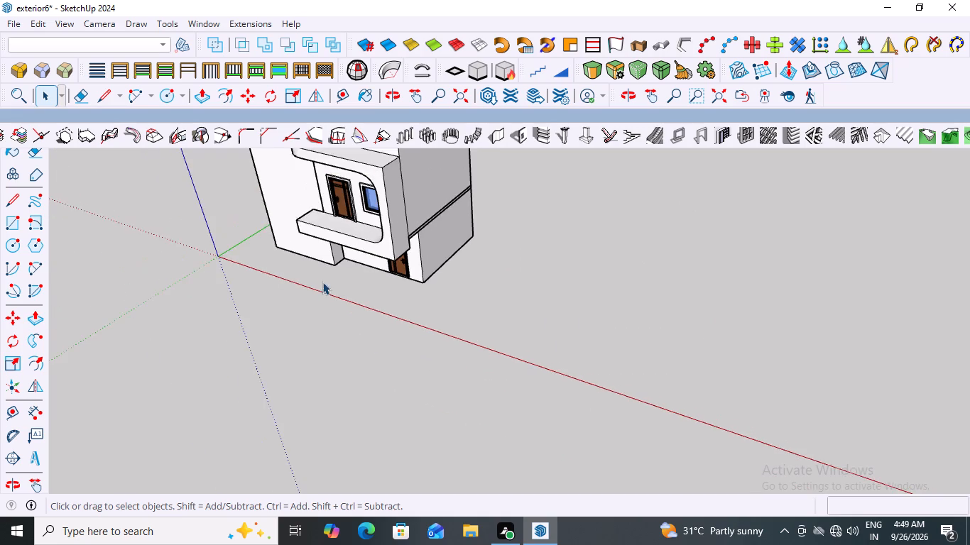
middle_drag(340, 277, 516, 280)
scroll(448, 281, down, 2)
scroll(309, 302, up, 9)
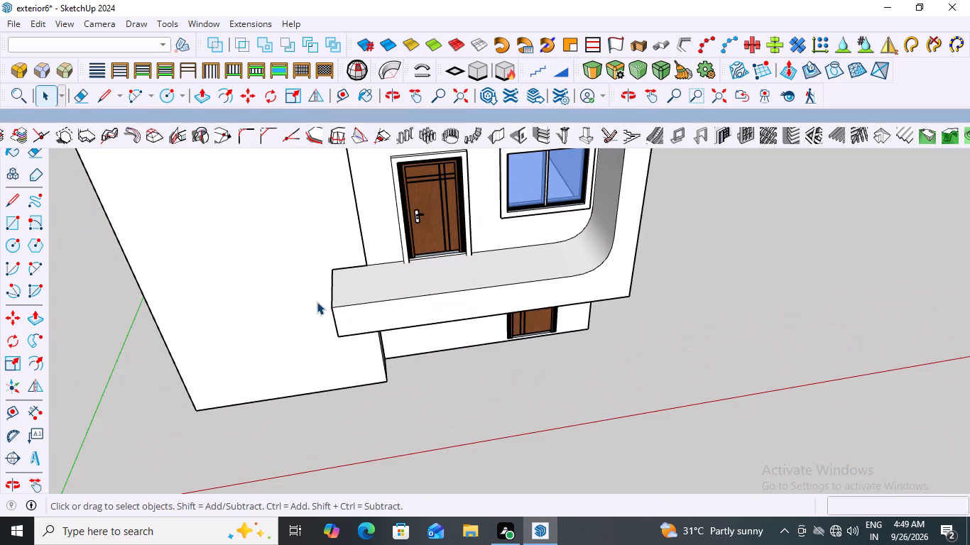
triple_click(355, 294)
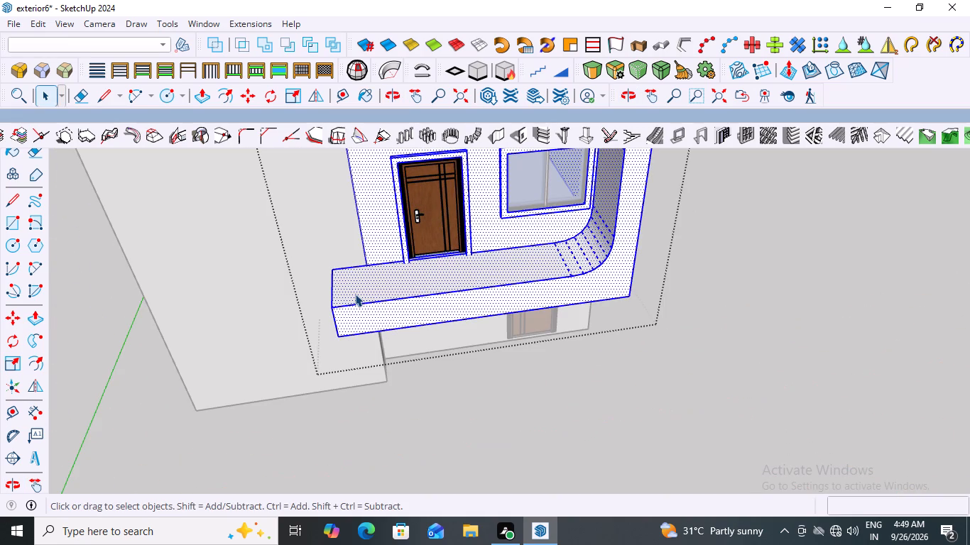
click(352, 284)
scroll(339, 273, up, 6)
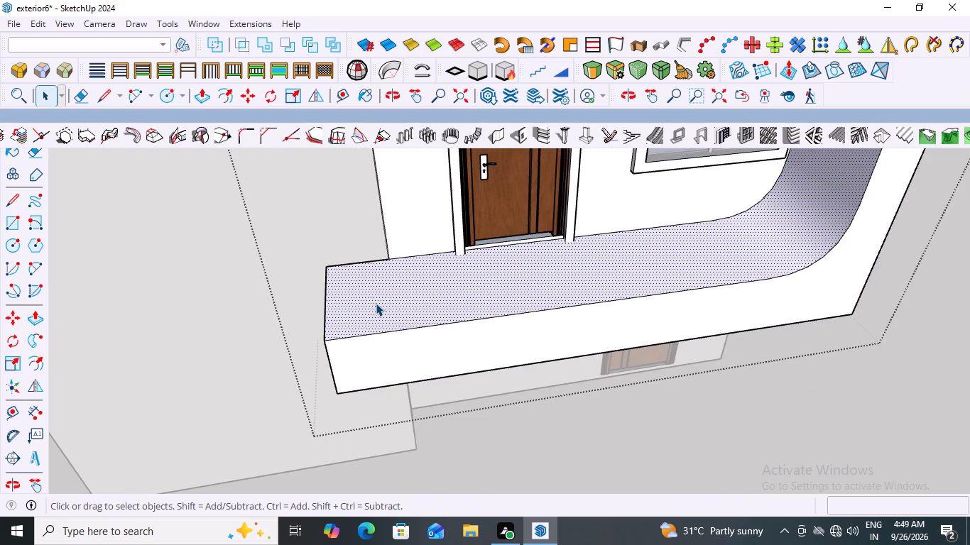
key(r)
click(327, 267)
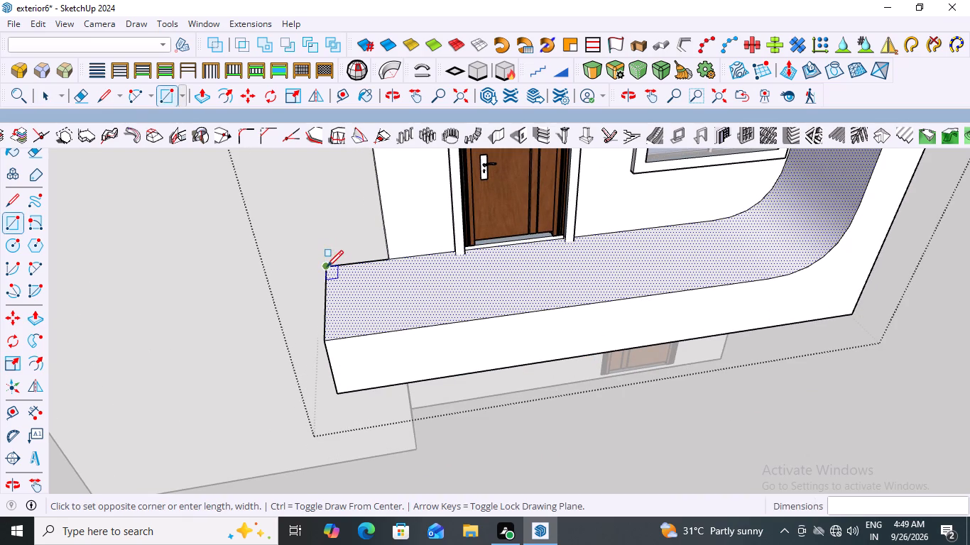
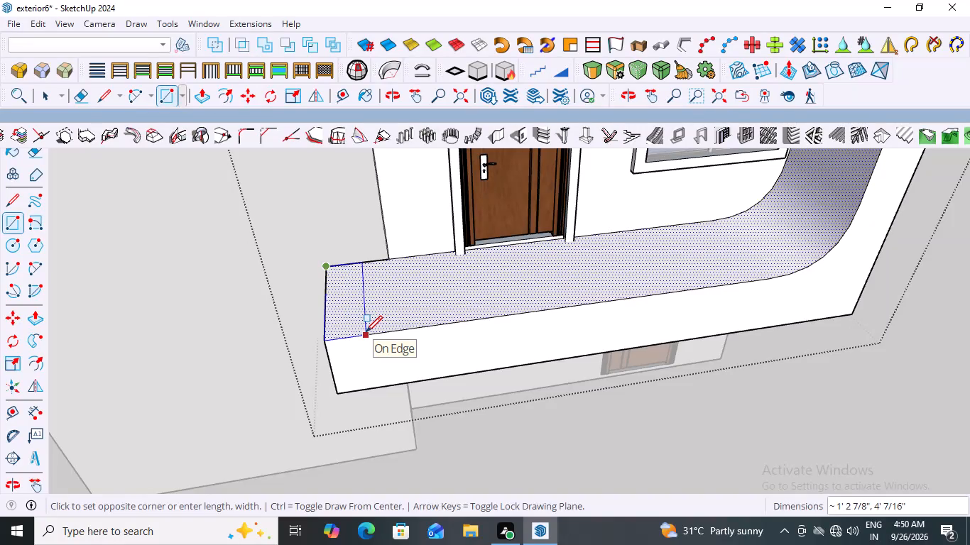
Finish the balcony floor rectangle at the front edge, making it about 1' 2 7/8" by 4' 7/16".
click(366, 332)
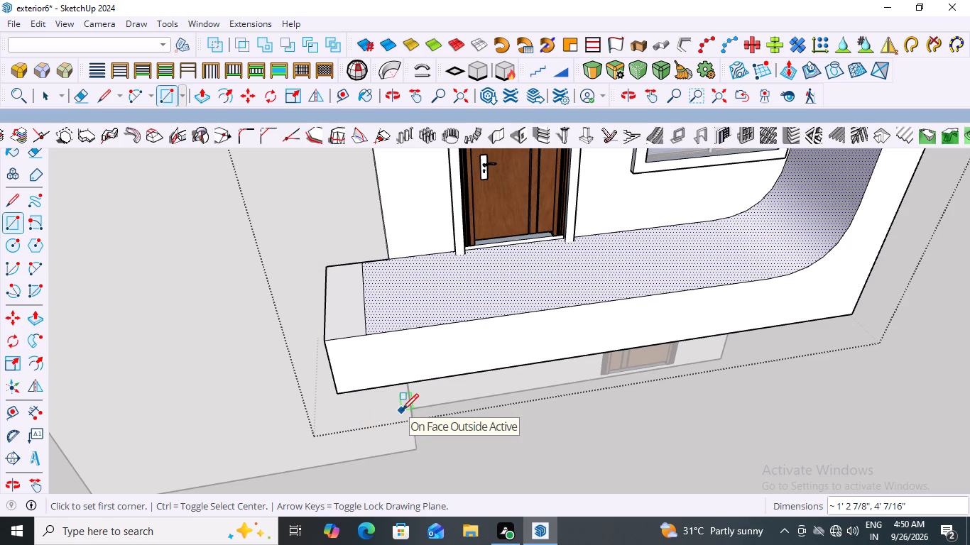
Push/Pull the rectangle at the balcony's open end up about 3' 4 15/16" as an end post, and leave the balcony group.
key(space)
click(355, 309)
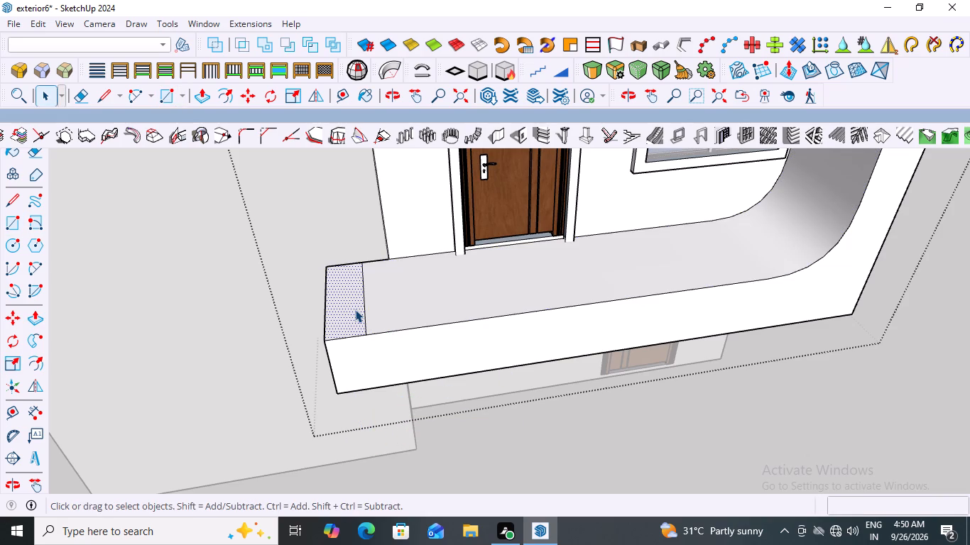
key(p)
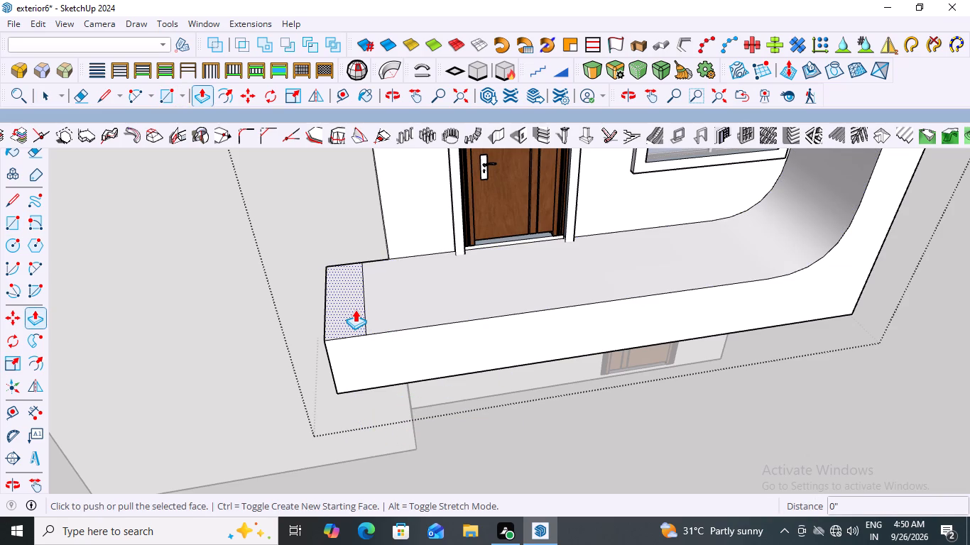
click(355, 309)
scroll(368, 270, down, 8)
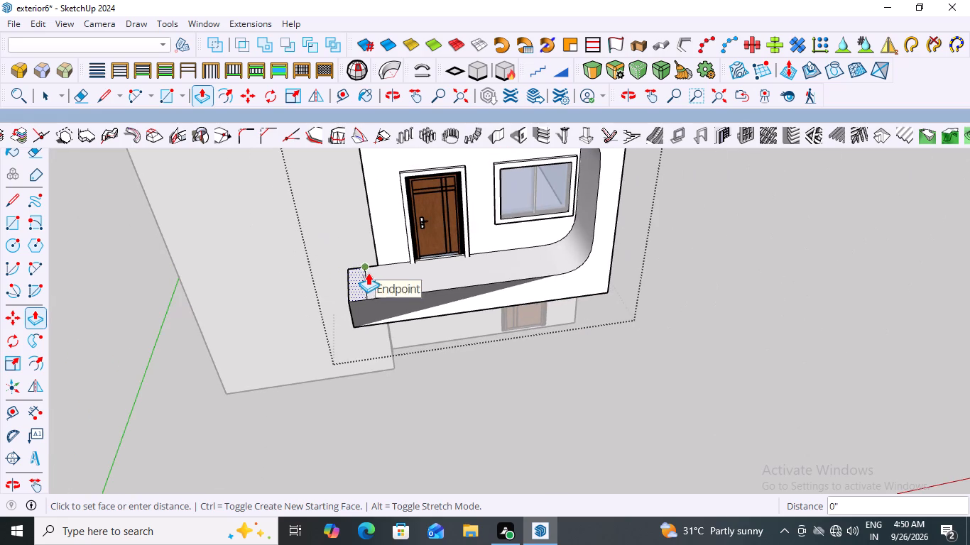
middle_drag(369, 255, 369, 241)
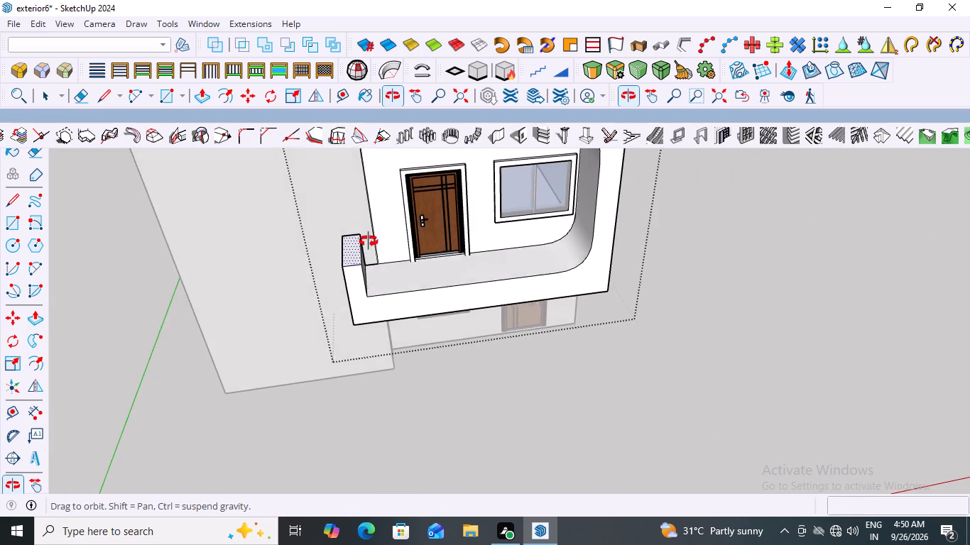
middle_drag(369, 241, 413, 192)
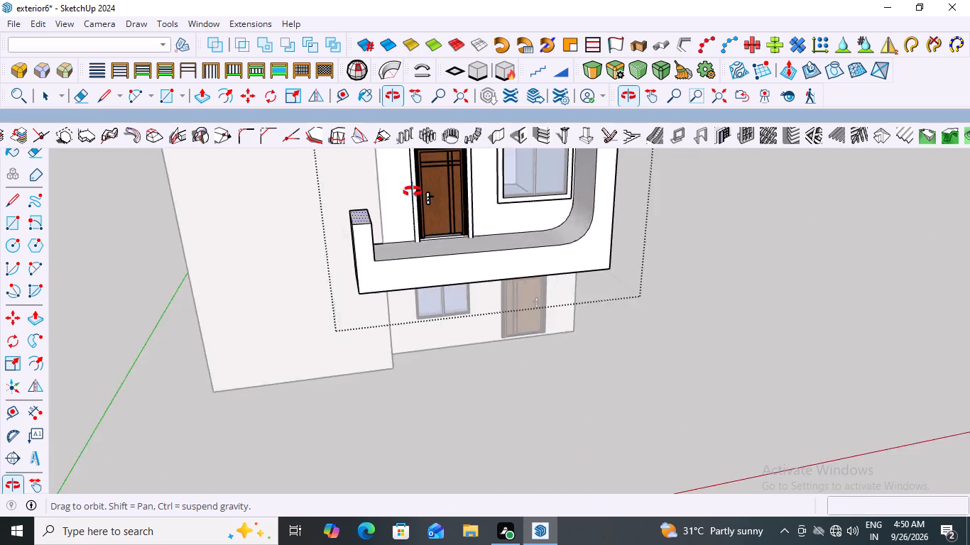
middle_drag(413, 192, 357, 196)
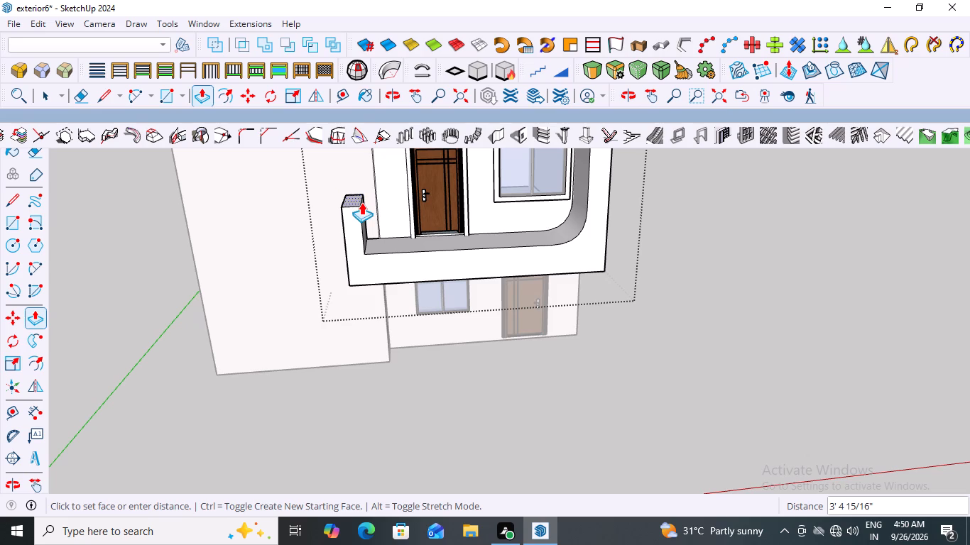
click(361, 202)
key(Escape)
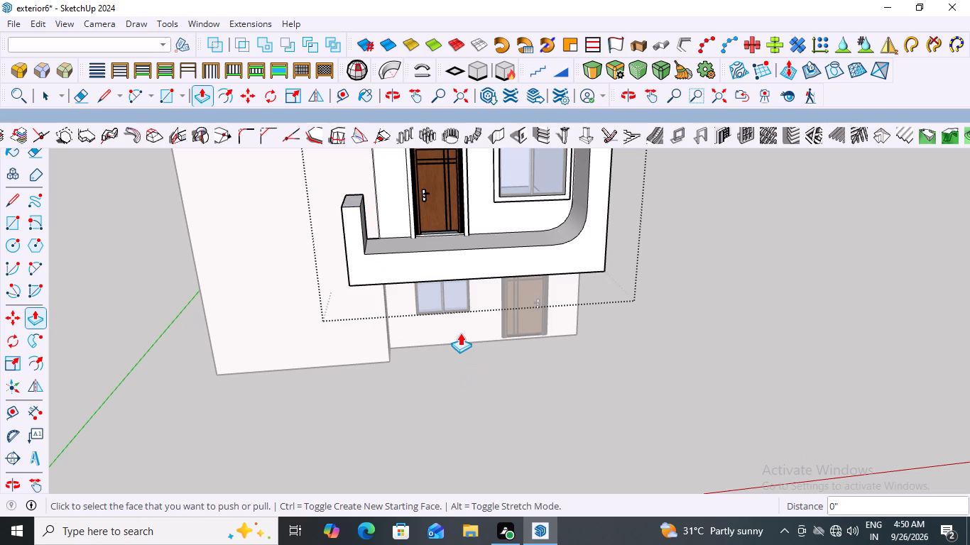
scroll(412, 330, down, 12)
key(space)
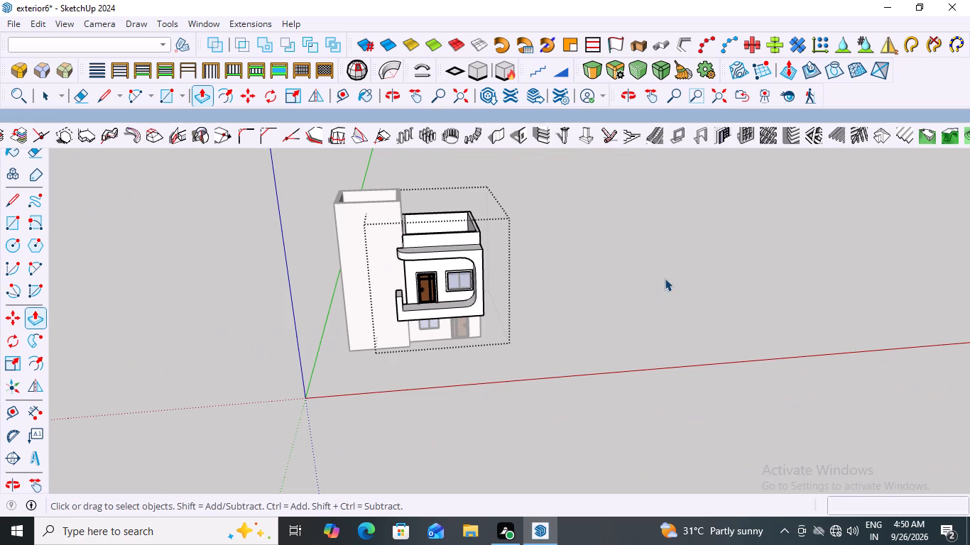
double_click(622, 275)
Examine the whole house front, from eye level and from above, including the new balcony end post and the tall block.
scroll(424, 255, down, 3)
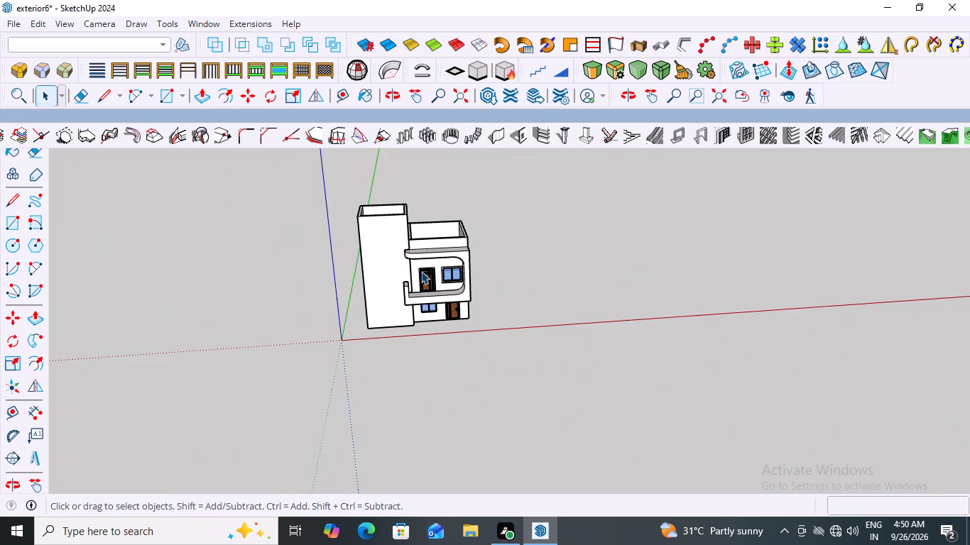
middle_drag(435, 260, 442, 273)
scroll(442, 273, up, 5)
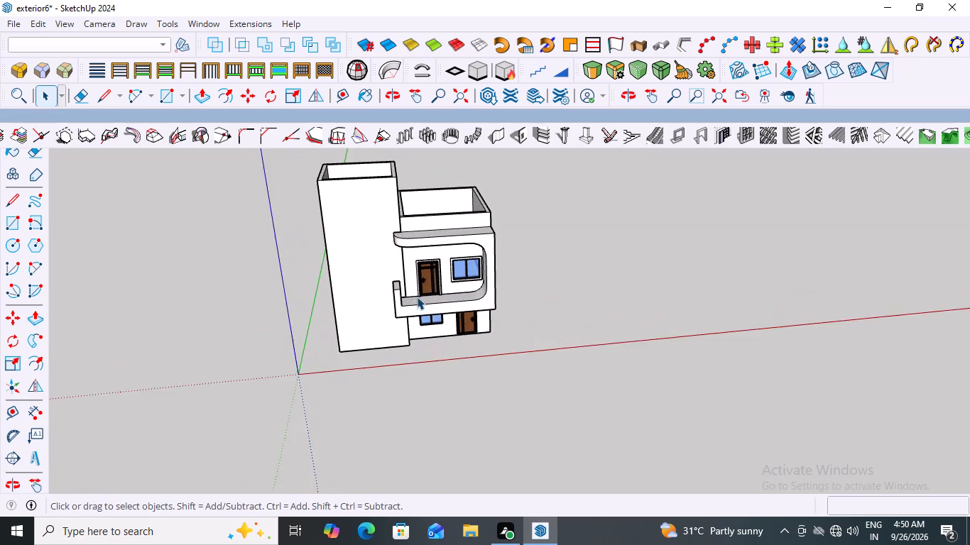
middle_drag(442, 249, 406, 162)
scroll(431, 243, up, 2)
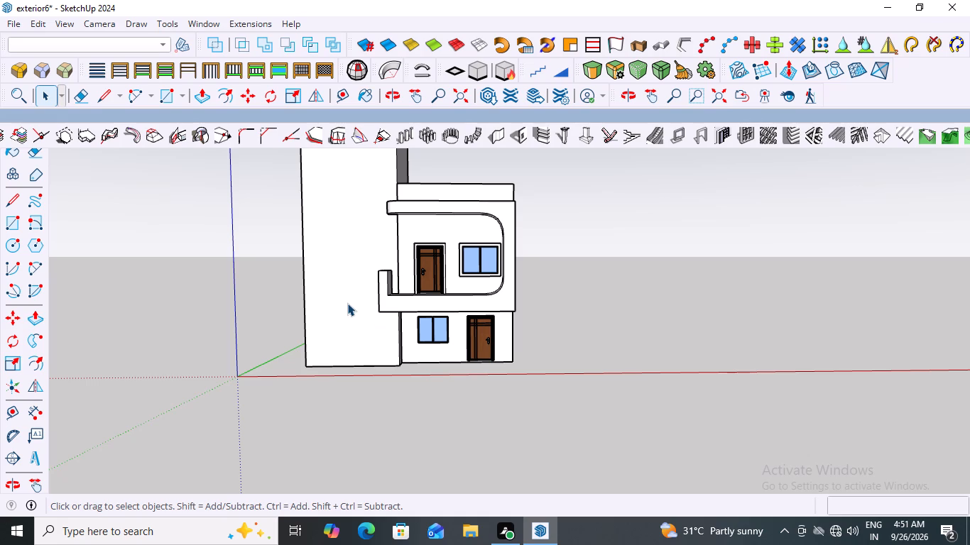
scroll(372, 300, down, 2)
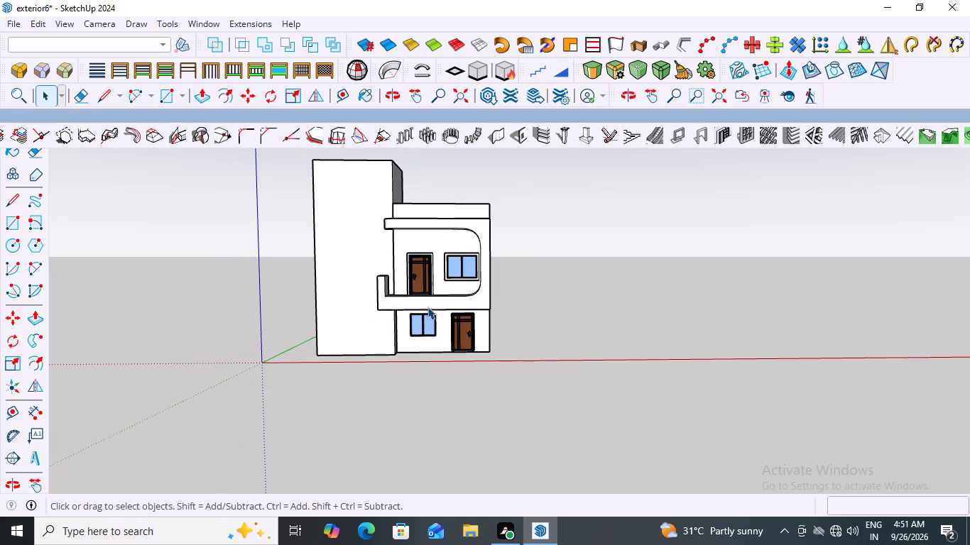
middle_drag(482, 264, 467, 368)
scroll(442, 318, up, 3)
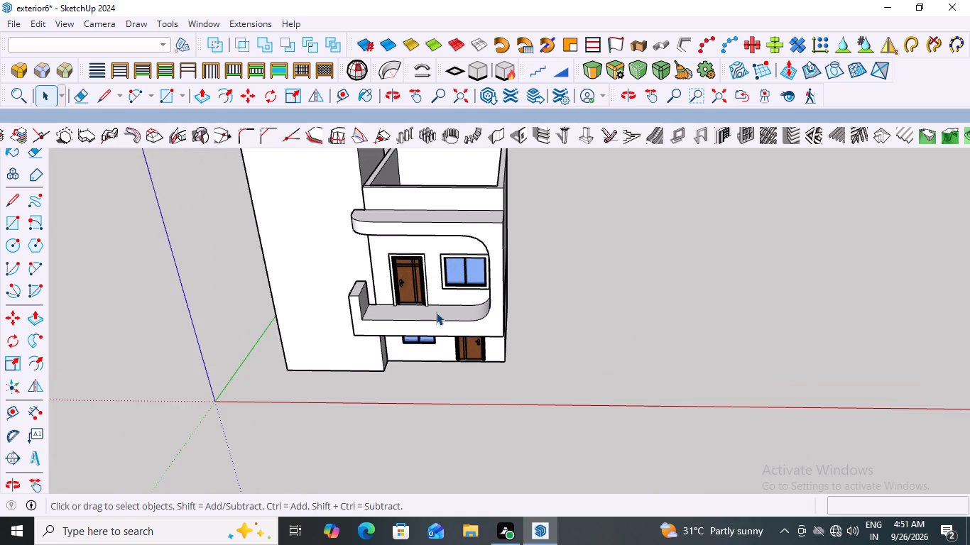
scroll(436, 312, down, 4)
scroll(402, 334, up, 1)
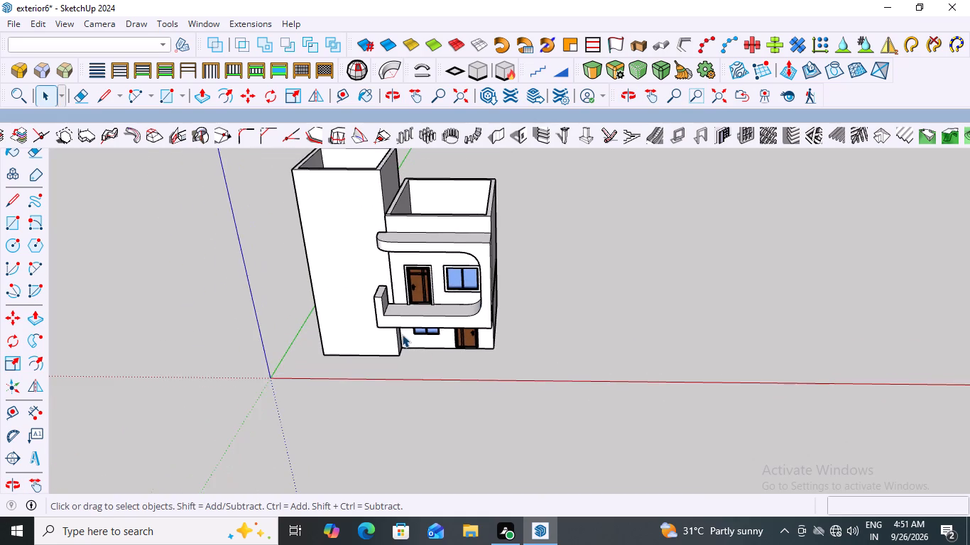
scroll(402, 334, up, 1)
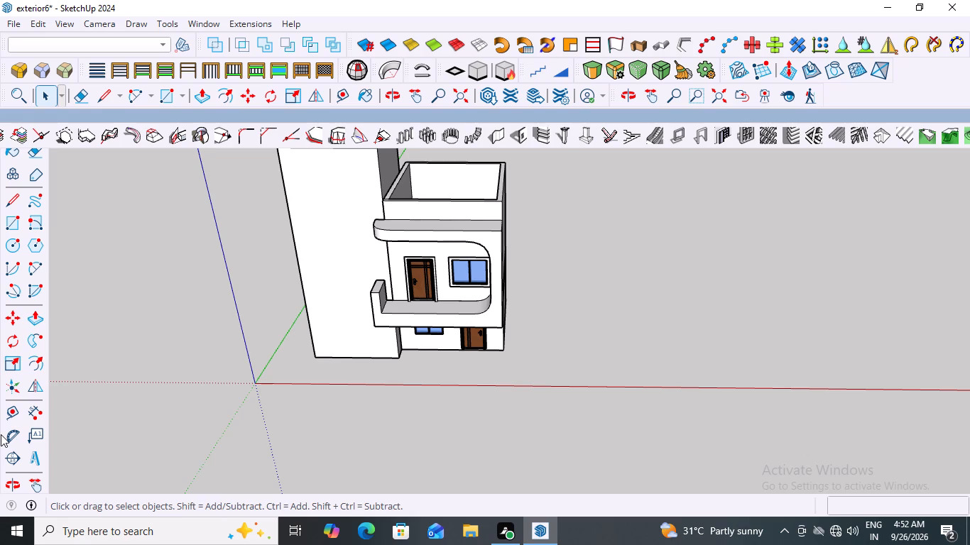
scroll(0, 432, down, 14)
scroll(289, 382, down, 7)
middle_drag(327, 289, 400, 236)
scroll(315, 310, up, 8)
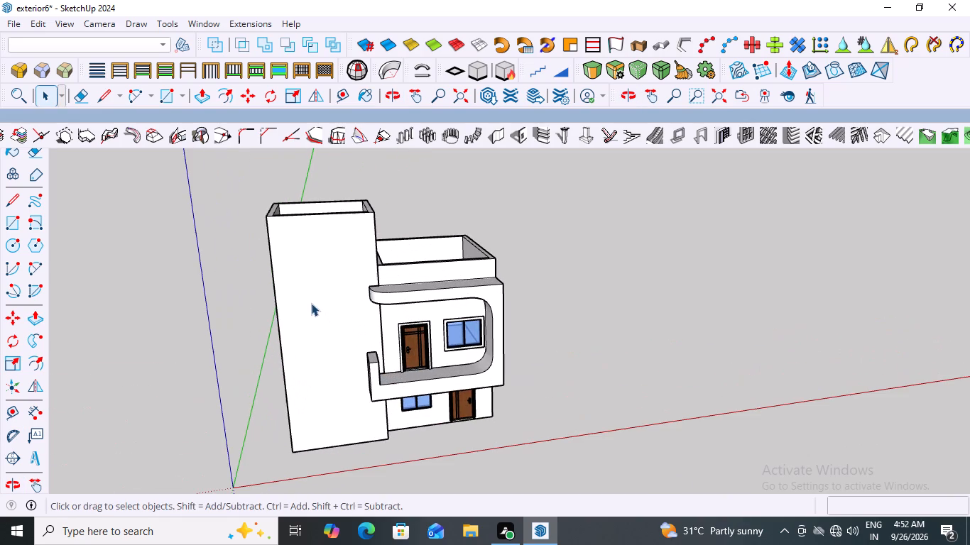
Open the tall block's group for editing at its front face.
click(327, 253)
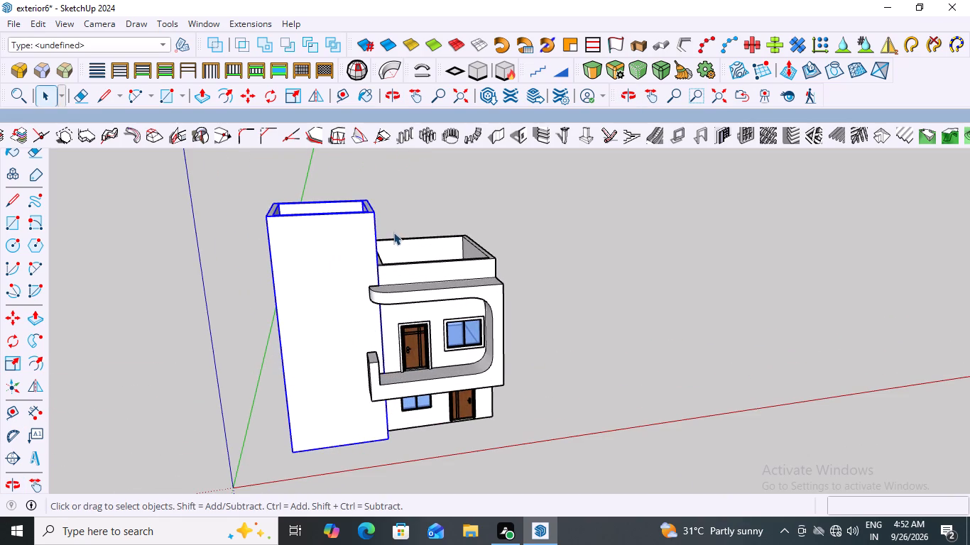
scroll(393, 231, down, 2)
middle_drag(409, 225, 418, 157)
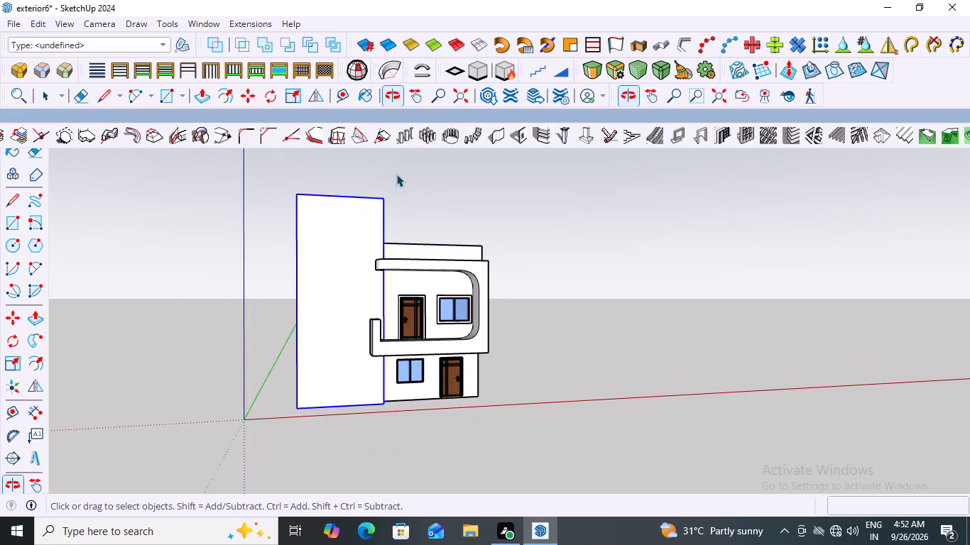
double_click(324, 231)
double_click(340, 236)
click(334, 236)
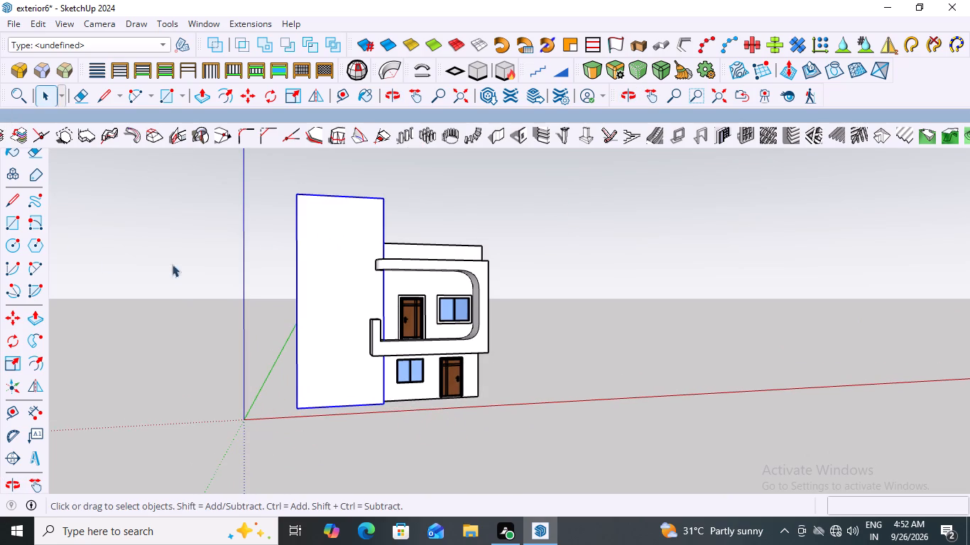
double_click(324, 263)
scroll(302, 224, down, 2)
middle_drag(322, 207, 274, 246)
scroll(315, 228, up, 3)
middle_drag(311, 221, 336, 213)
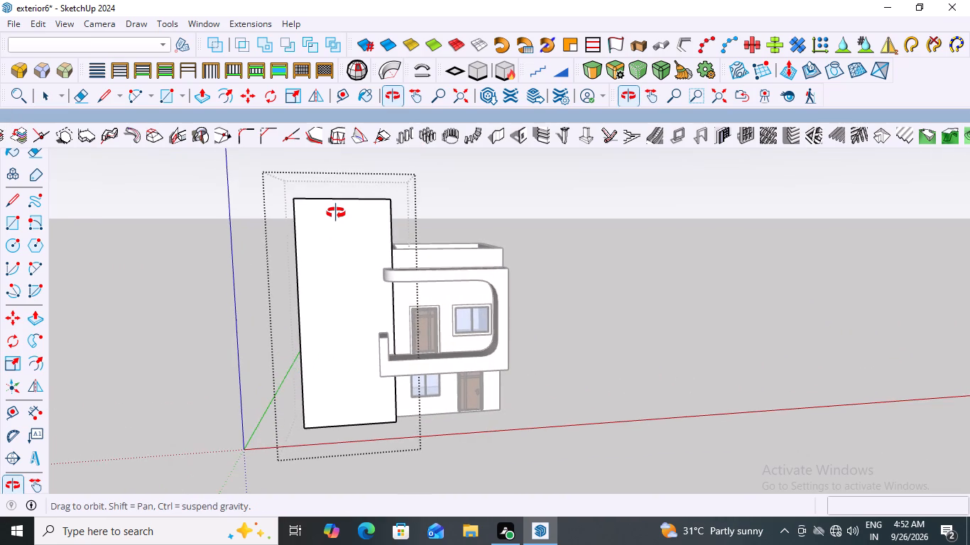
middle_drag(336, 213, 332, 211)
scroll(322, 243, up, 2)
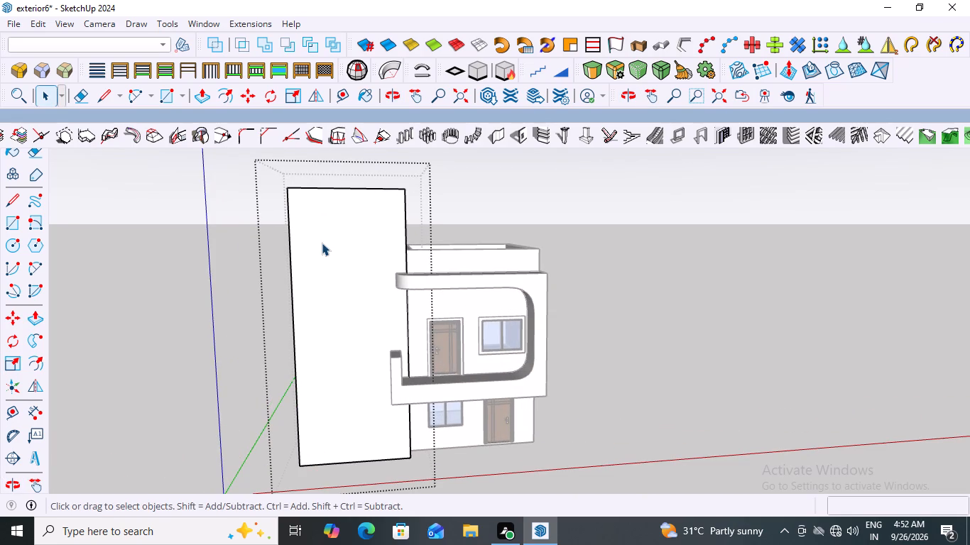
Draw a rectangle about 2' 7 5/8" by 13' 6" across the top of the tall block's front face.
key(r)
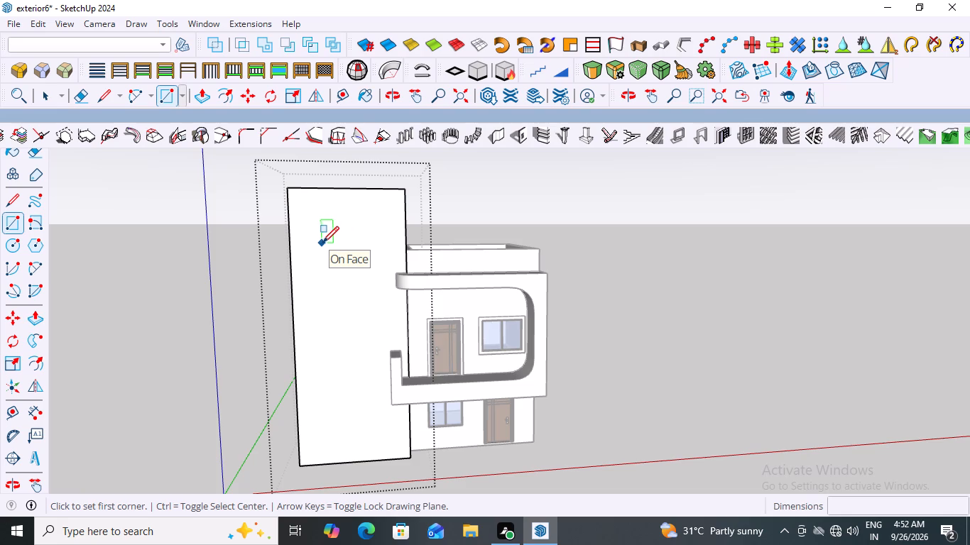
scroll(393, 202, up, 4)
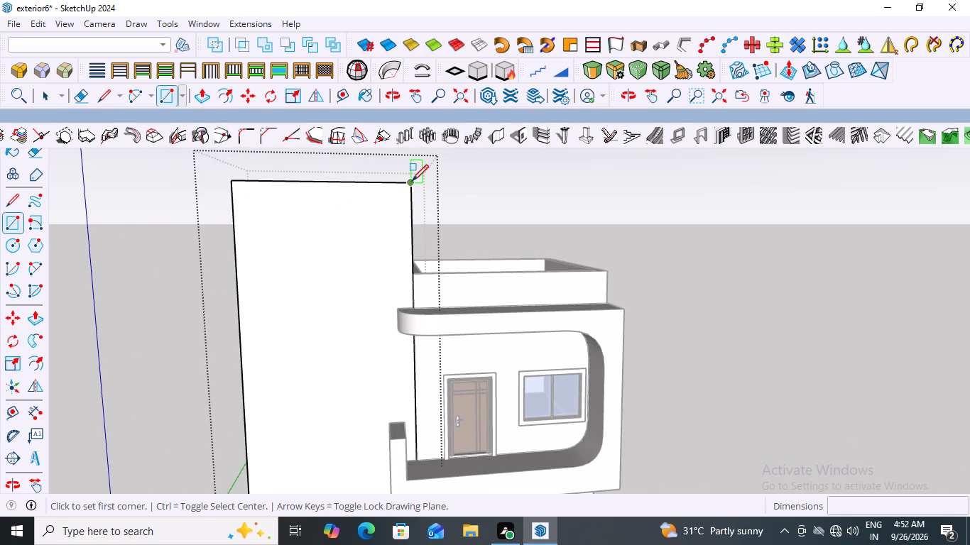
scroll(400, 213, up, 6)
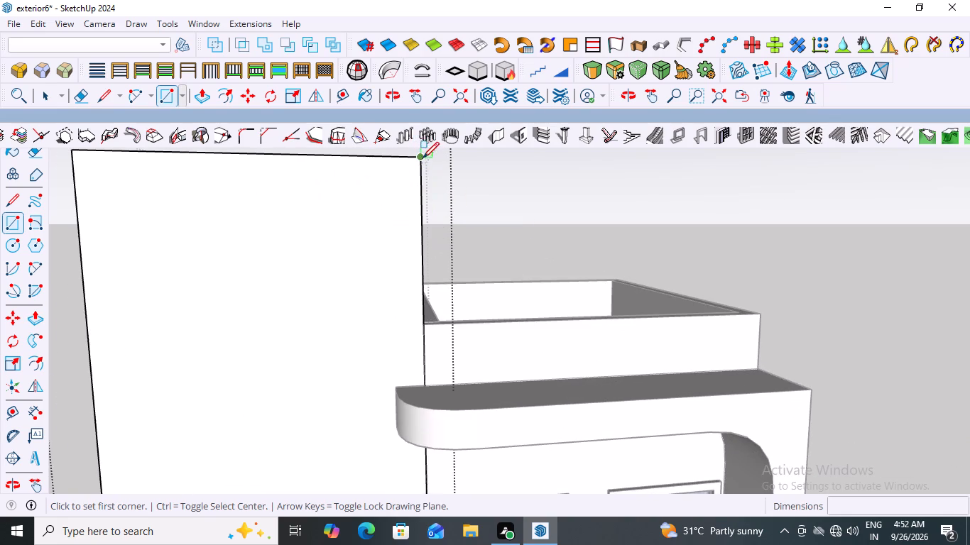
click(419, 158)
scroll(217, 257, down, 3)
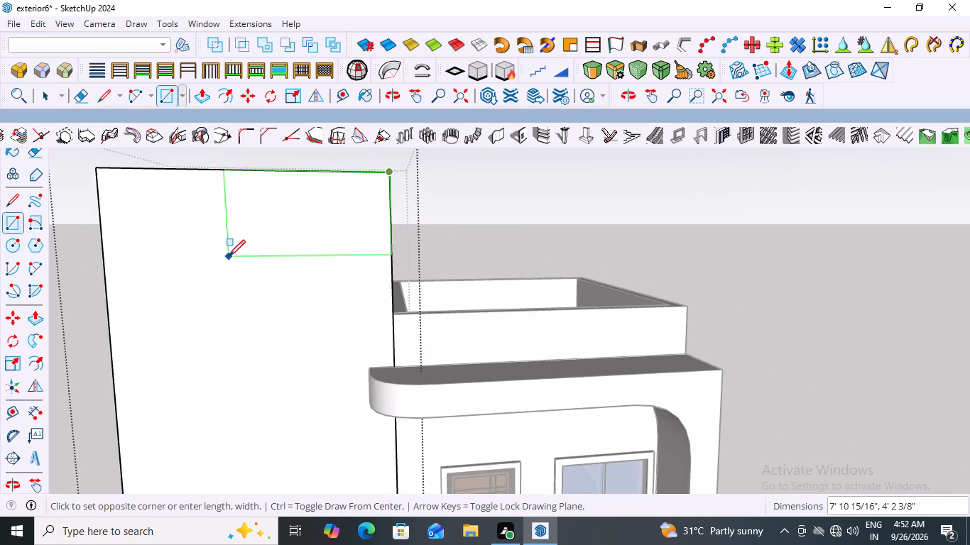
scroll(229, 256, down, 2)
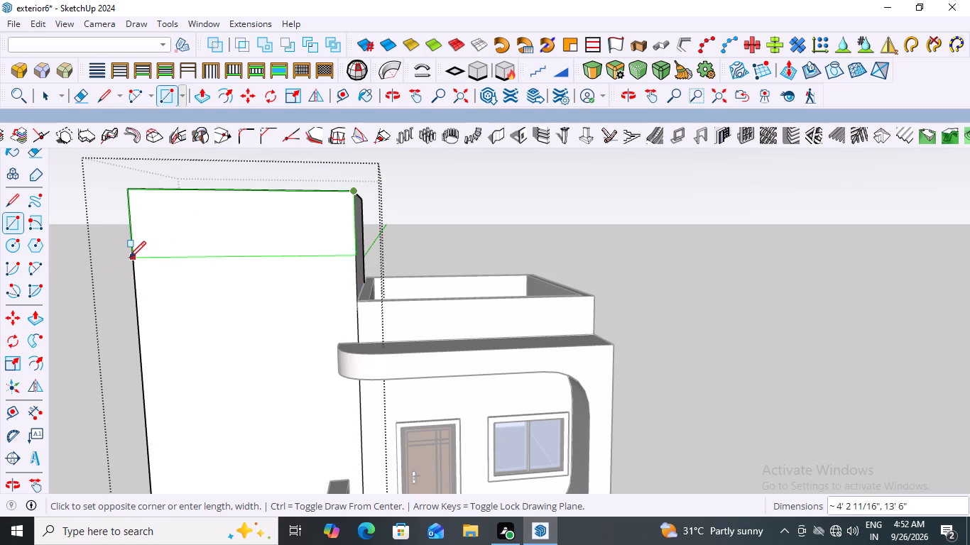
scroll(129, 258, down, 9)
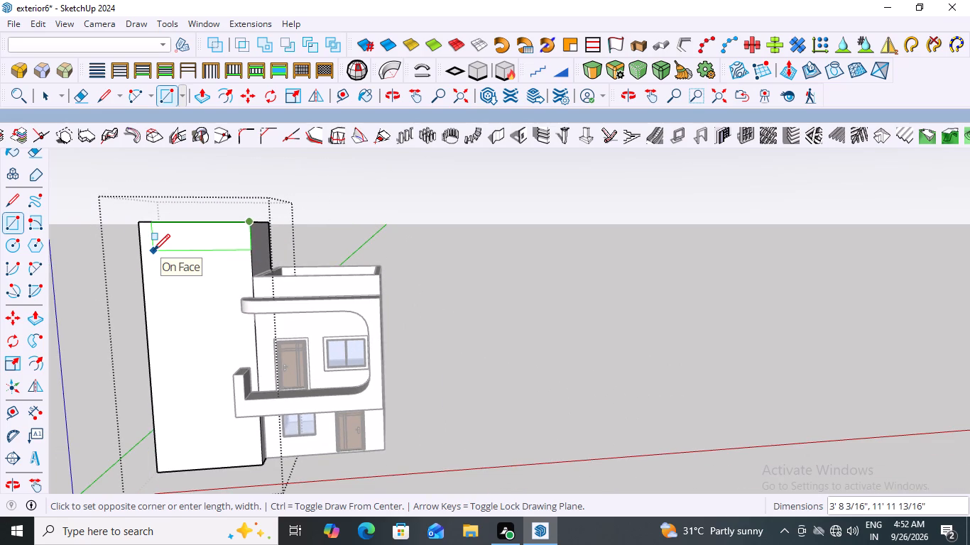
scroll(153, 251, down, 2)
middle_drag(153, 251, 231, 245)
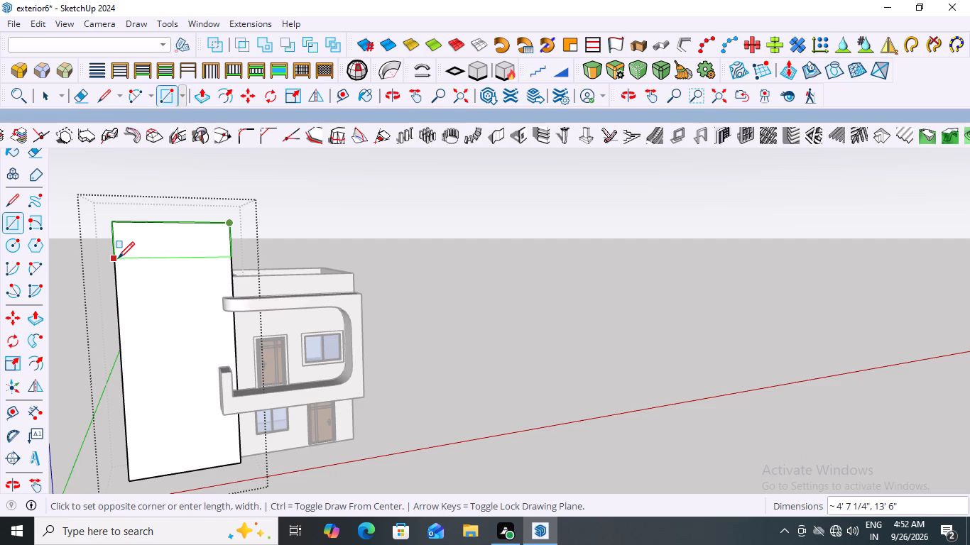
scroll(118, 258, up, 4)
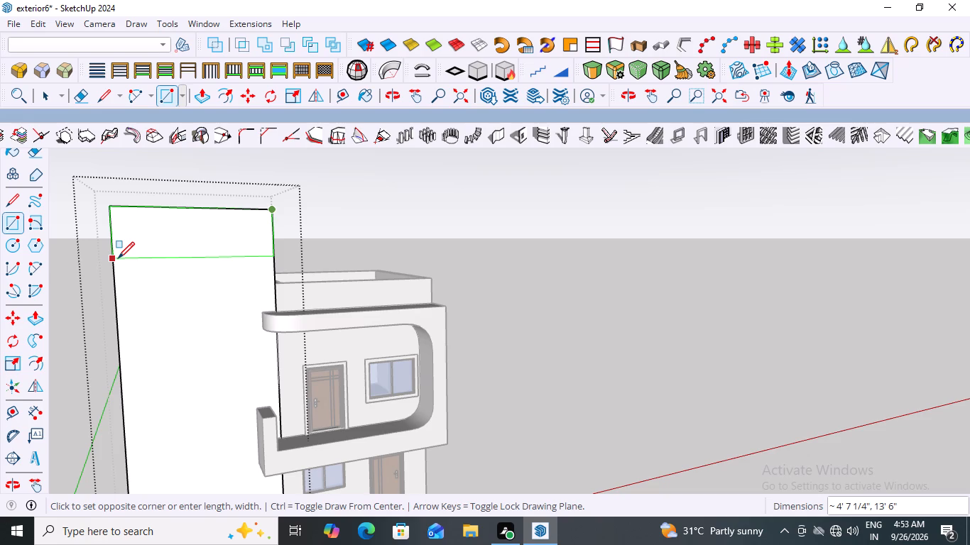
scroll(108, 256, up, 3)
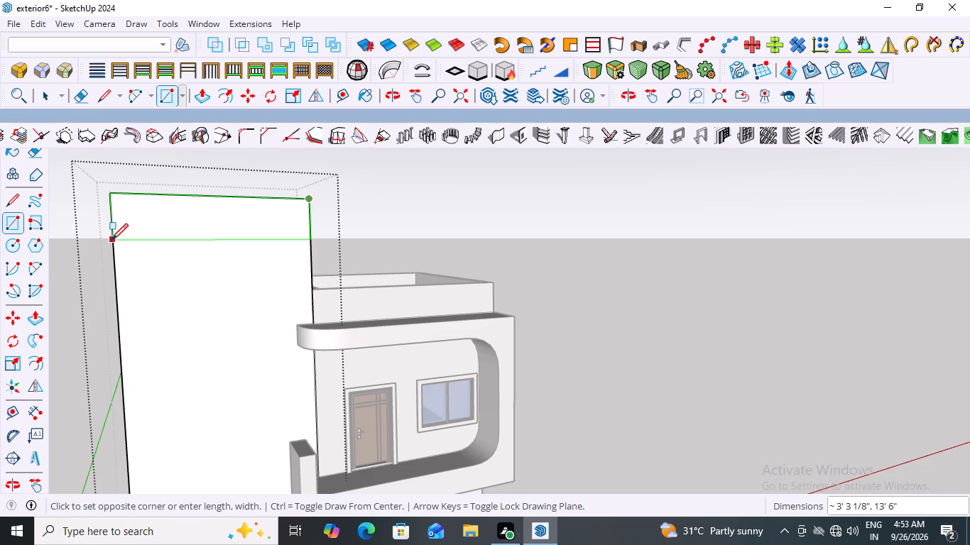
scroll(111, 240, up, 2)
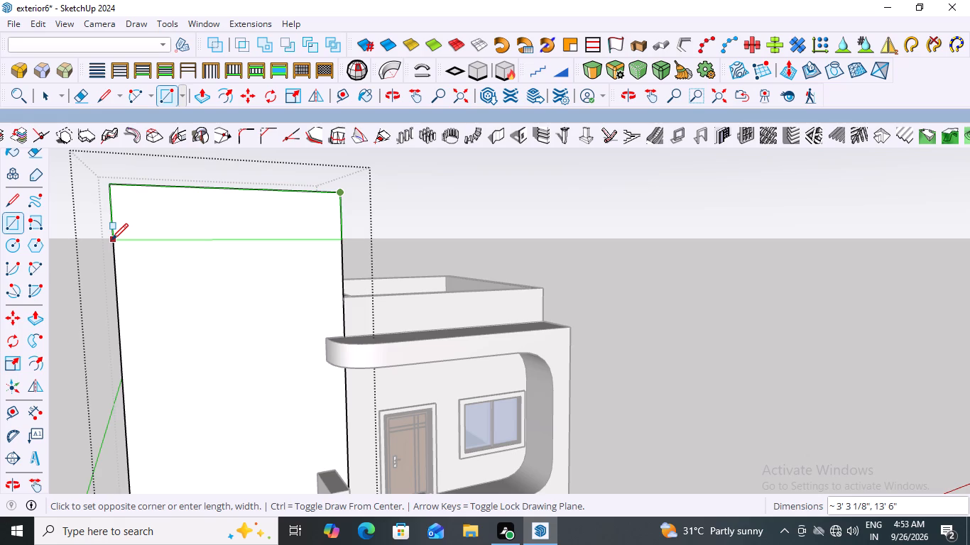
scroll(111, 240, up, 1)
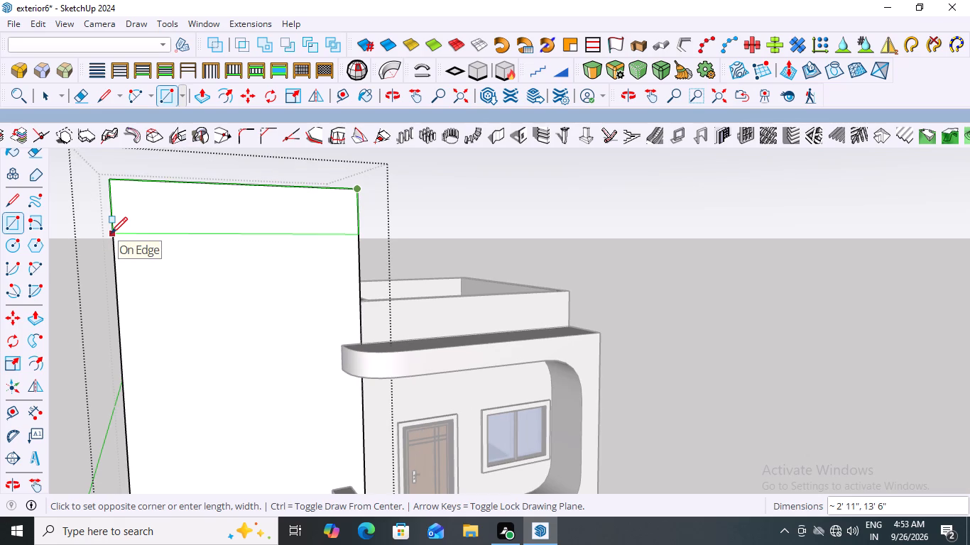
scroll(111, 233, up, 1)
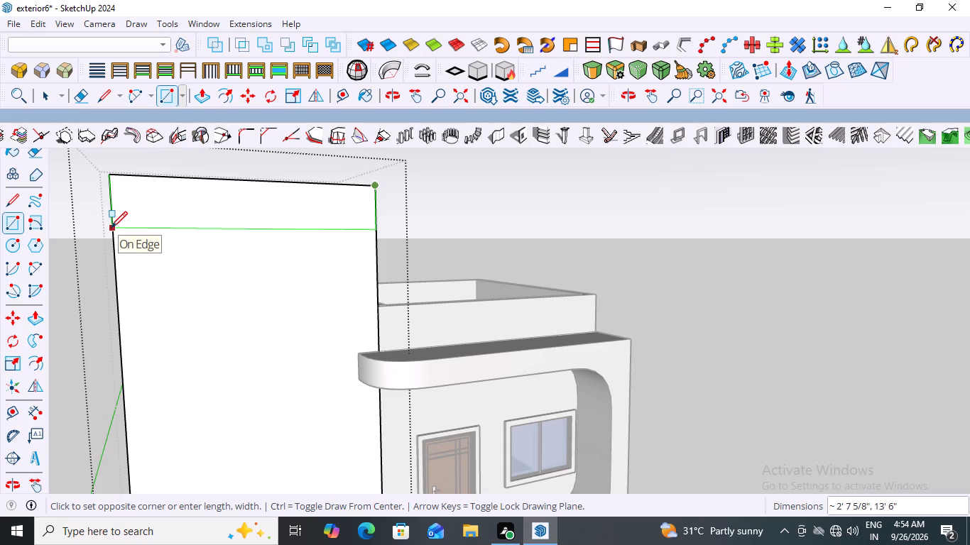
click(111, 228)
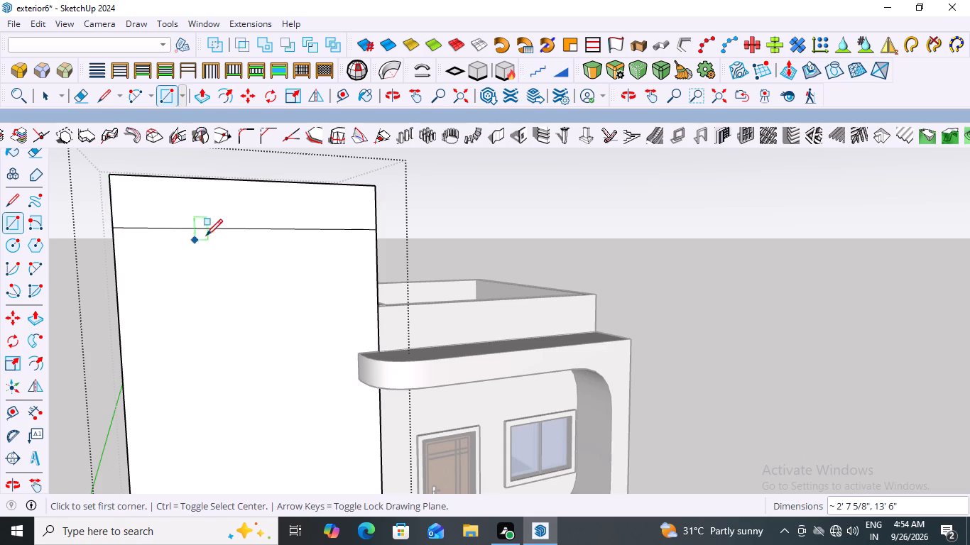
Draw a full-height rectangle about 2' 4 15/16" by 33' 9 11/16" along the front face's outer side, away from the balcony.
scroll(209, 234, down, 12)
scroll(250, 346, up, 4)
scroll(180, 268, down, 8)
scroll(172, 216, up, 9)
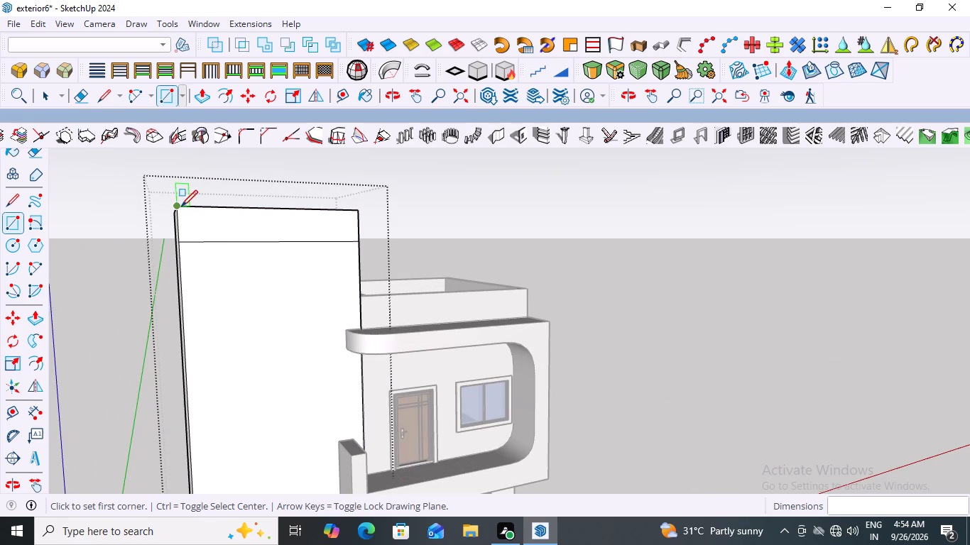
click(175, 208)
scroll(208, 278, down, 7)
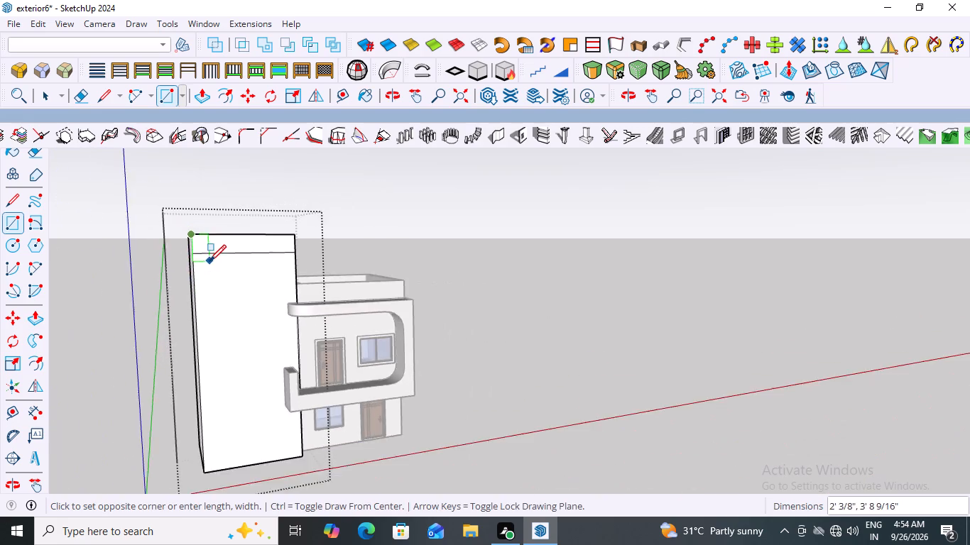
scroll(209, 261, down, 4)
scroll(230, 414, up, 6)
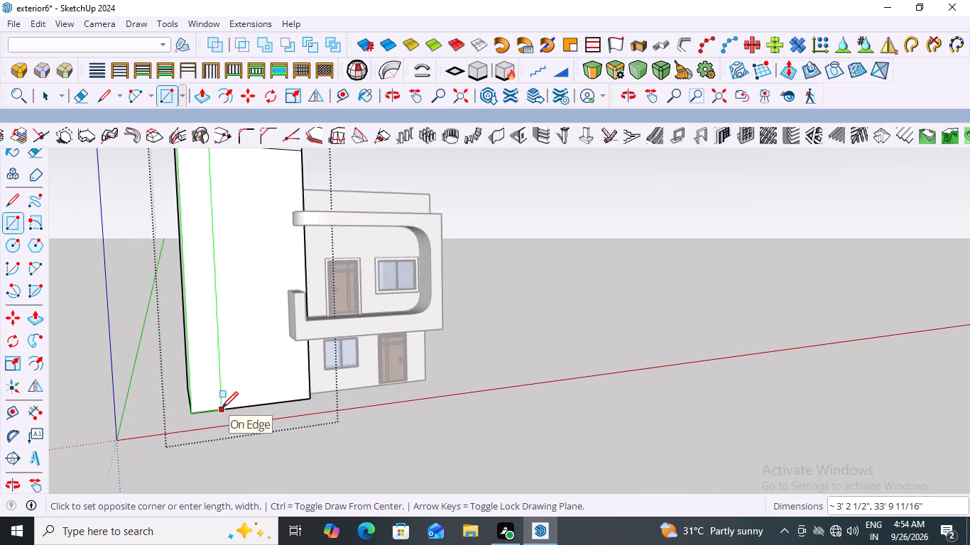
scroll(222, 408, down, 7)
middle_drag(217, 404, 180, 419)
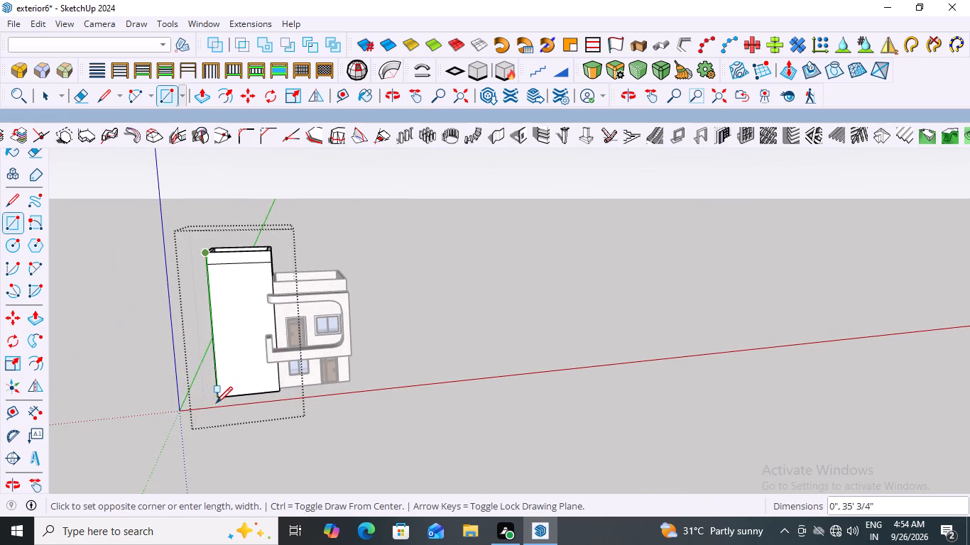
scroll(216, 404, up, 6)
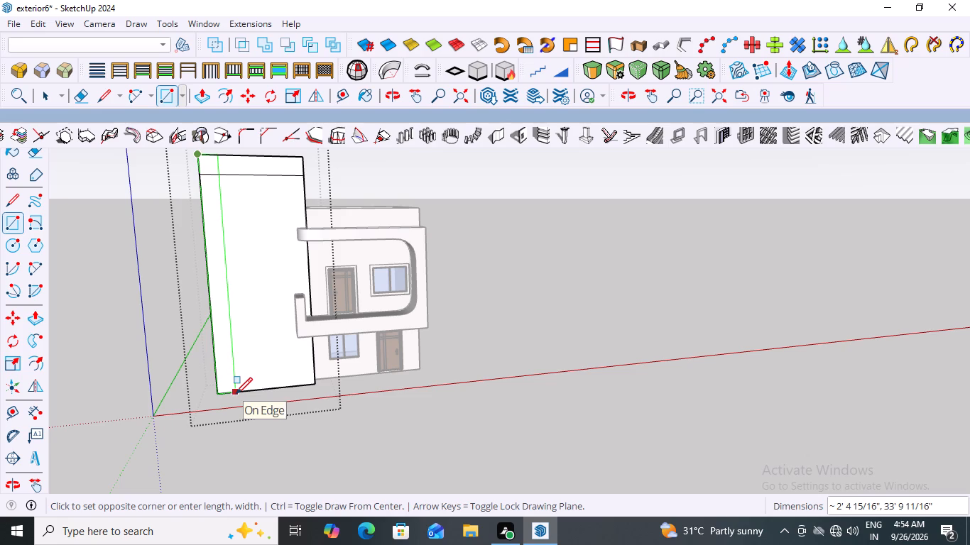
click(236, 394)
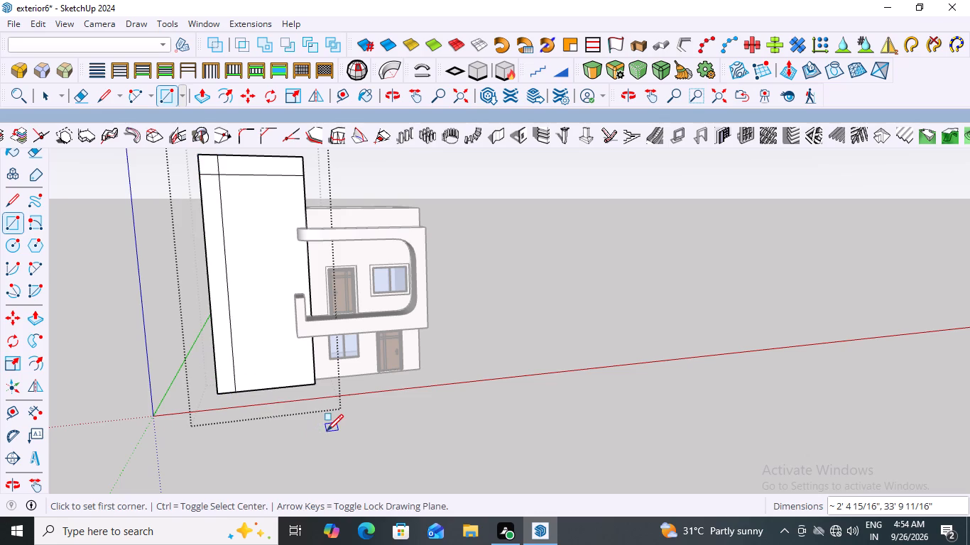
key(space)
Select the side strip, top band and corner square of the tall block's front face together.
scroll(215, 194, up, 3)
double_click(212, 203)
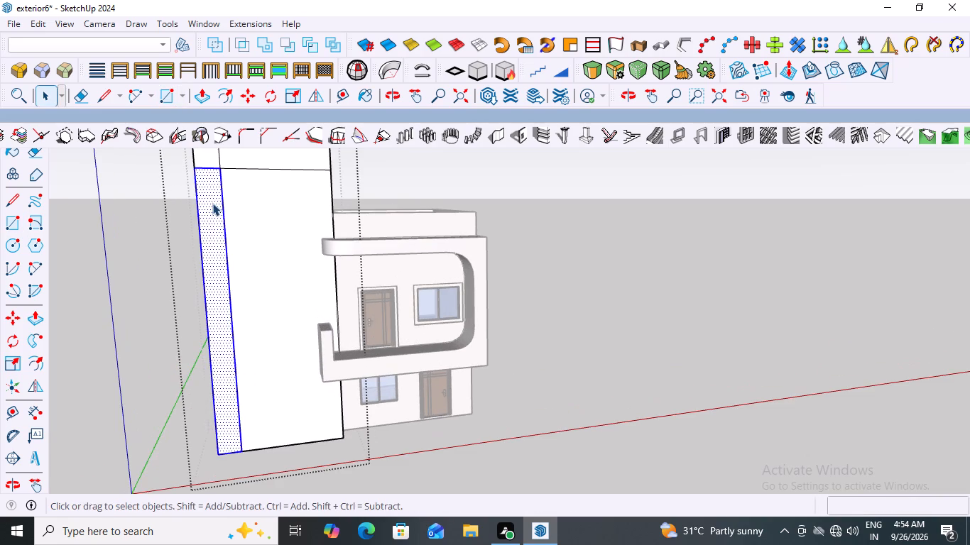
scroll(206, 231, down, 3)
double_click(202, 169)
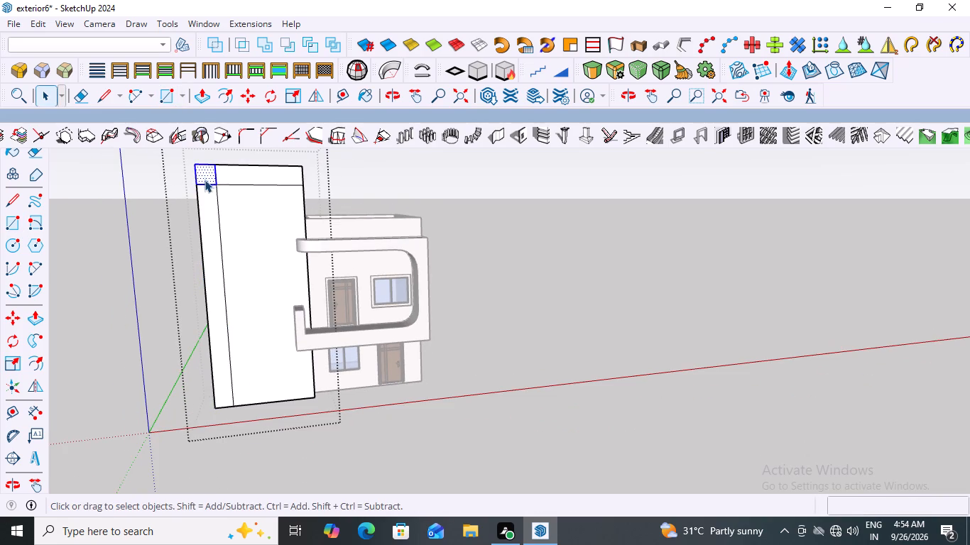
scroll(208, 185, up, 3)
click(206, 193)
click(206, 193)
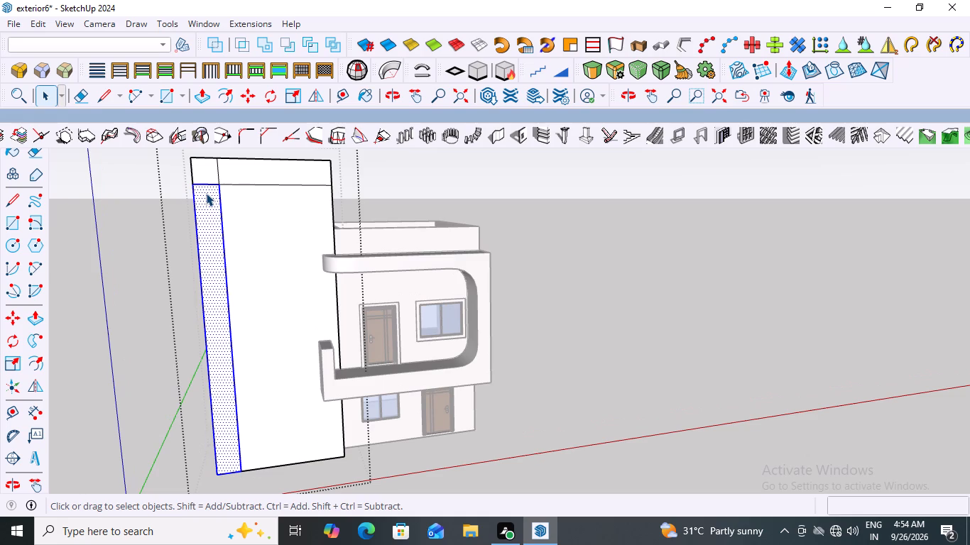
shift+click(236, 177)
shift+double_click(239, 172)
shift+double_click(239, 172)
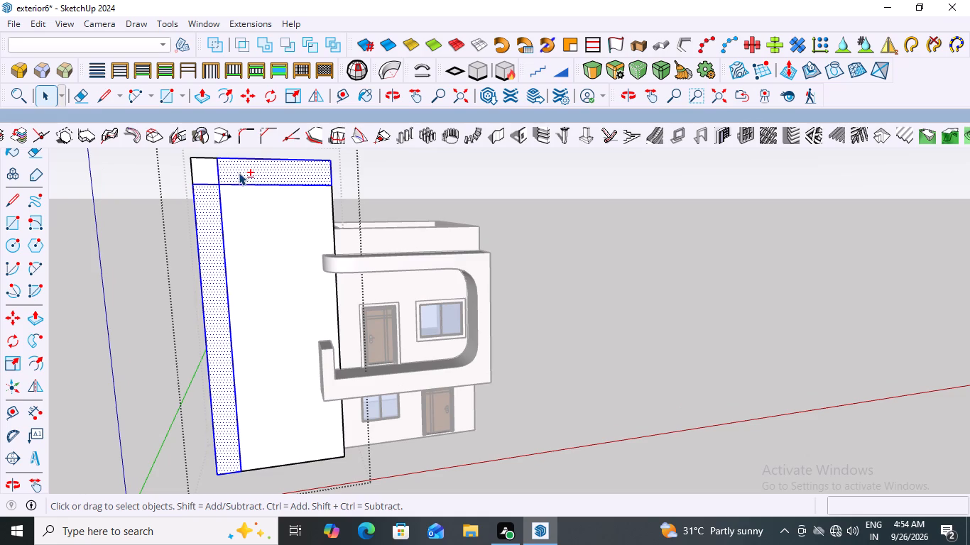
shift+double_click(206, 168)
Delete the two short edges around the corner square, merging the top band and side strip into one L-shaped face.
scroll(219, 190, up, 4)
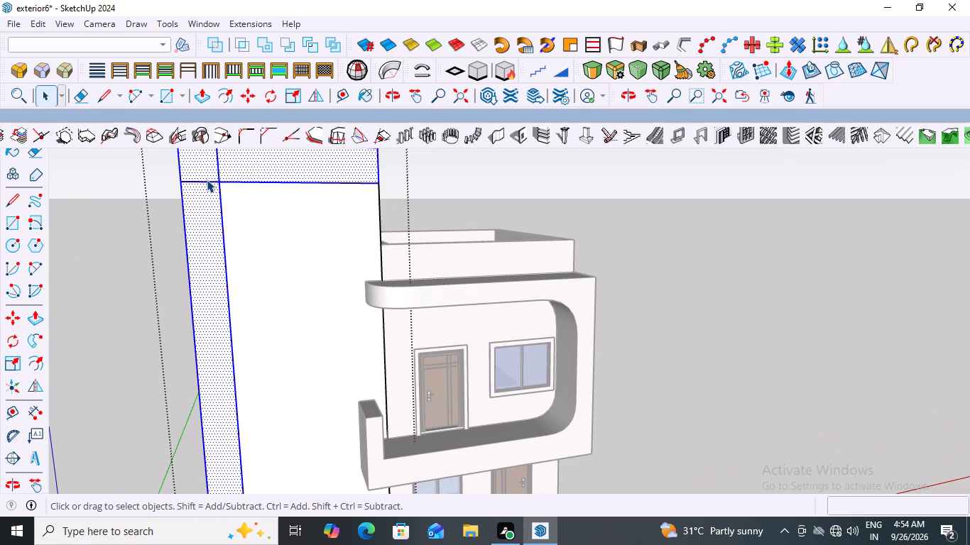
click(207, 180)
click(207, 180)
click(207, 180)
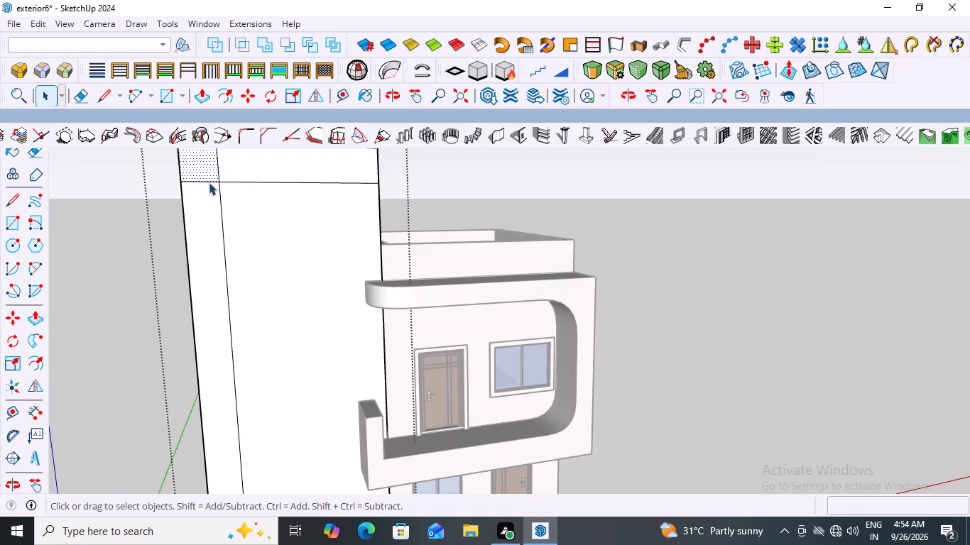
click(208, 181)
key(Delete)
scroll(208, 192, down, 6)
scroll(211, 188, up, 3)
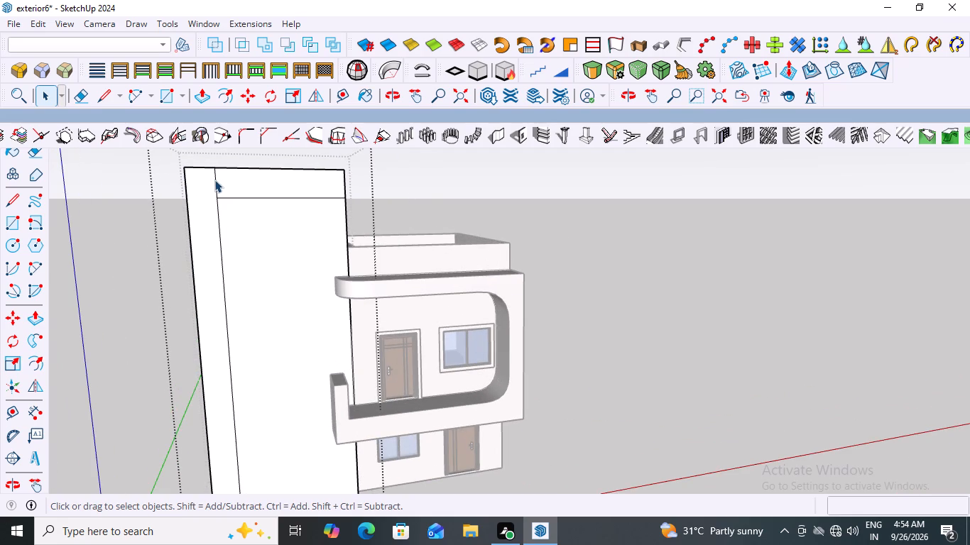
click(214, 180)
key(Delete)
Group the L-shaped face along the top and outer side of the tall block's front together with its bounding edges.
scroll(213, 179, down, 4)
click(231, 177)
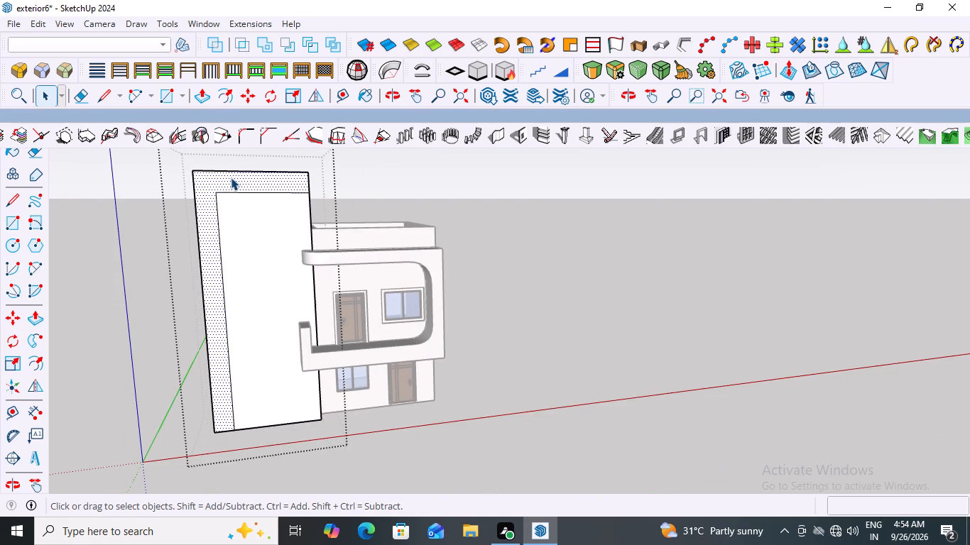
double_click(232, 177)
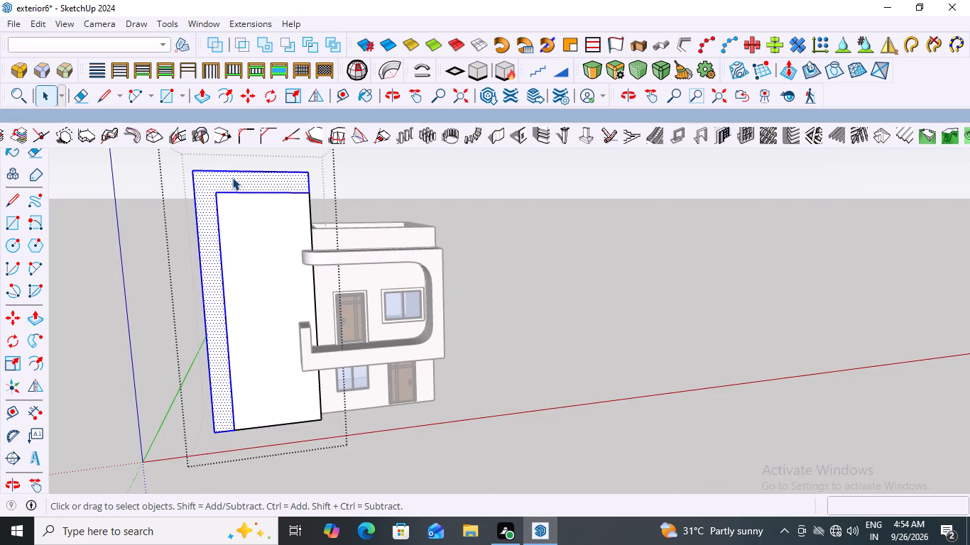
right_click(232, 177)
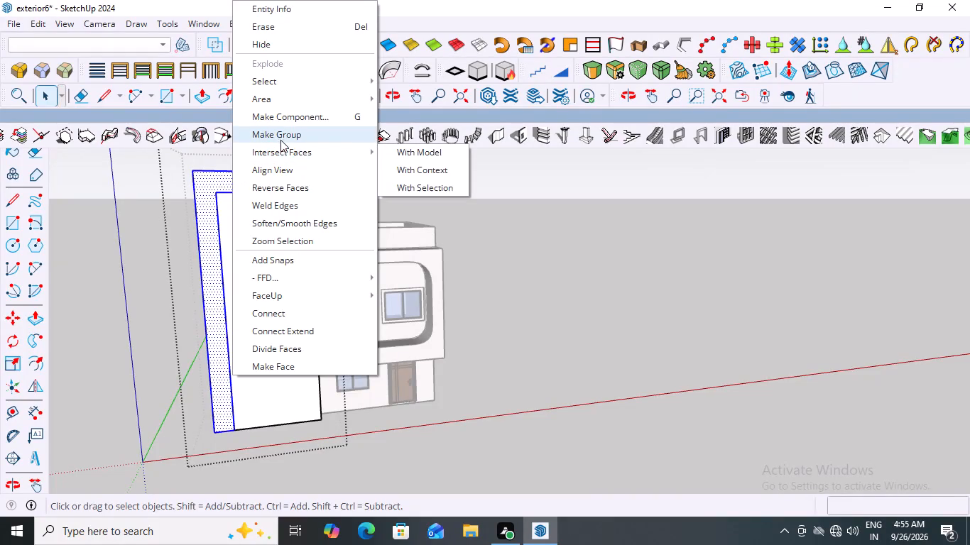
click(284, 133)
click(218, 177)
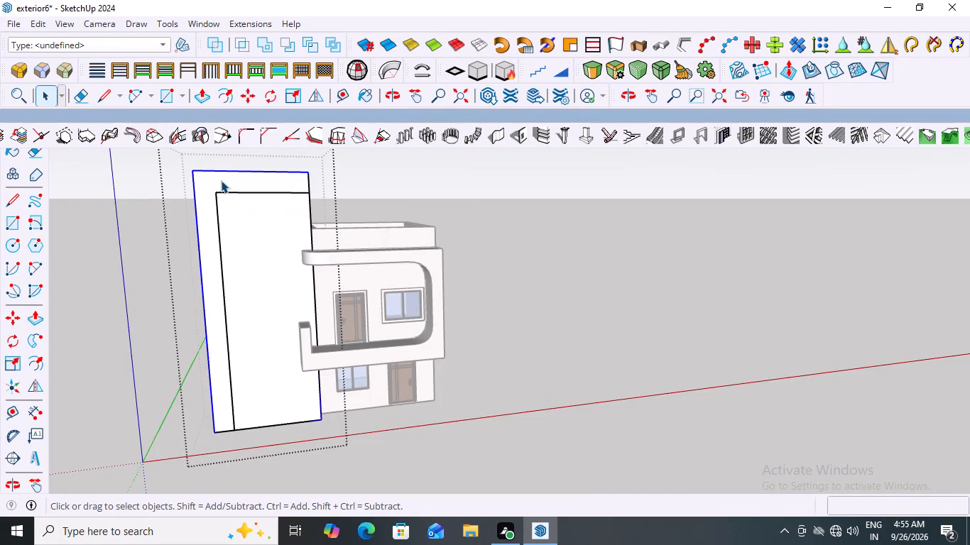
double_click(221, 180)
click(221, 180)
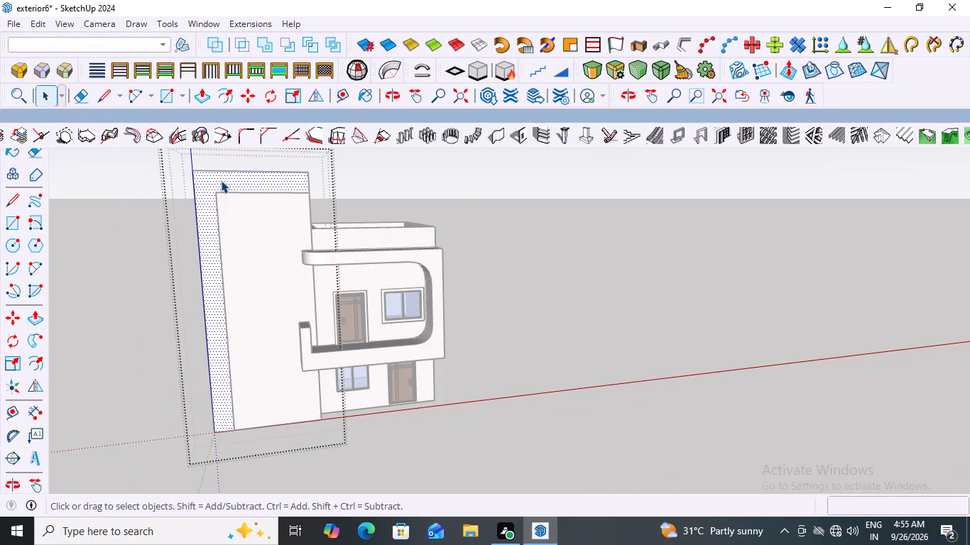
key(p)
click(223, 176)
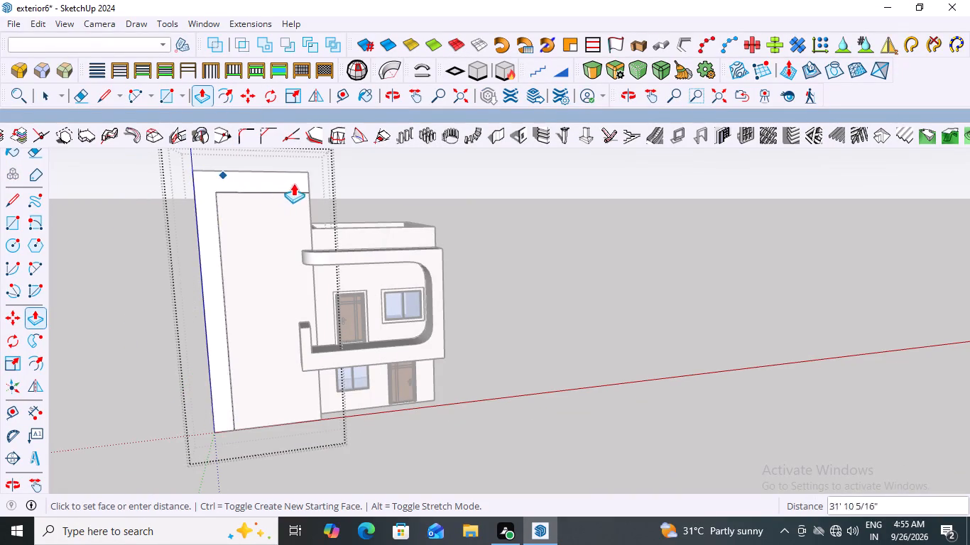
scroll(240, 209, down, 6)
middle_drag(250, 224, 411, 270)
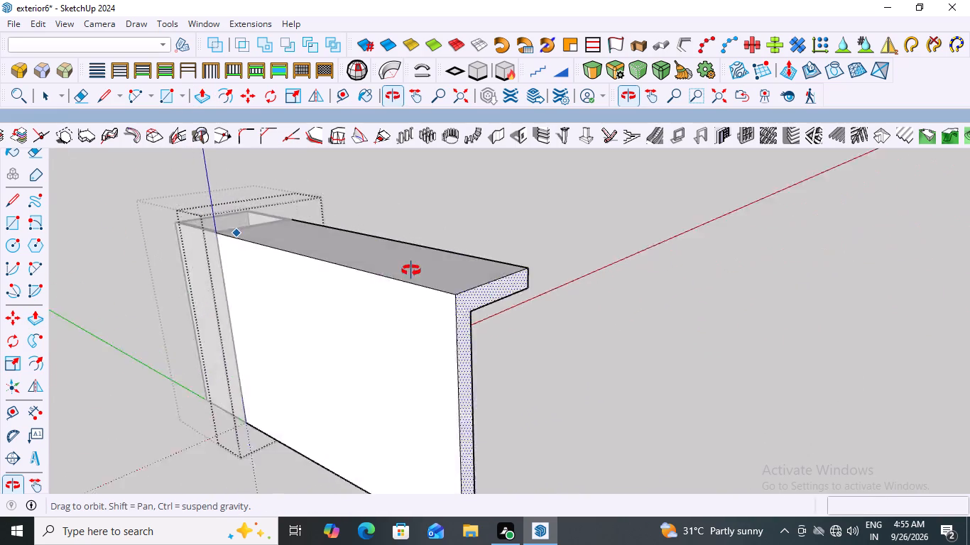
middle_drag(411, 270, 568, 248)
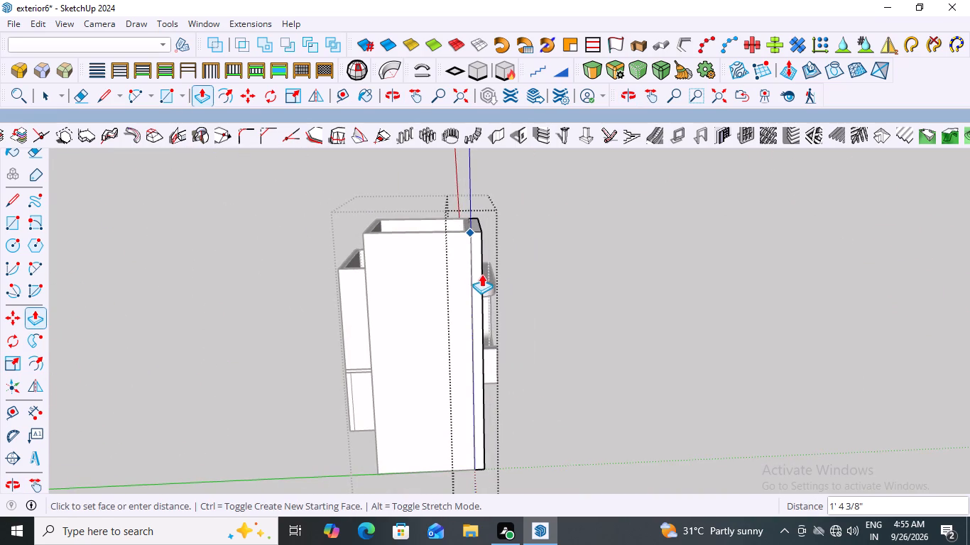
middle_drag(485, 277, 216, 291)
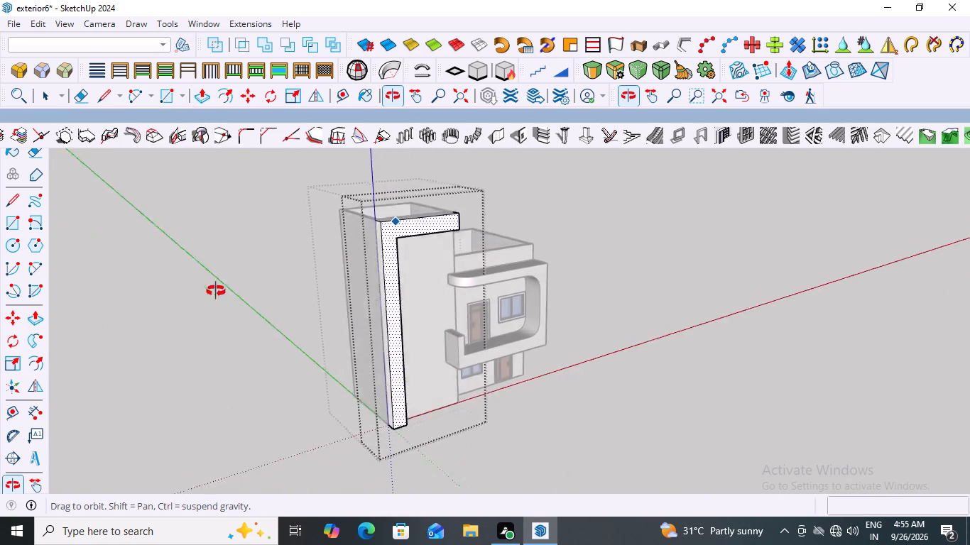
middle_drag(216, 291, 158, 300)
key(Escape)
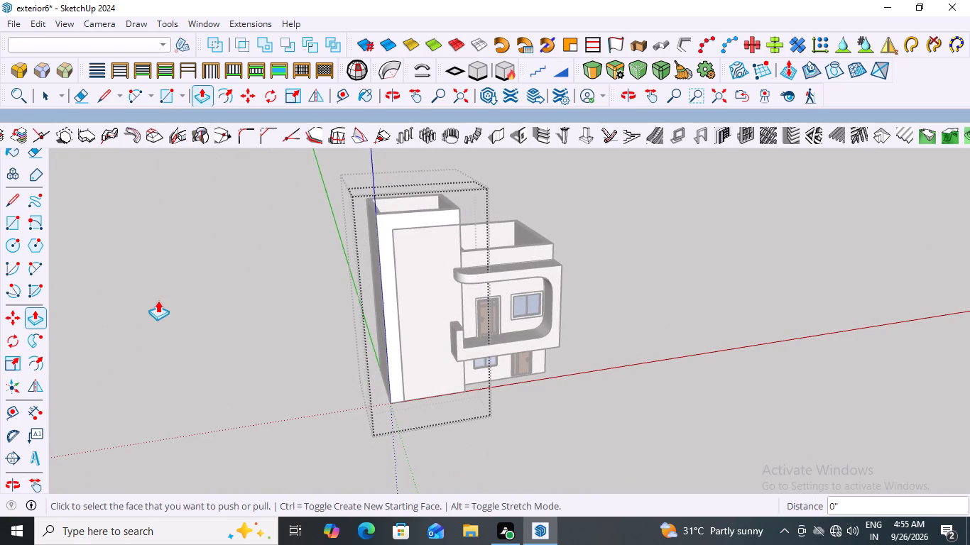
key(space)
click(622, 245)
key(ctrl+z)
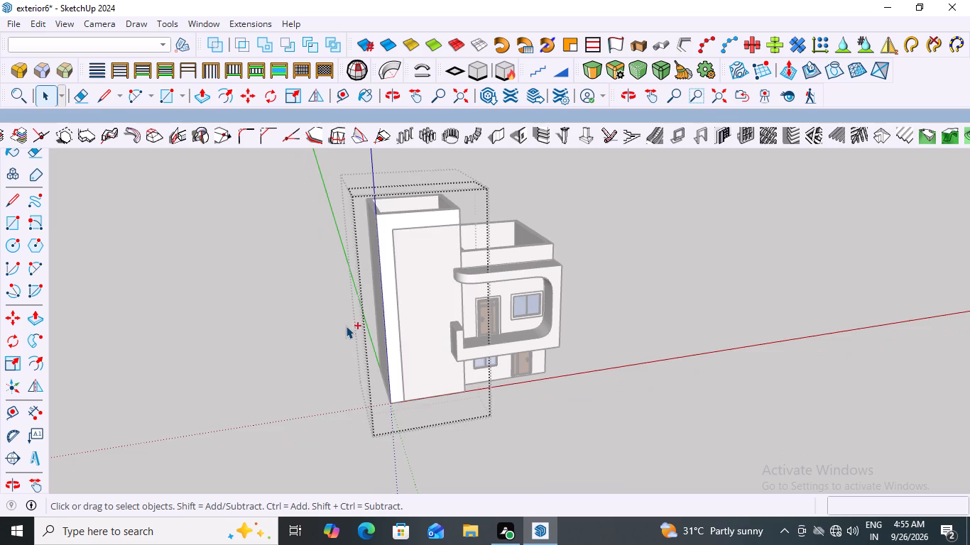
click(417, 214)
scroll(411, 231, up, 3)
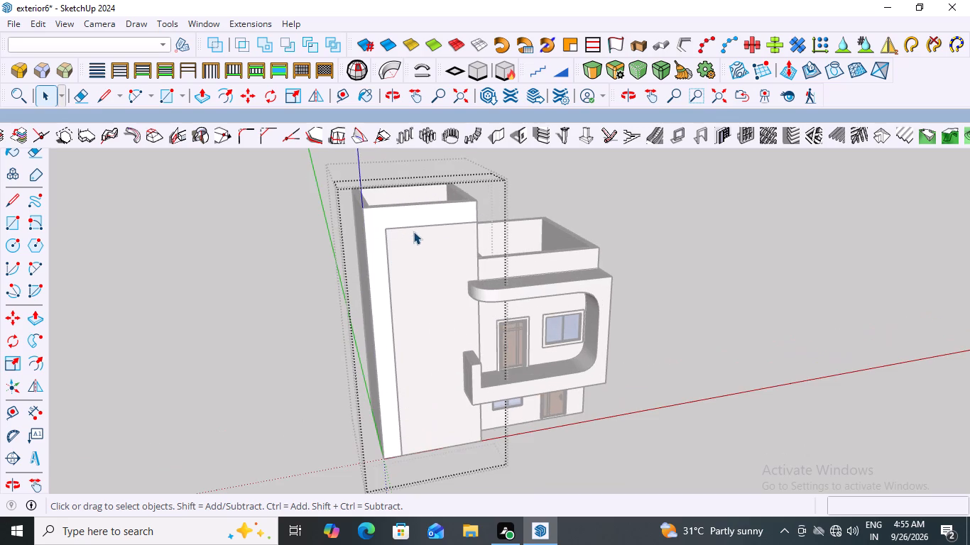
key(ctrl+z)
Open the L-shaped border group and extrude its face forward about 7' 1 11/16" from the tall block's front.
click(432, 217)
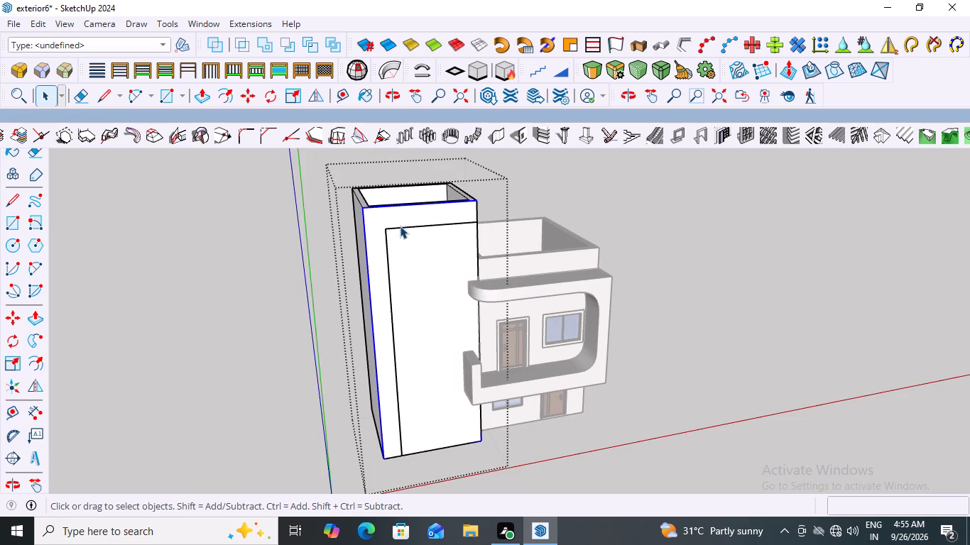
double_click(400, 219)
click(400, 219)
key(p)
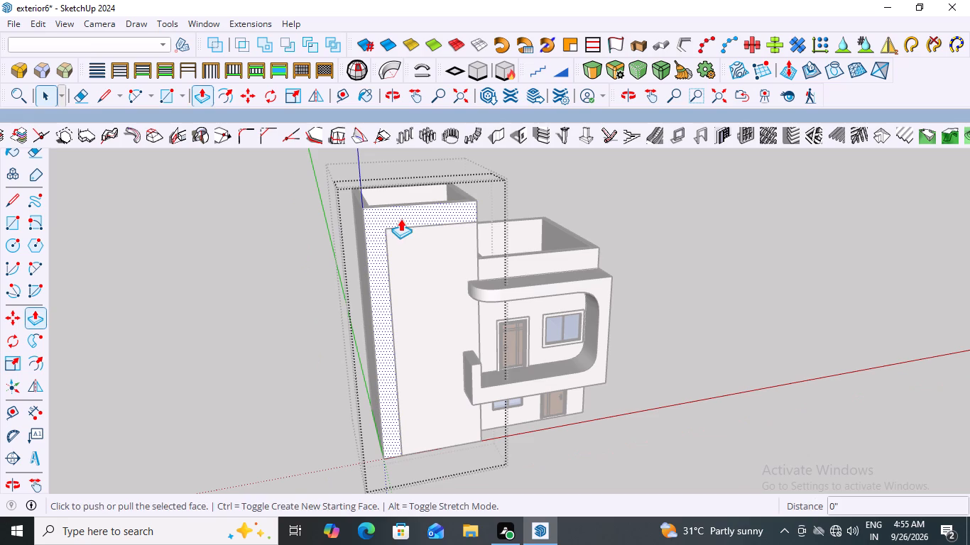
click(402, 209)
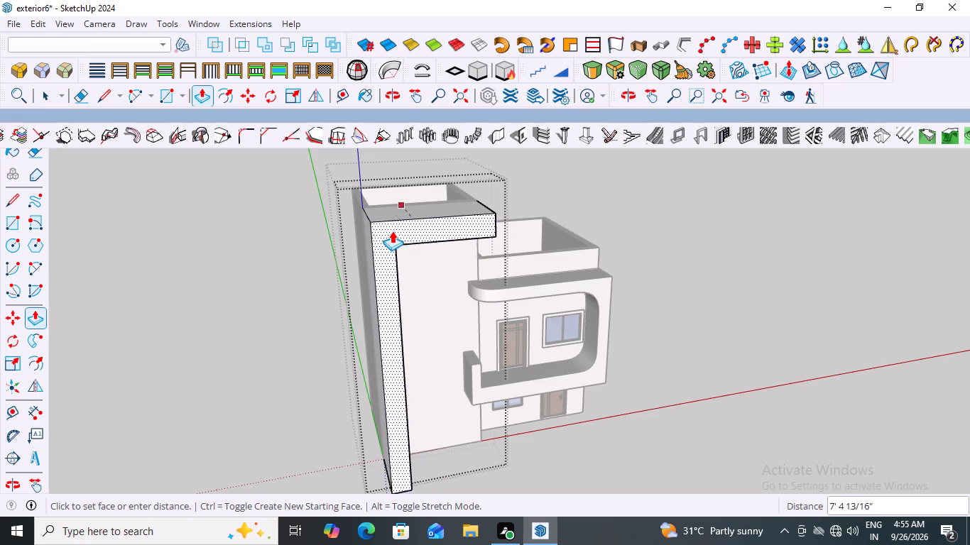
middle_drag(388, 227, 630, 269)
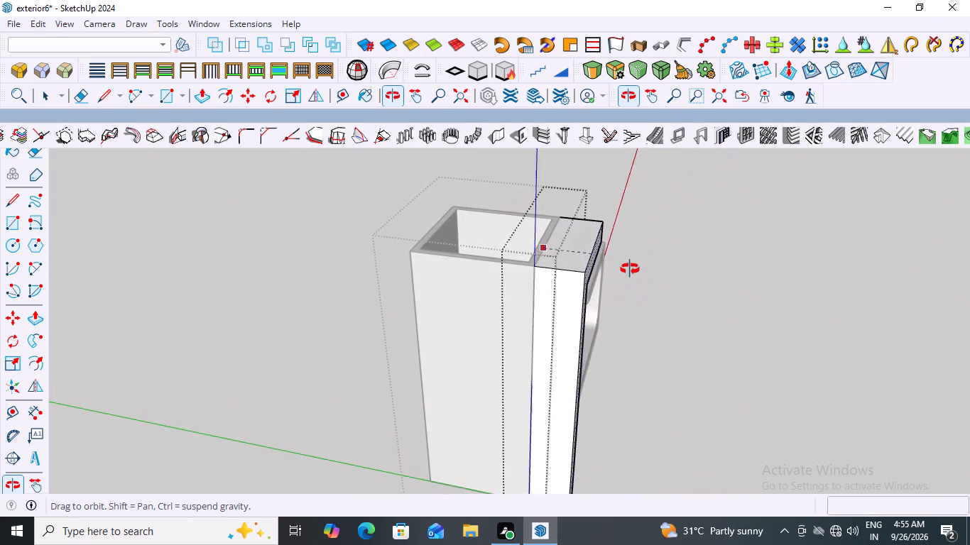
middle_drag(630, 269, 271, 209)
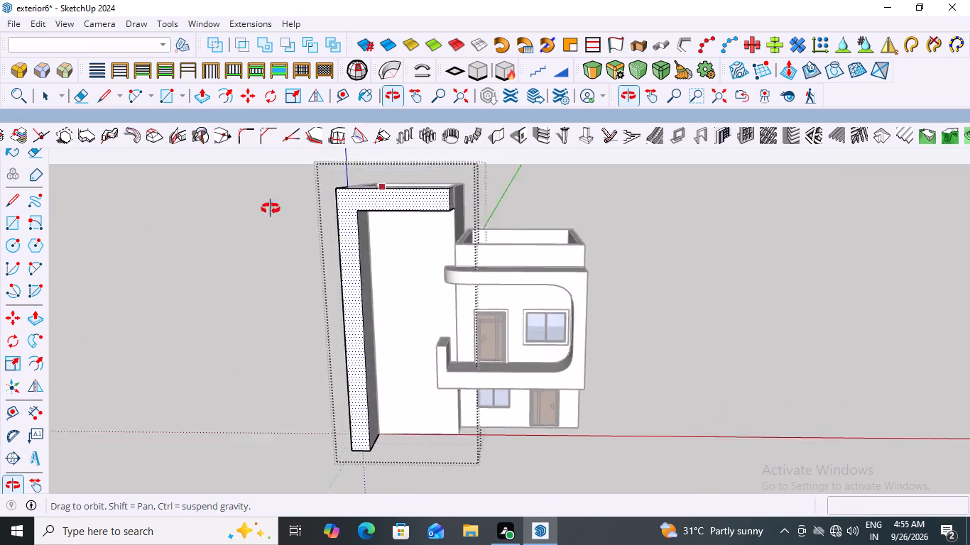
middle_drag(271, 209, 217, 239)
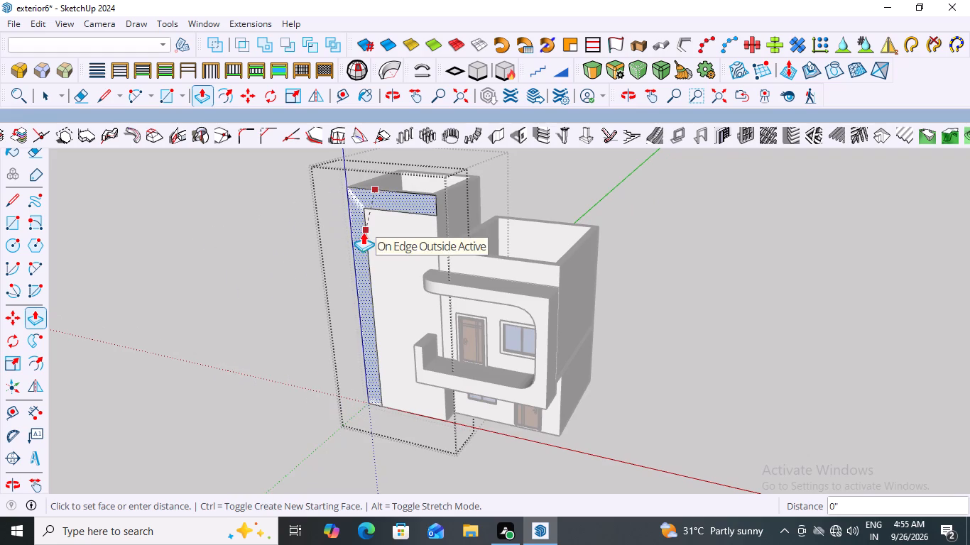
click(359, 236)
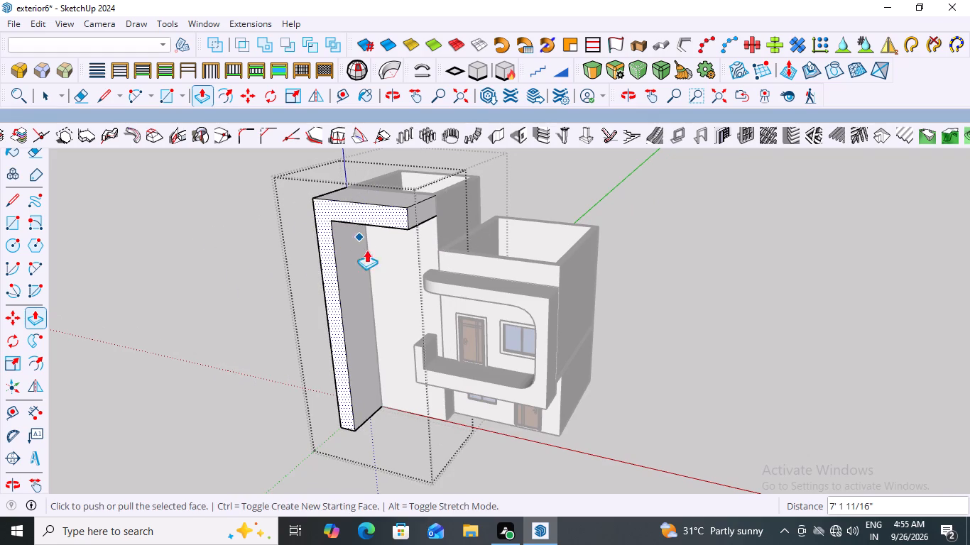
key(space)
click(640, 223)
Push the L-shaped border's front face back toward the tall block by about 4' 1 7/8" to reduce its projection.
scroll(288, 297, down, 1)
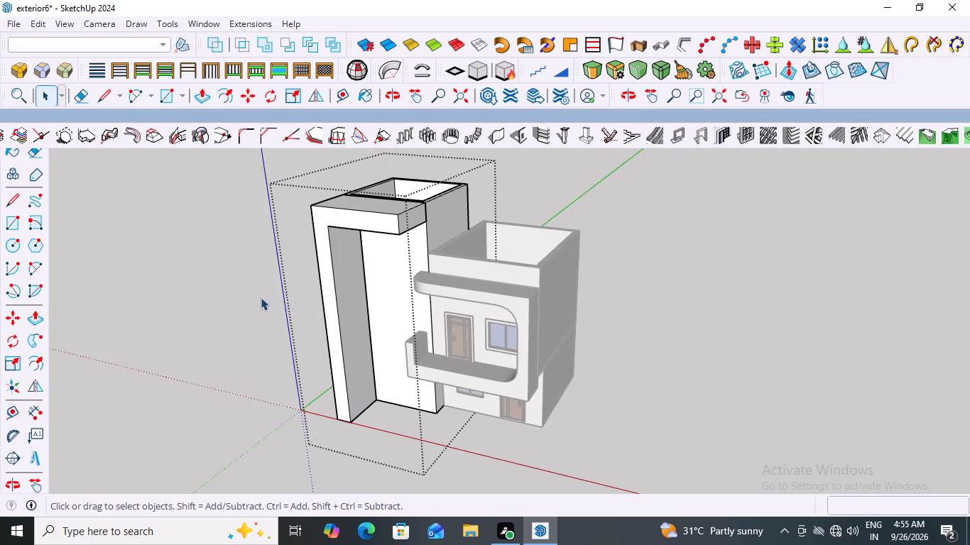
scroll(261, 297, down, 1)
middle_drag(263, 297, 674, 290)
scroll(526, 255, up, 4)
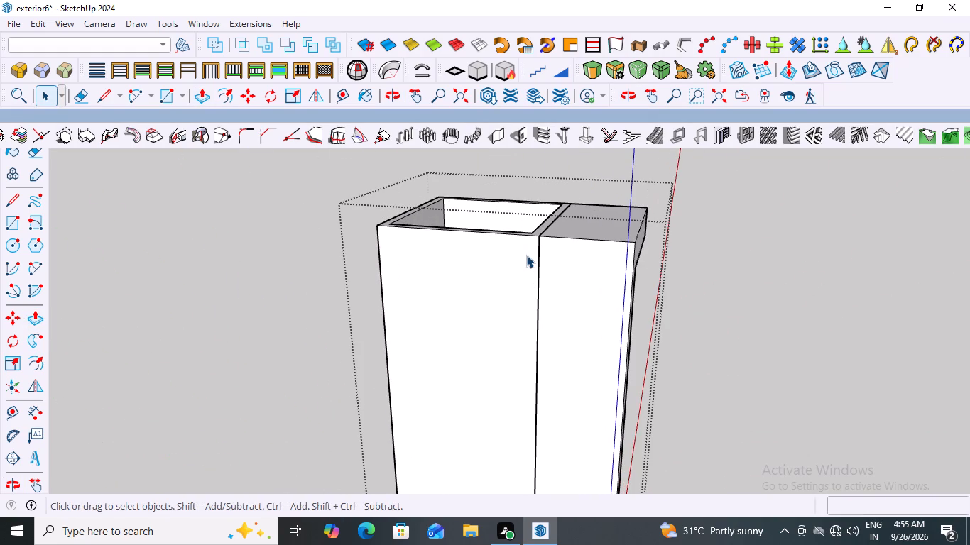
scroll(544, 272, down, 12)
middle_drag(585, 287, 466, 267)
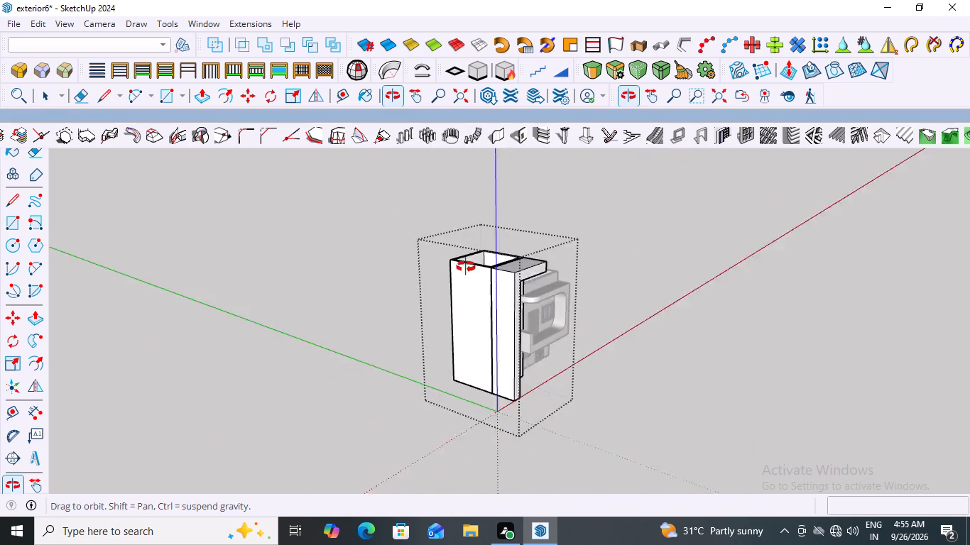
middle_drag(466, 267, 444, 249)
click(481, 263)
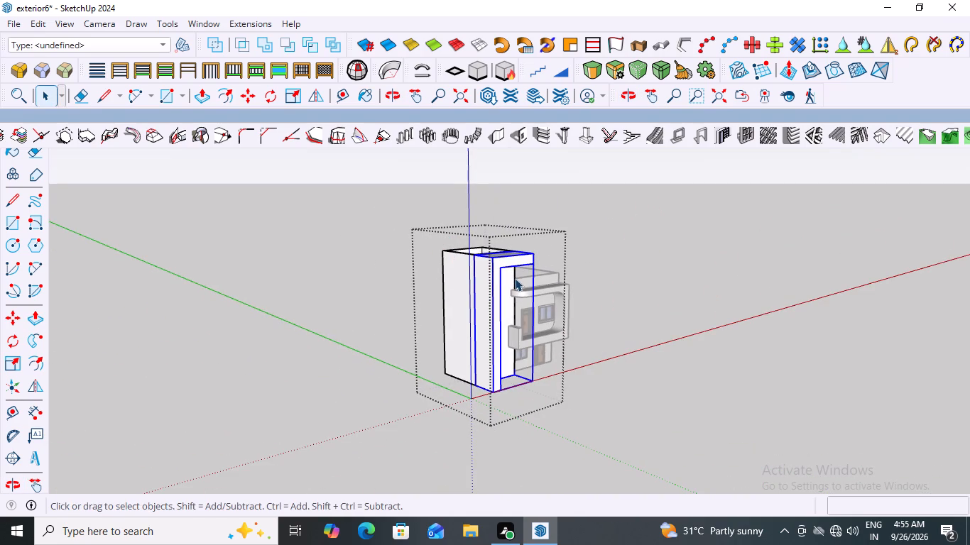
triple_click(508, 261)
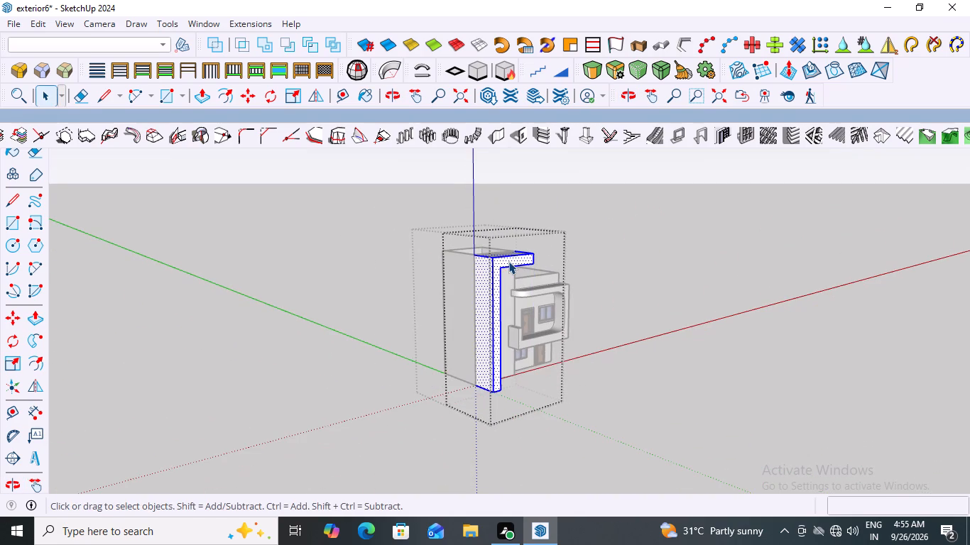
key(p)
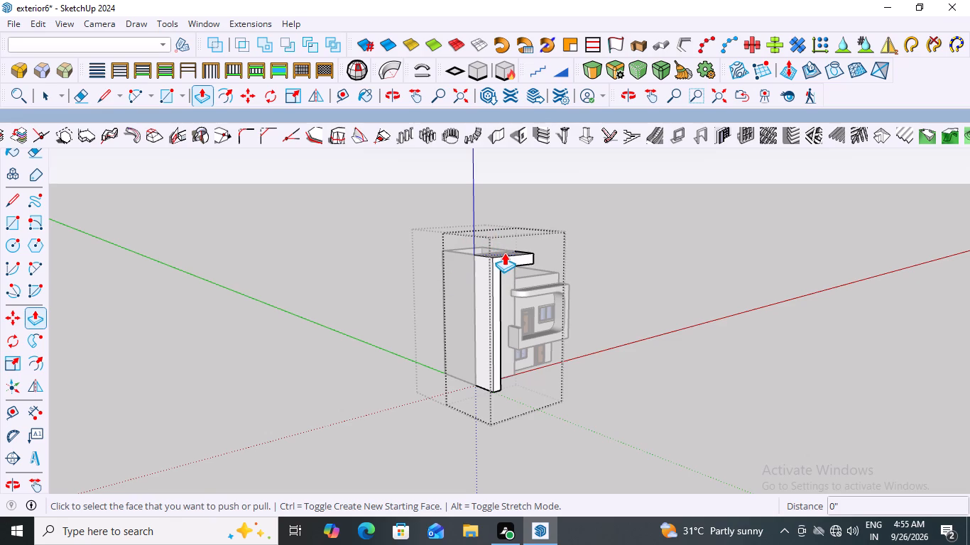
scroll(503, 266, up, 2)
click(495, 255)
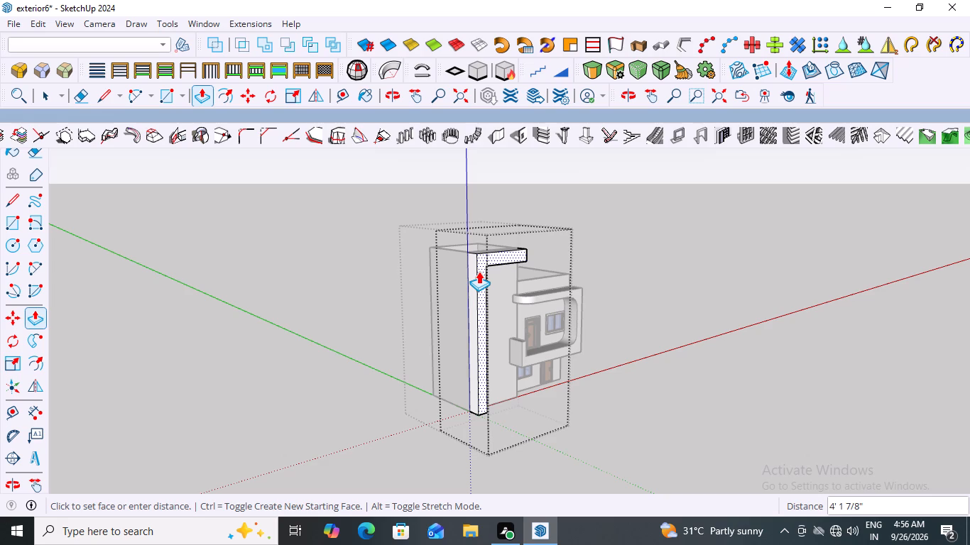
click(479, 271)
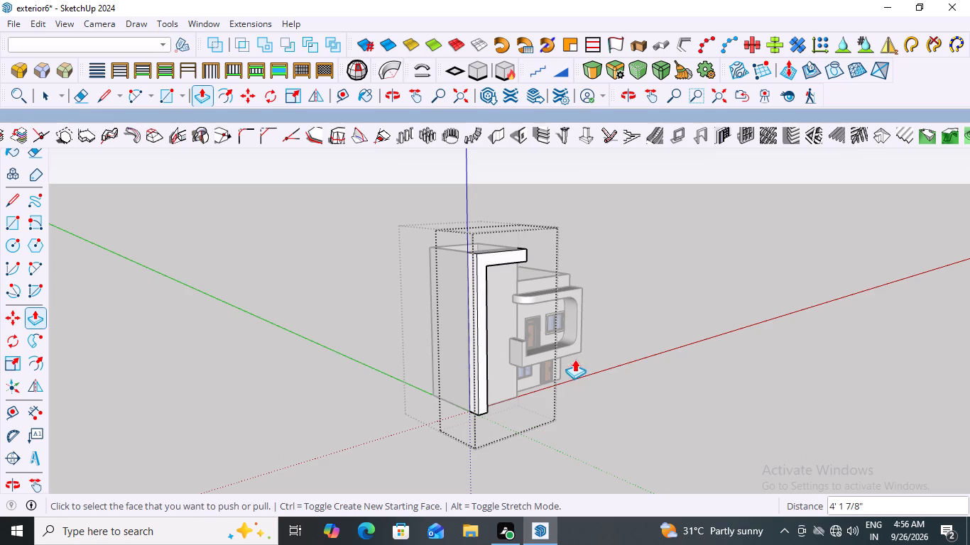
key(space)
click(643, 297)
Examine the L-shaped border's projection from the front, below, above and both sides against the balcony and tall block.
middle_drag(635, 319, 441, 261)
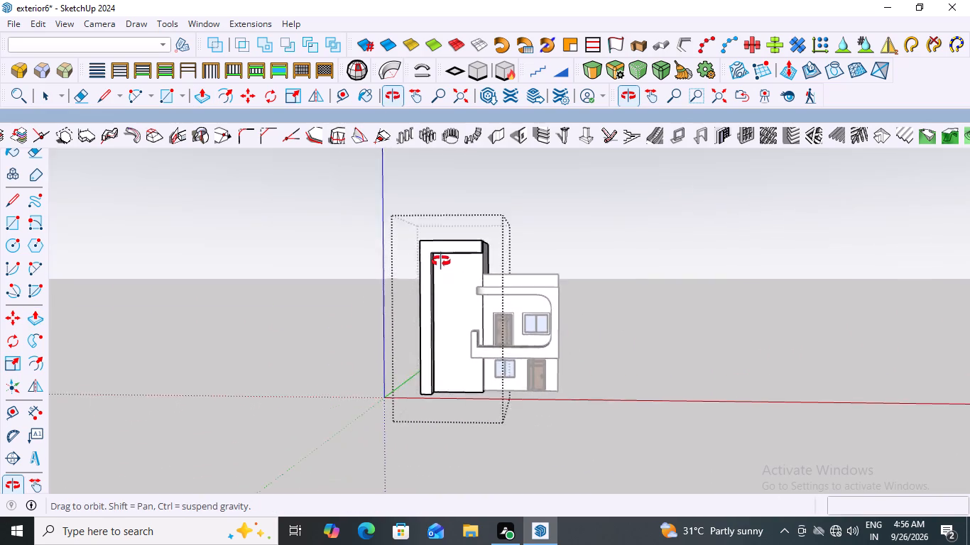
middle_drag(441, 261, 396, 168)
scroll(440, 257, up, 3)
scroll(447, 258, down, 6)
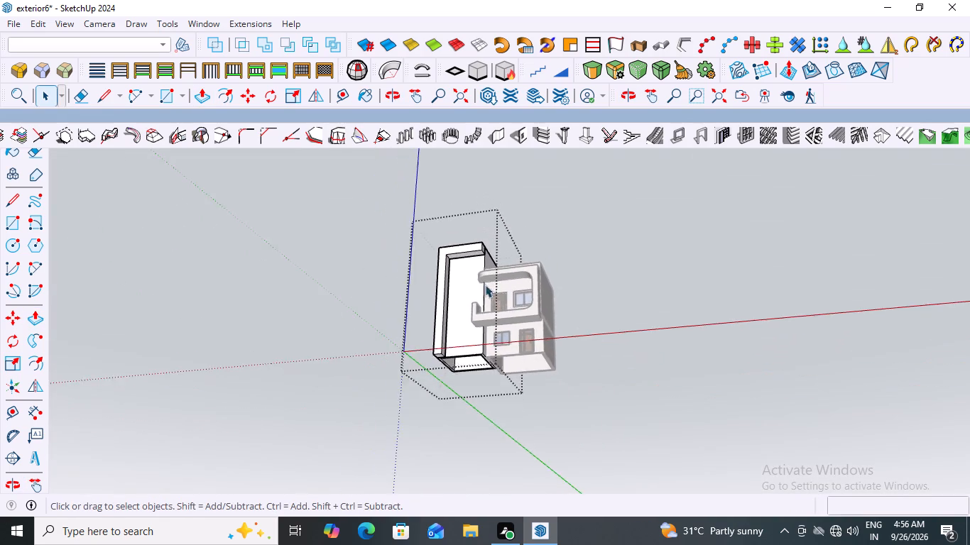
middle_drag(485, 285, 541, 395)
scroll(484, 259, up, 5)
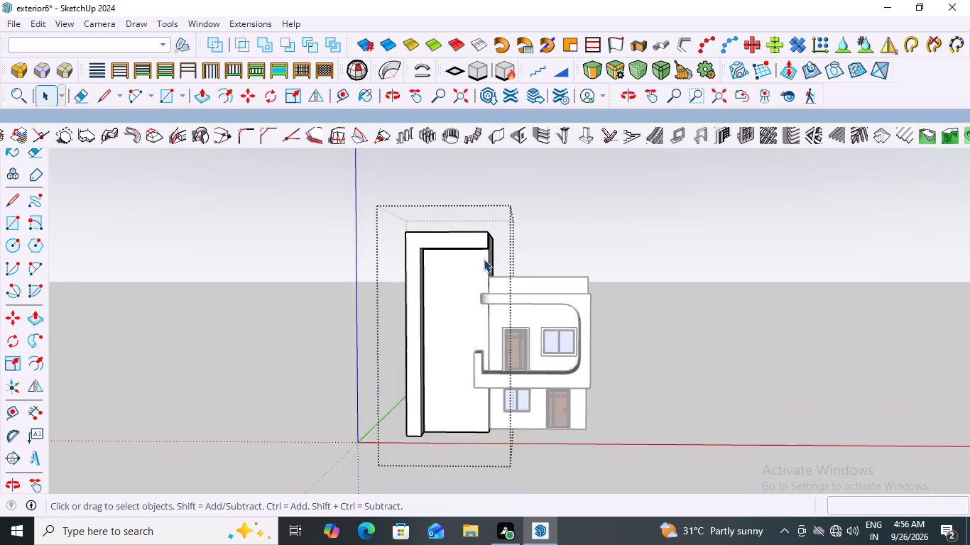
middle_drag(464, 259, 487, 168)
scroll(484, 219, up, 4)
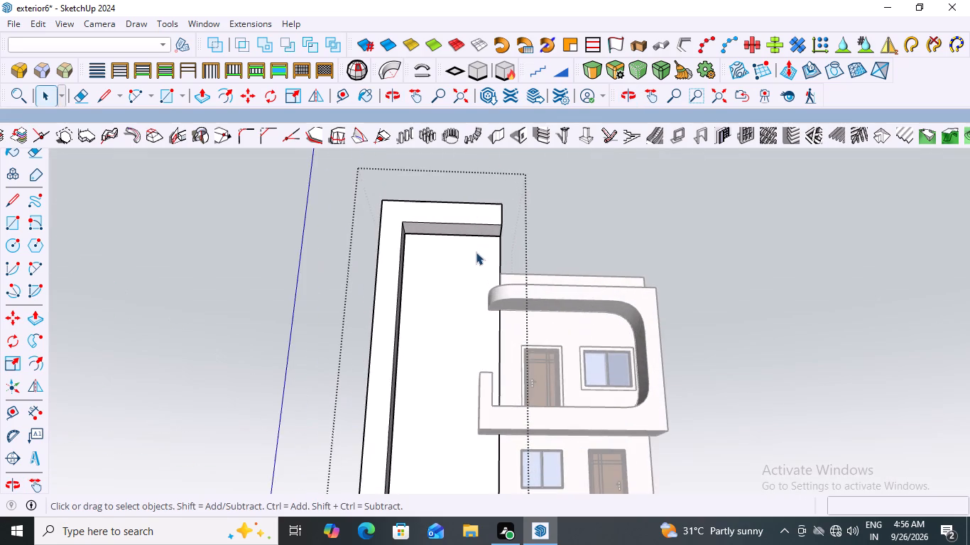
middle_drag(472, 221, 476, 350)
scroll(476, 350, down, 2)
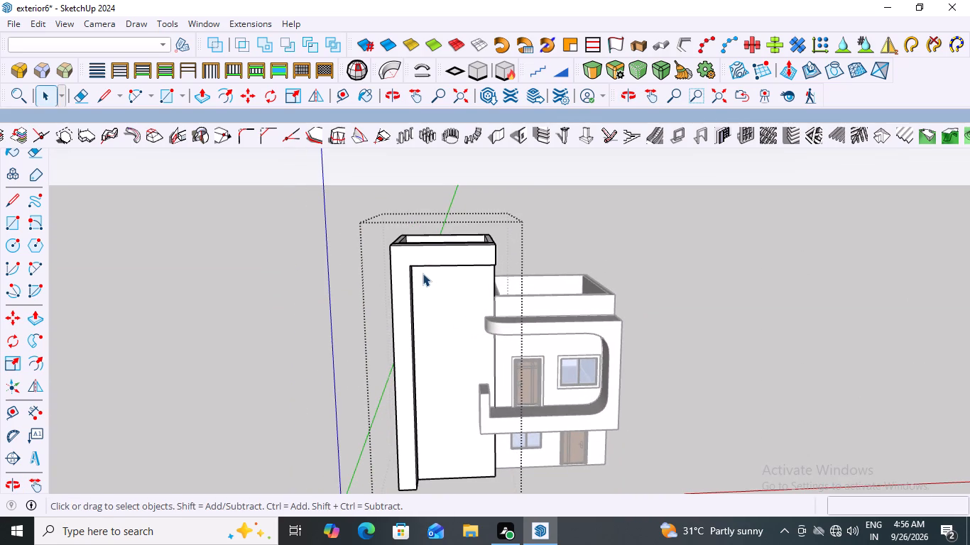
scroll(449, 272, down, 2)
middle_drag(449, 272, 215, 241)
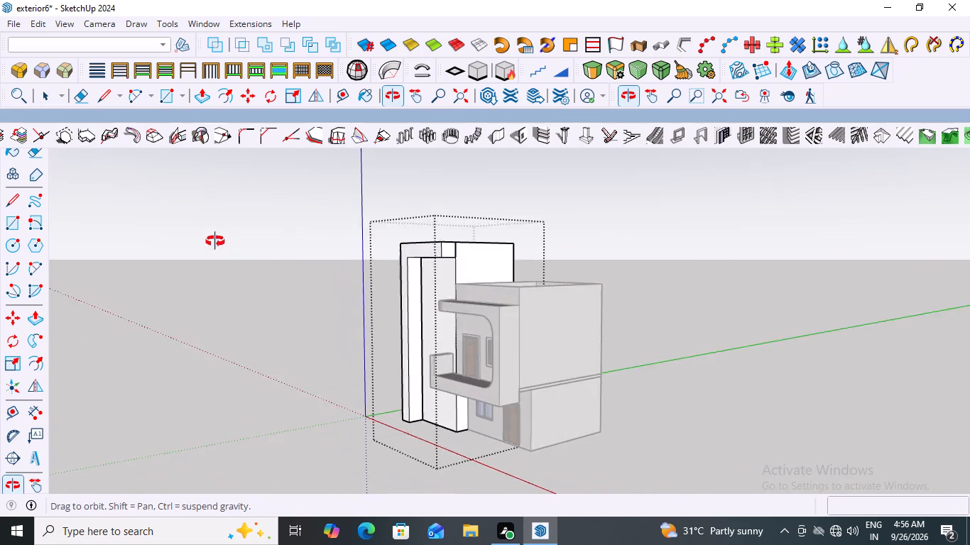
middle_drag(215, 241, 605, 363)
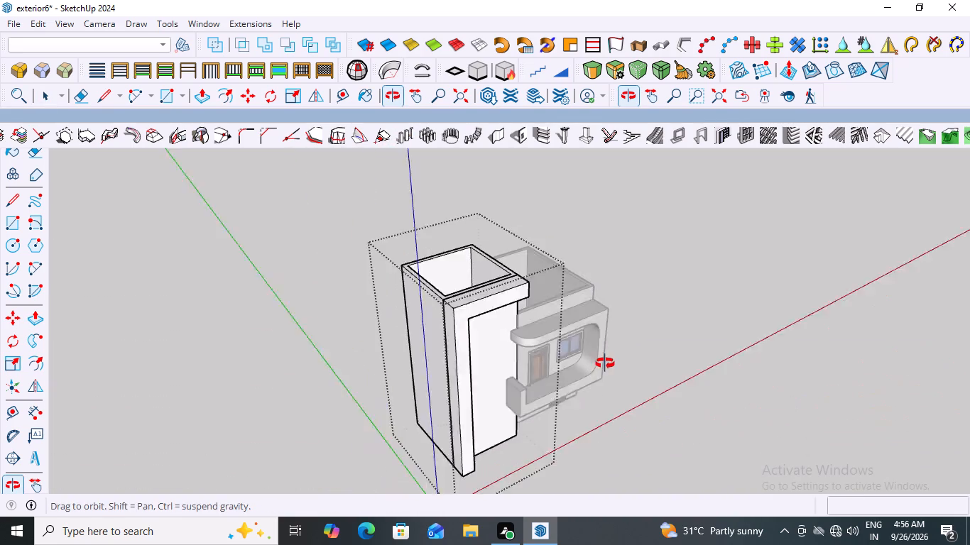
middle_drag(605, 363, 489, 375)
scroll(444, 318, up, 3)
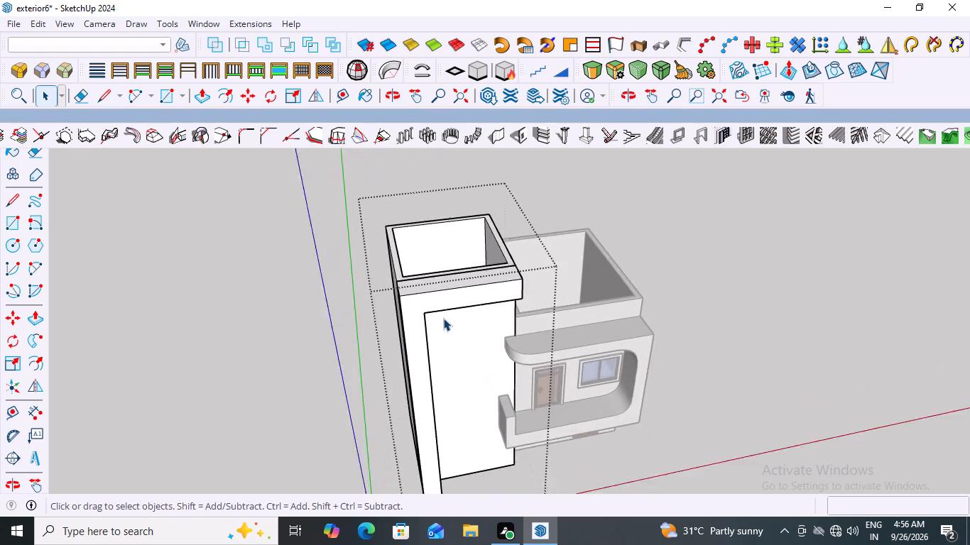
Open the L-shaped border group and push its front face back toward the tall block by about 8 15/16".
scroll(443, 318, up, 2)
click(444, 290)
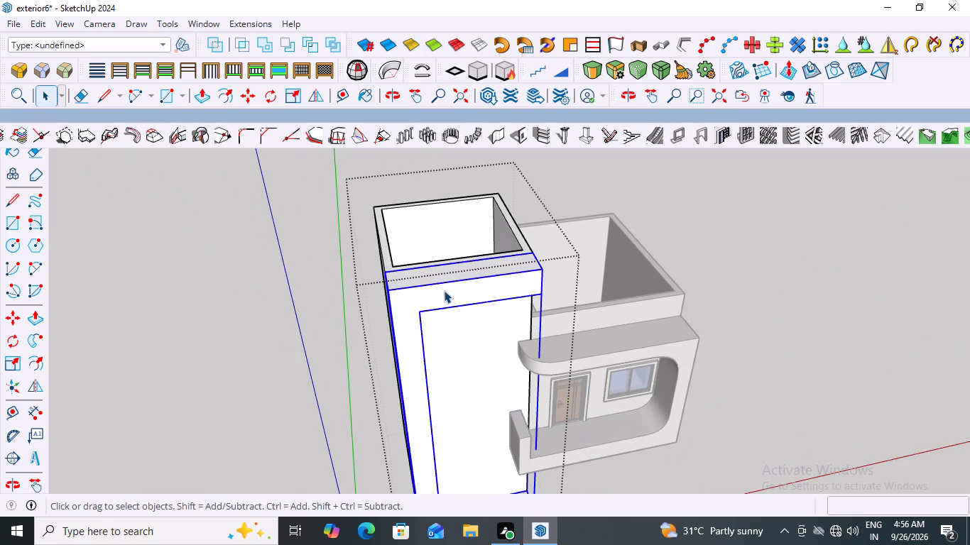
double_click(444, 290)
click(444, 290)
click(444, 290)
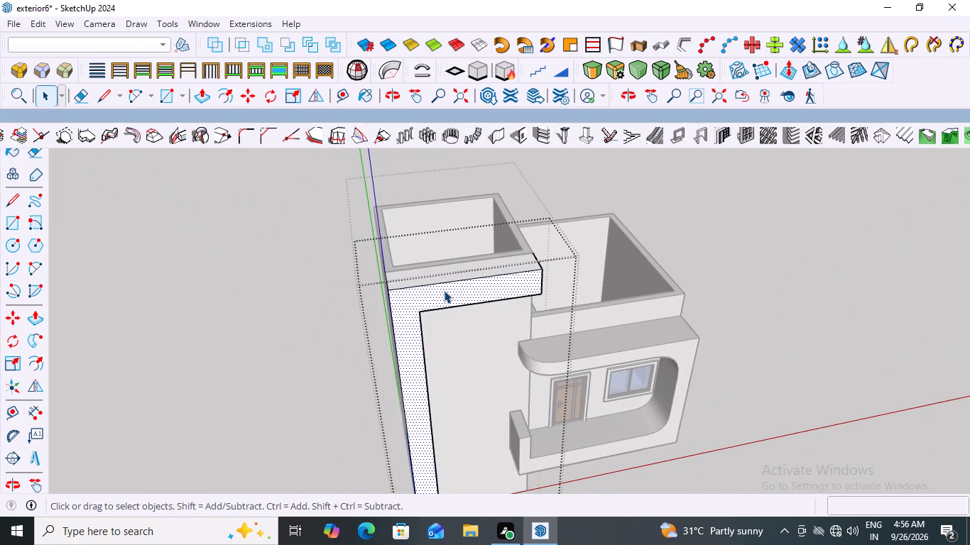
key(p)
click(444, 290)
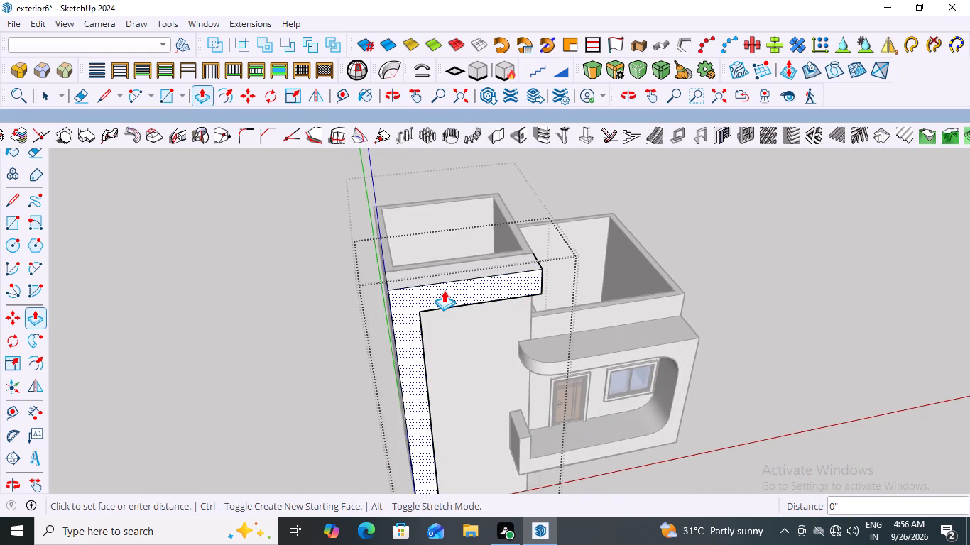
click(446, 285)
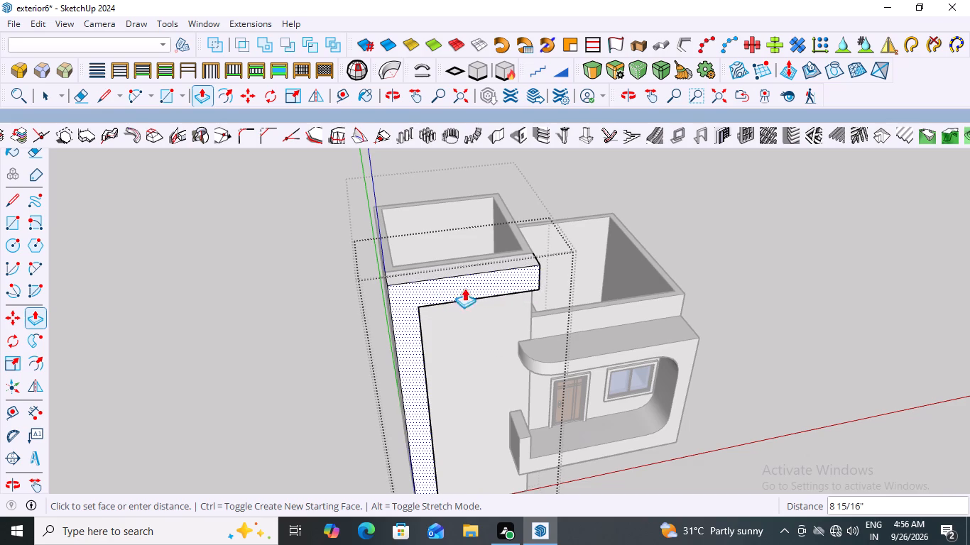
key(Escape)
click(707, 218)
scroll(614, 329, down, 2)
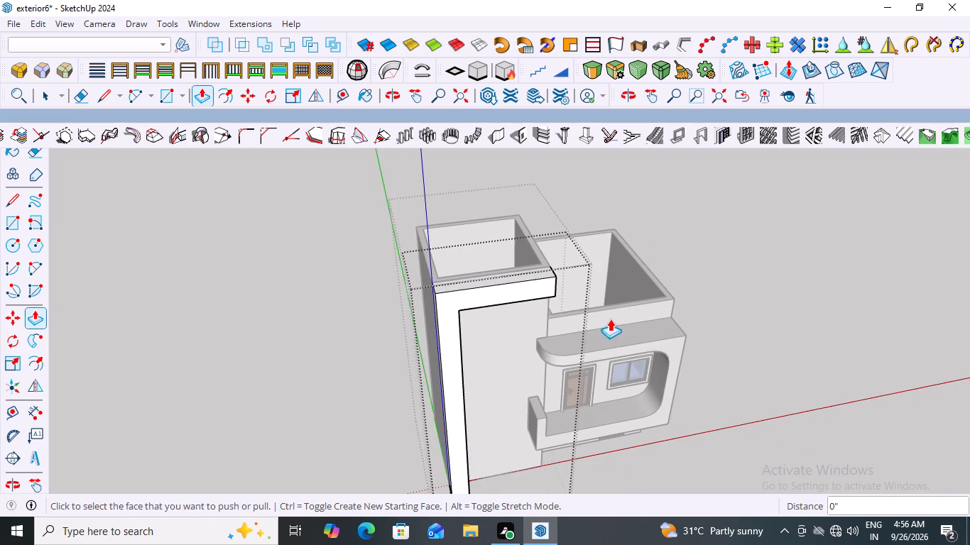
key(space)
triple_click(746, 250)
Examine the L-shaped border's reduced projection from the front, below and above against the tall block and balcony.
middle_drag(672, 287, 650, 125)
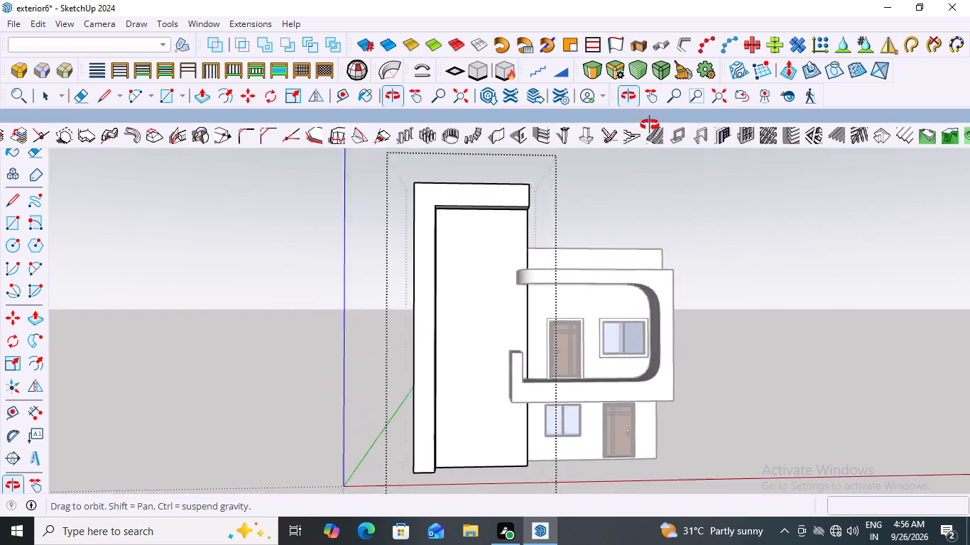
middle_drag(650, 125, 663, 123)
scroll(571, 257, down, 3)
middle_drag(590, 249, 508, 203)
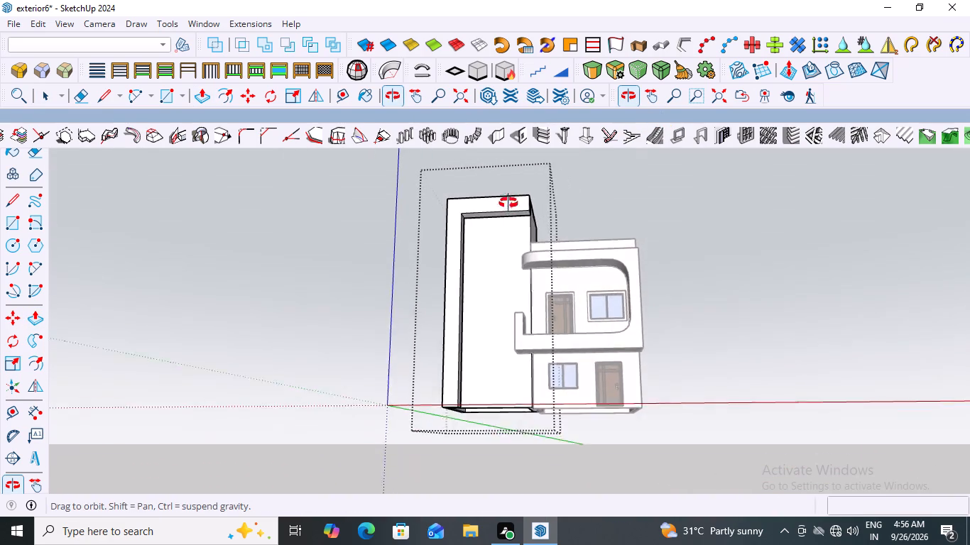
middle_drag(508, 203, 536, 187)
scroll(518, 214, up, 4)
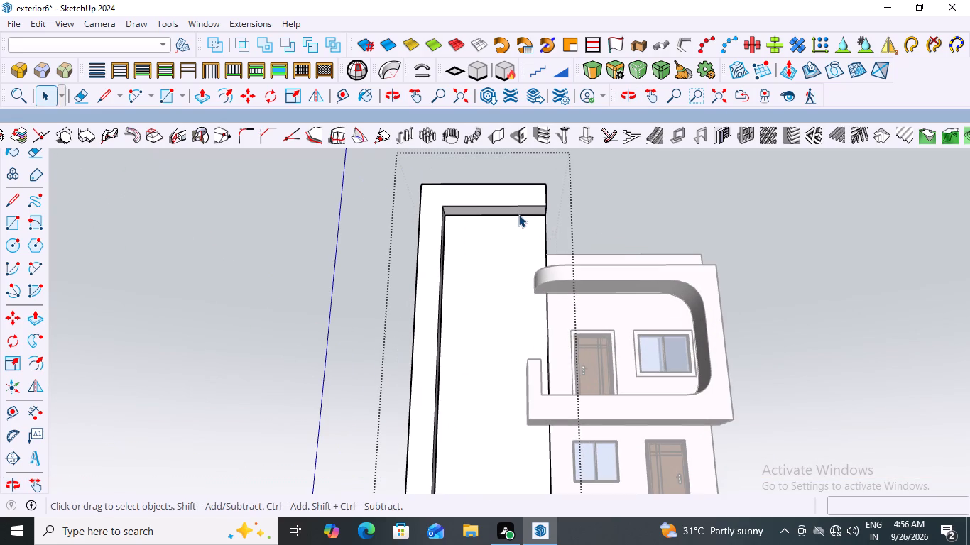
middle_drag(518, 214, 533, 357)
scroll(500, 242, up, 3)
double_click(498, 219)
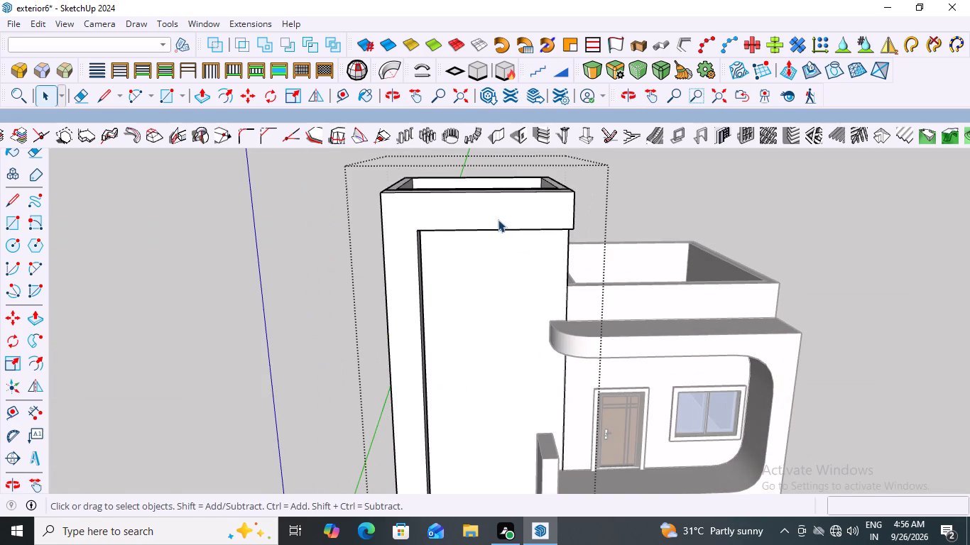
click(500, 217)
click(707, 202)
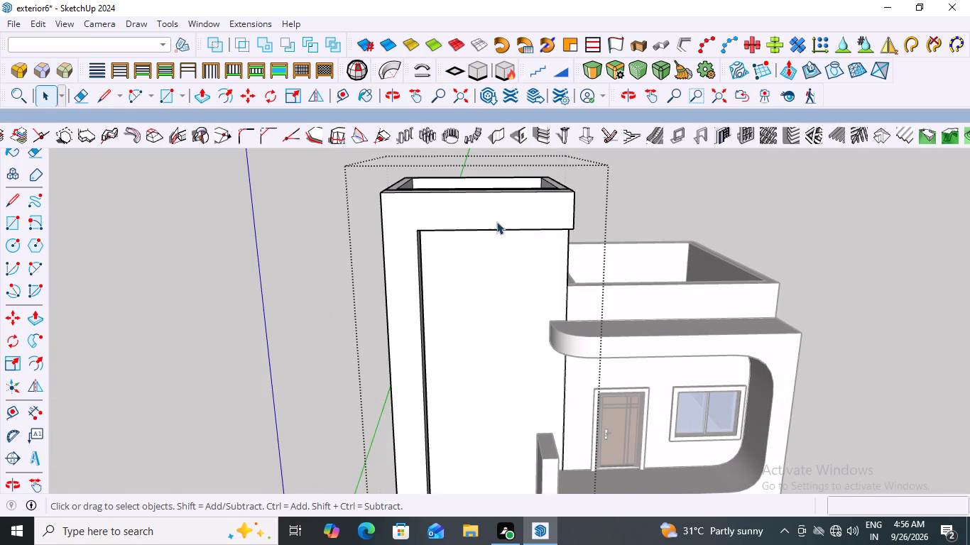
Round the L-shaped border's inner corner edge with a bevel of about 3' 4 7/8" offset and 6 segments.
click(496, 216)
middle_drag(513, 260, 394, 168)
scroll(371, 192, up, 2)
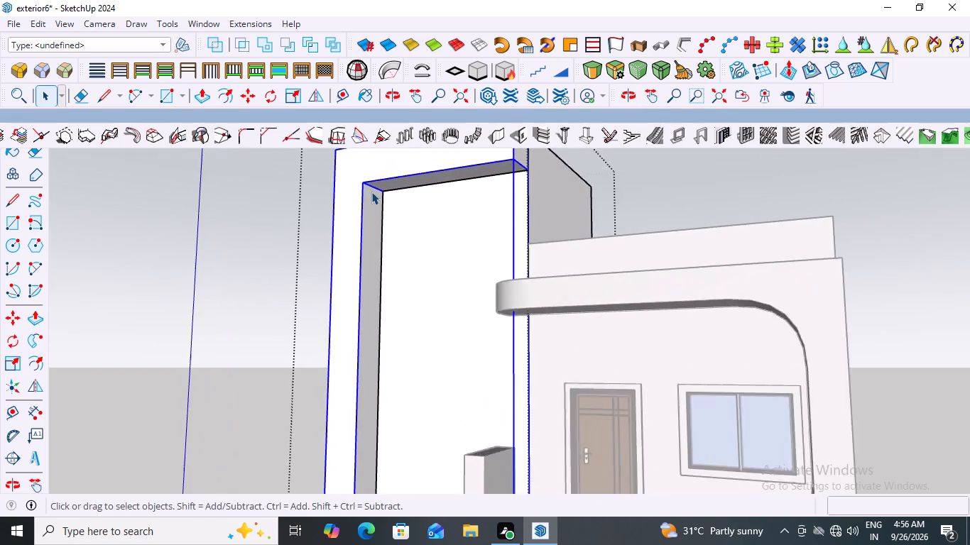
scroll(371, 192, up, 4)
click(374, 185)
double_click(374, 185)
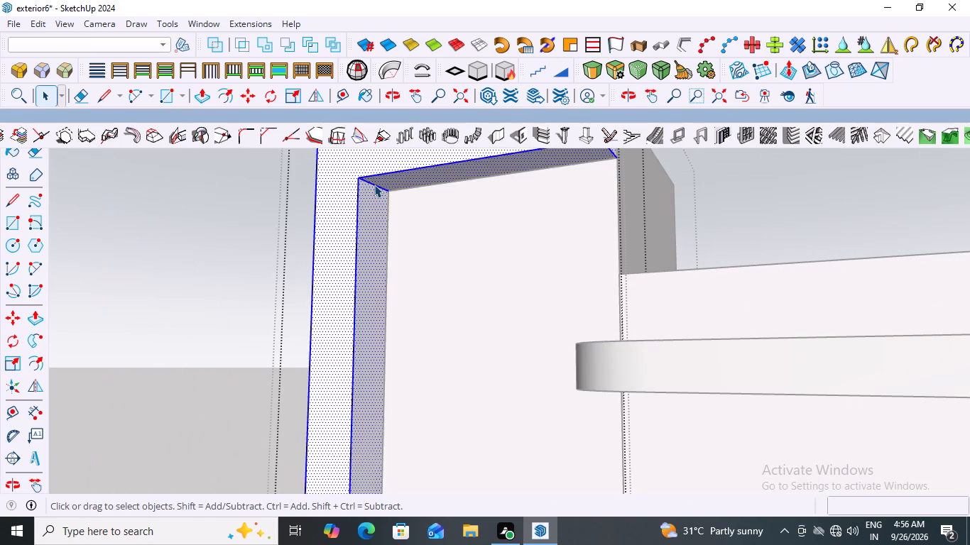
click(374, 185)
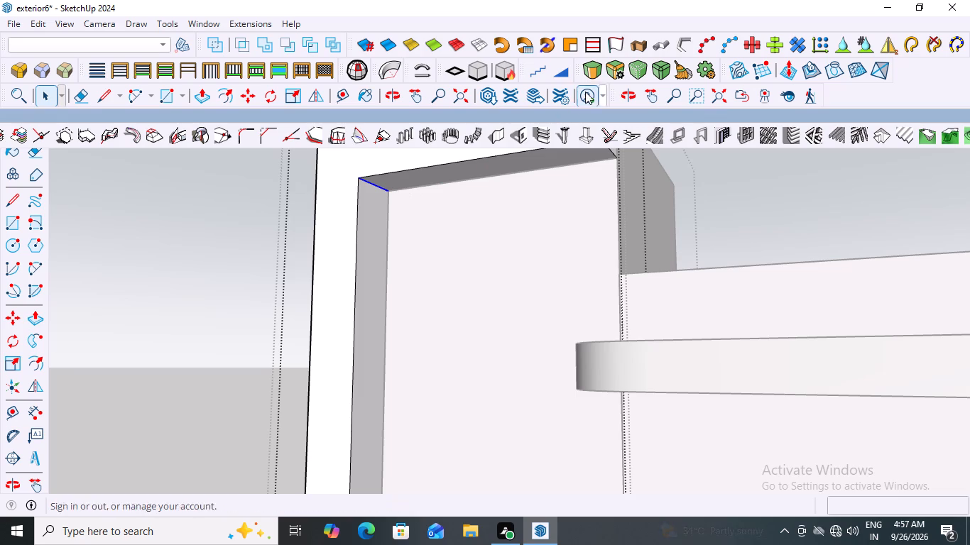
click(595, 74)
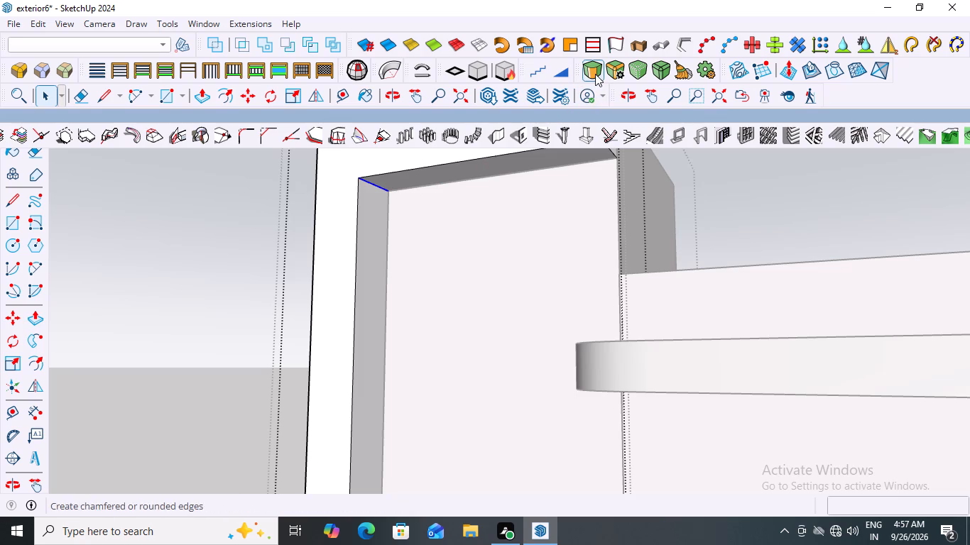
click(380, 184)
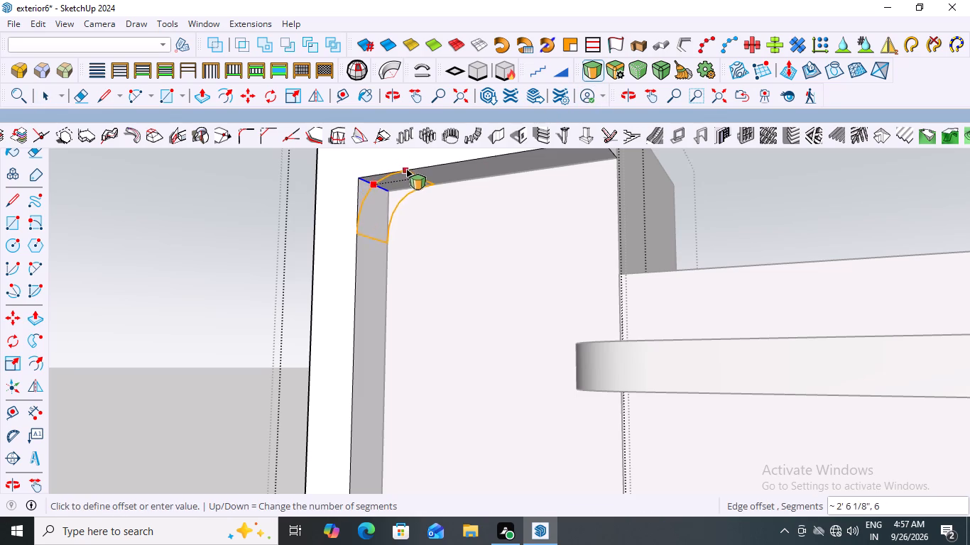
scroll(408, 170, down, 12)
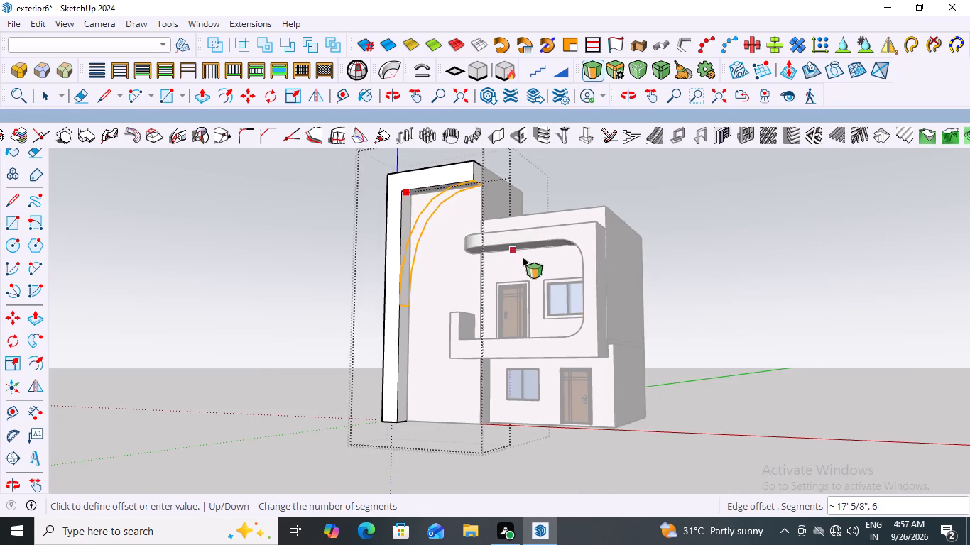
scroll(433, 215, down, 3)
middle_drag(386, 221, 541, 277)
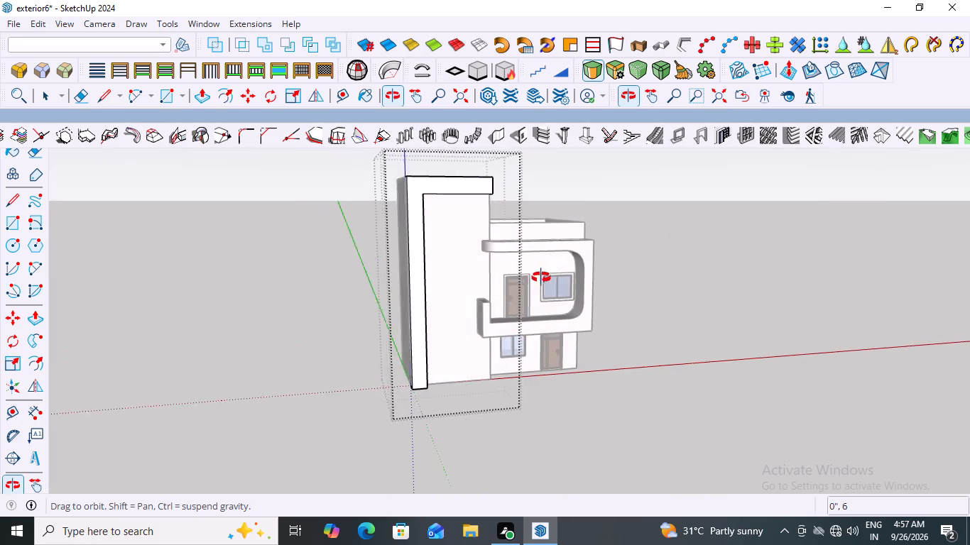
middle_drag(541, 277, 540, 277)
scroll(445, 193, up, 5)
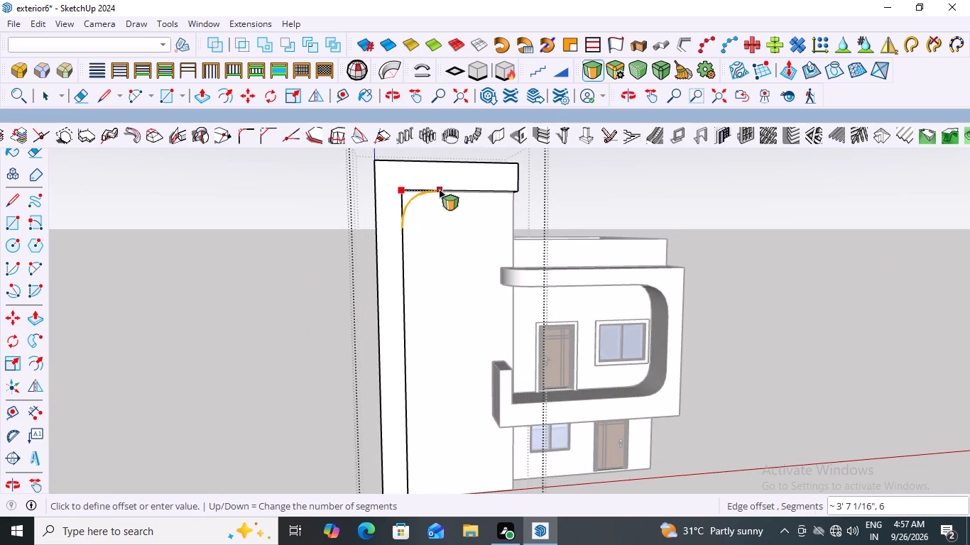
scroll(439, 187, up, 2)
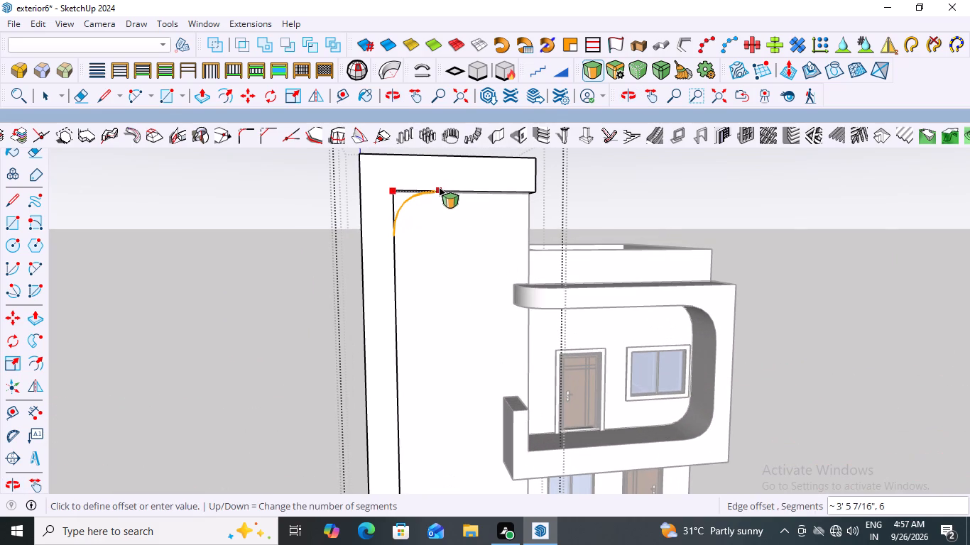
click(438, 185)
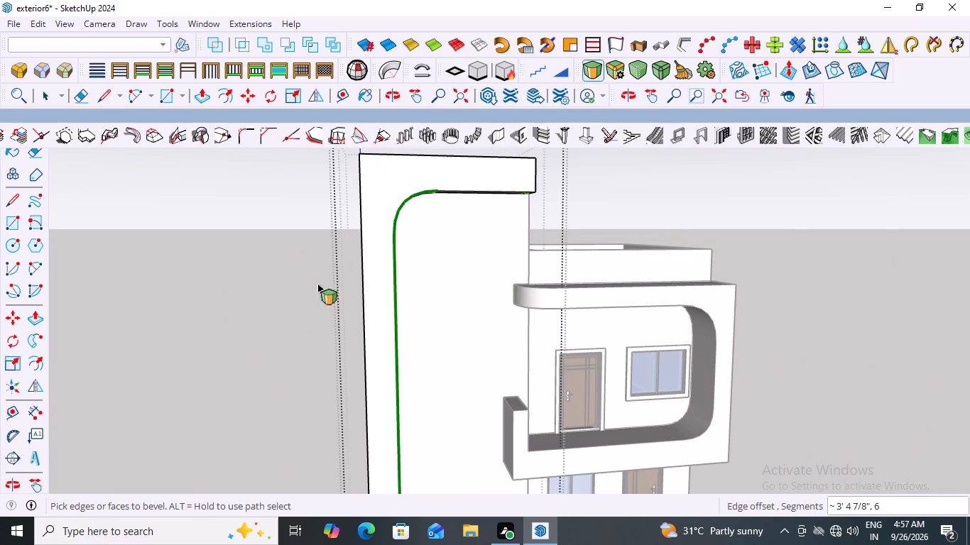
key(Escape)
scroll(209, 263, down, 10)
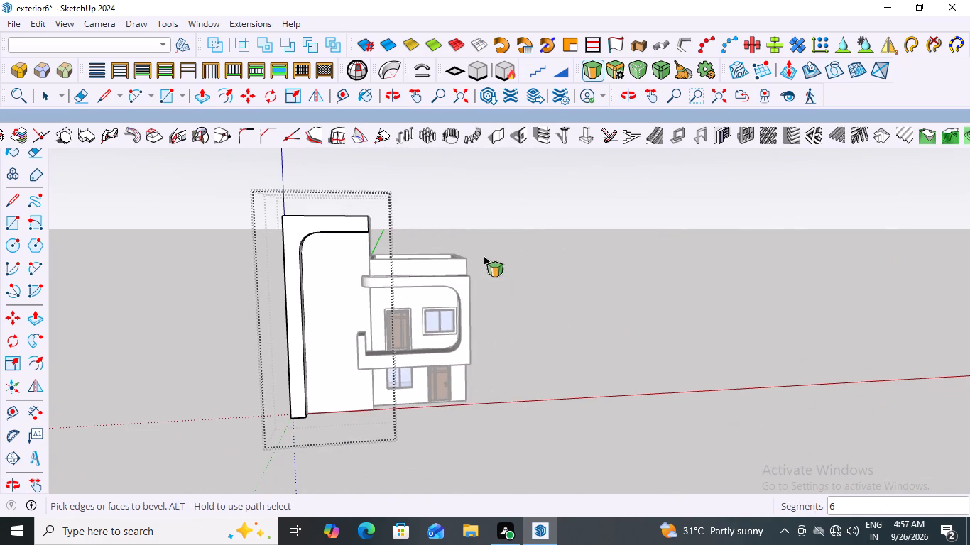
key(space)
double_click(506, 224)
Close the tall block group and examine the rounded border together with the balcony across the whole front.
middle_drag(322, 255, 202, 210)
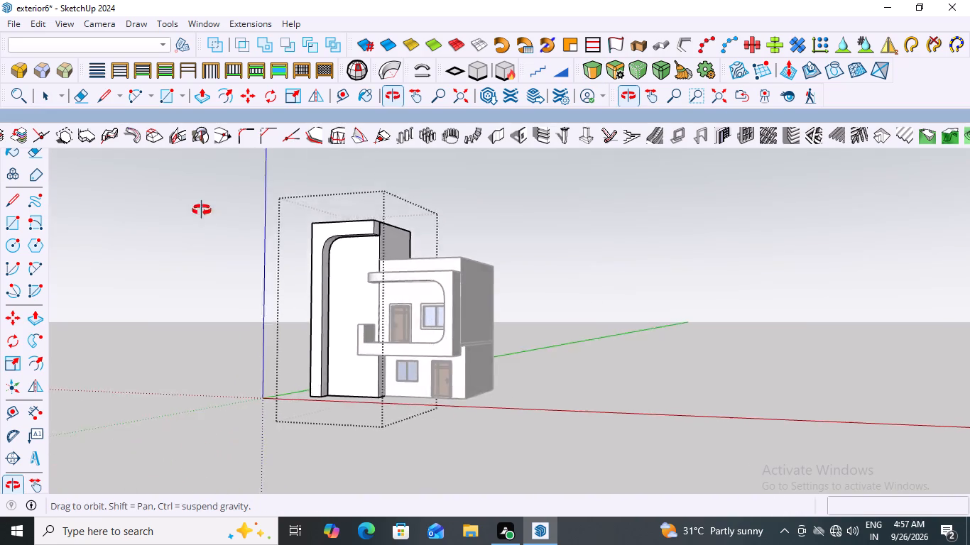
middle_drag(202, 210, 316, 285)
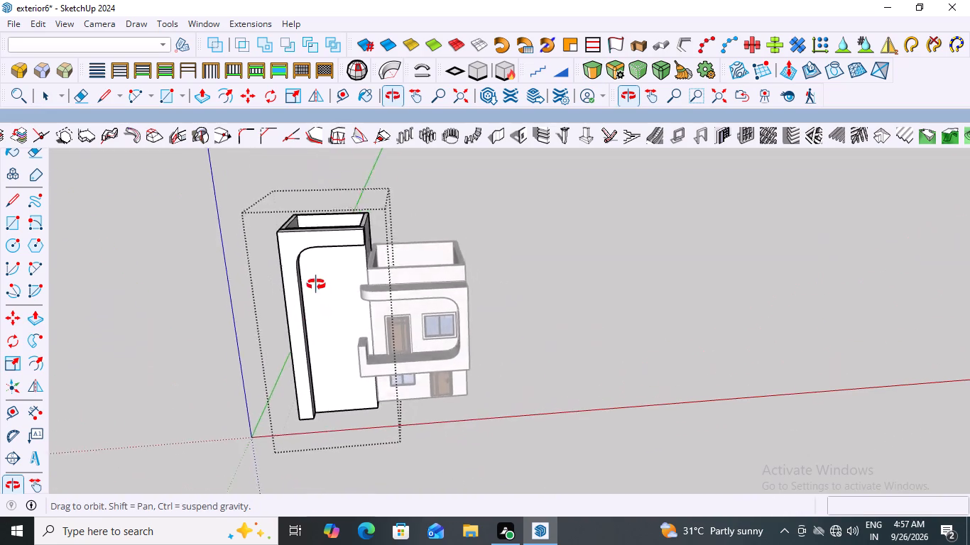
middle_drag(316, 285, 336, 245)
scroll(344, 264, up, 1)
click(511, 234)
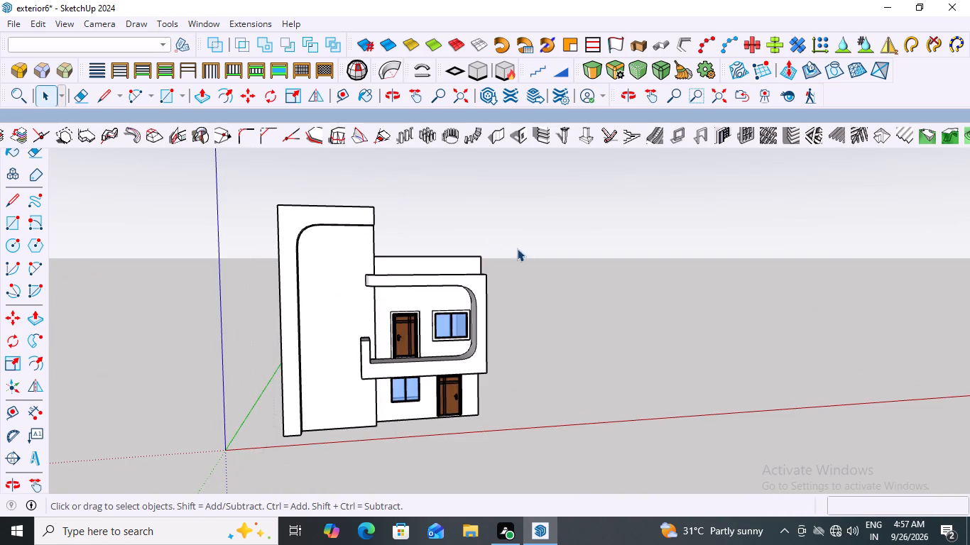
scroll(500, 274, down, 2)
middle_drag(498, 277, 450, 307)
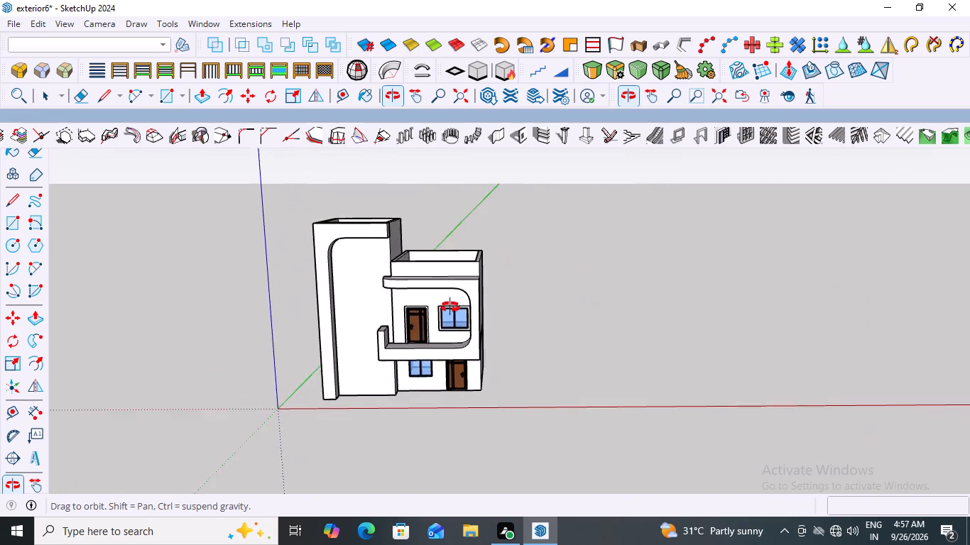
middle_drag(450, 307, 496, 302)
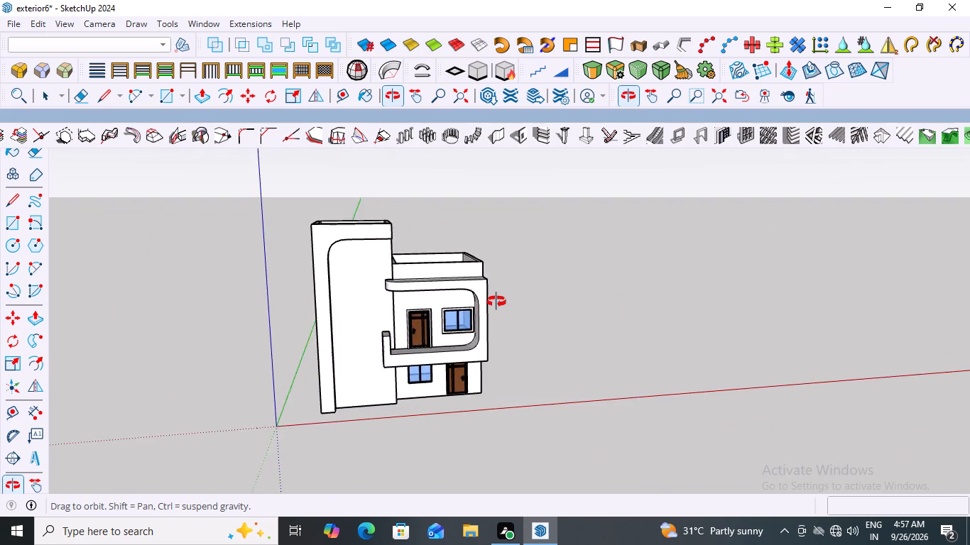
middle_drag(496, 302, 463, 283)
scroll(380, 265, up, 2)
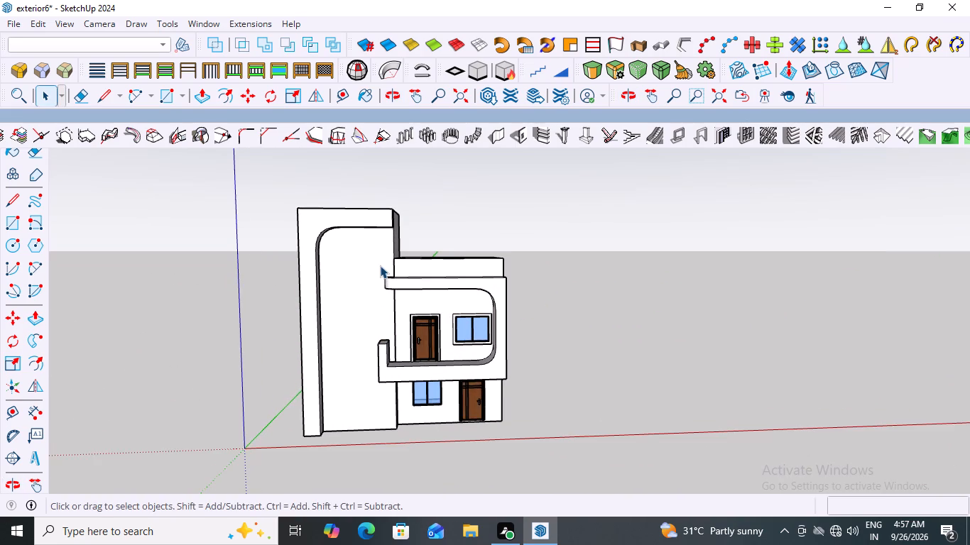
middle_click(402, 351)
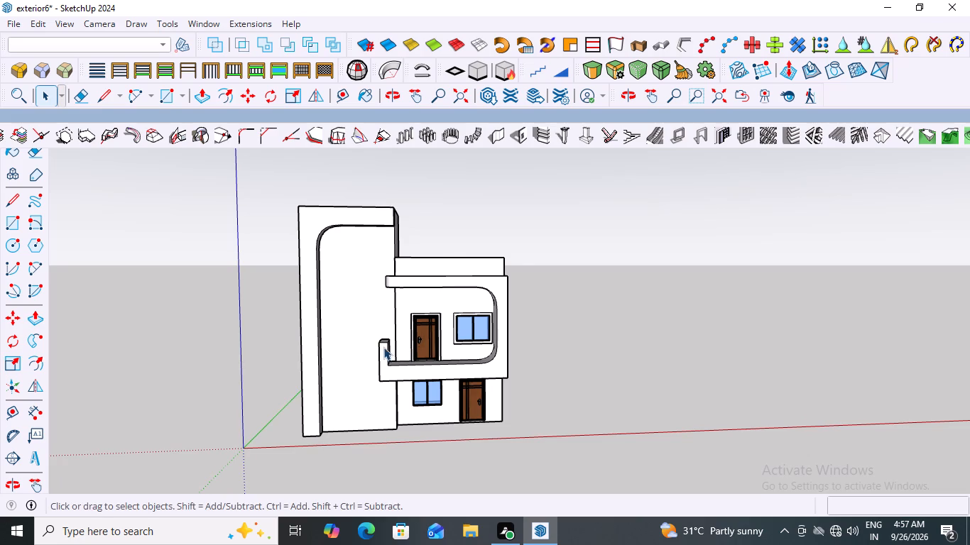
scroll(383, 347, up, 2)
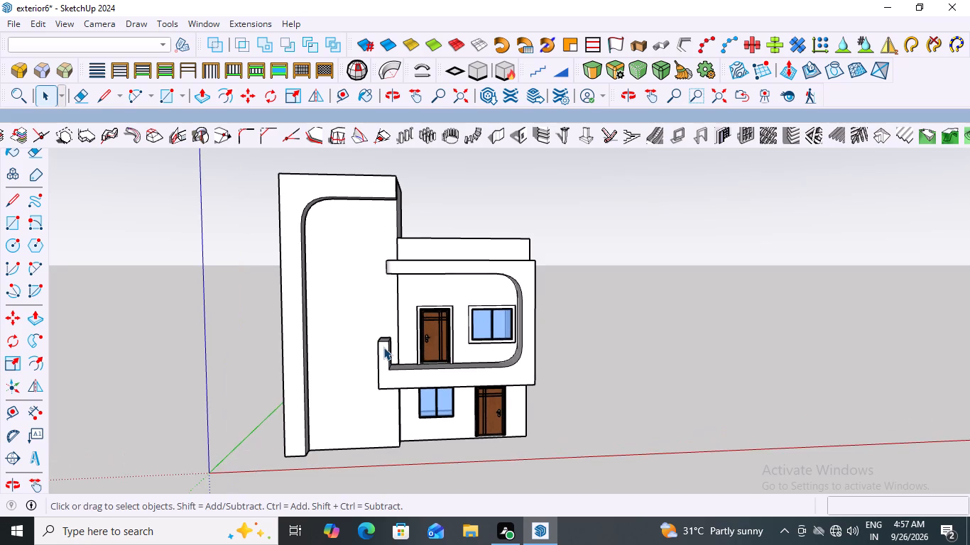
scroll(383, 347, up, 2)
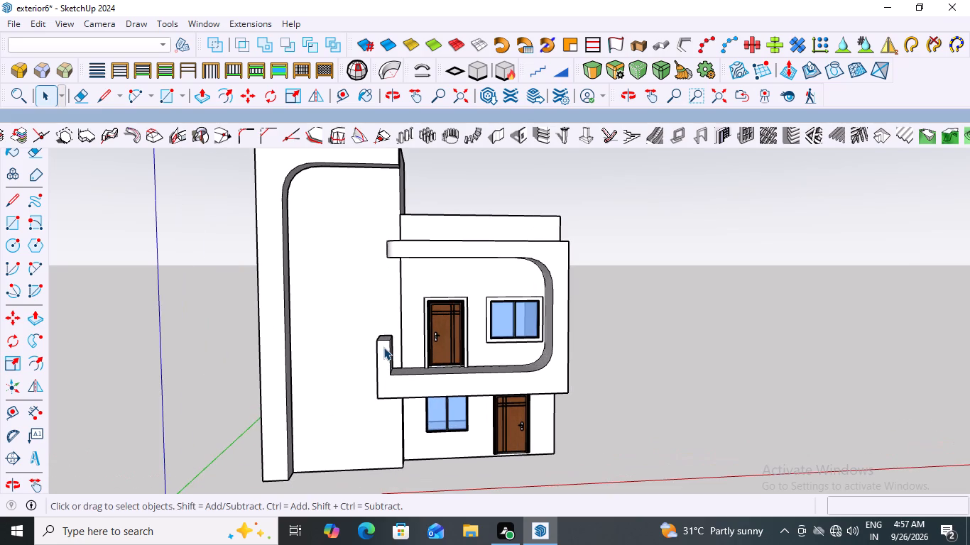
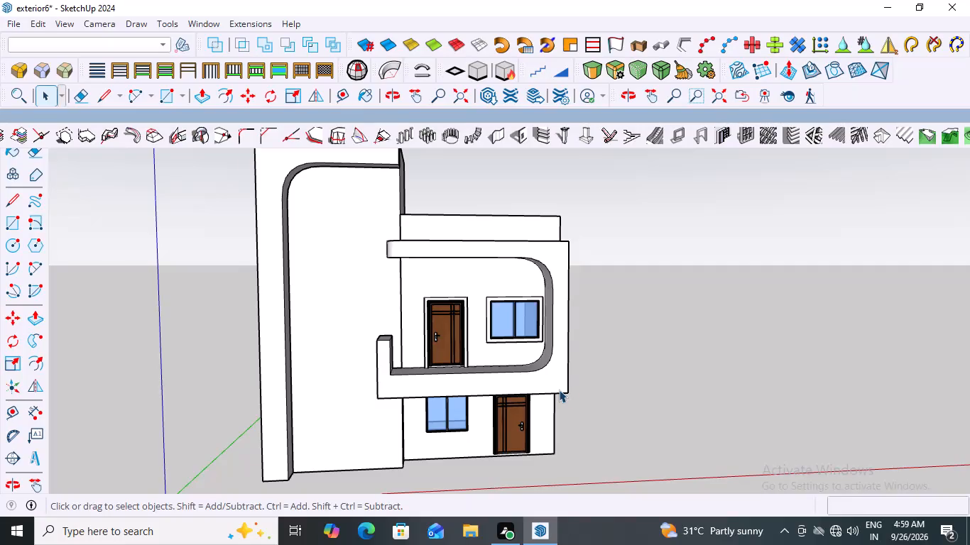
Examine the balcony frame and the tall block's rounded border up close, from the front, the side and above.
scroll(579, 375, up, 5)
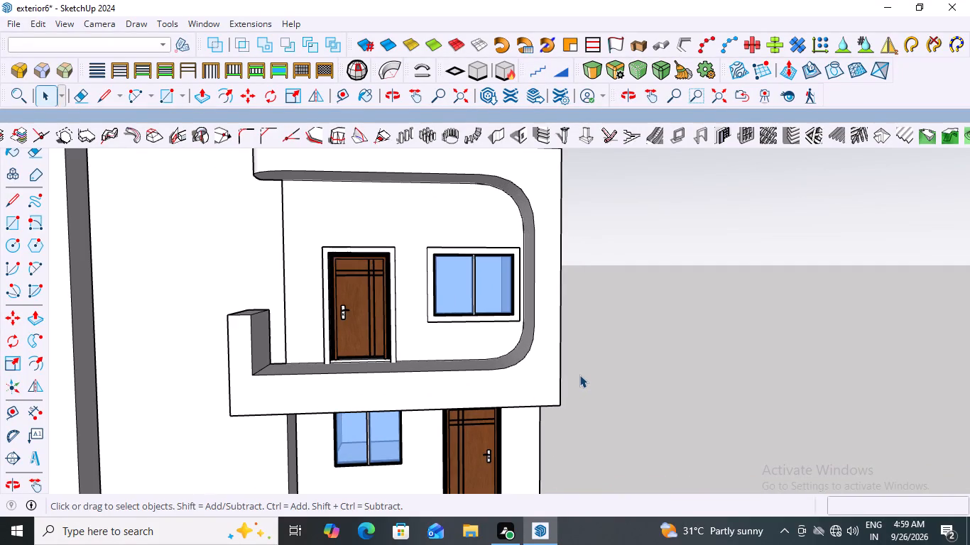
scroll(579, 375, down, 5)
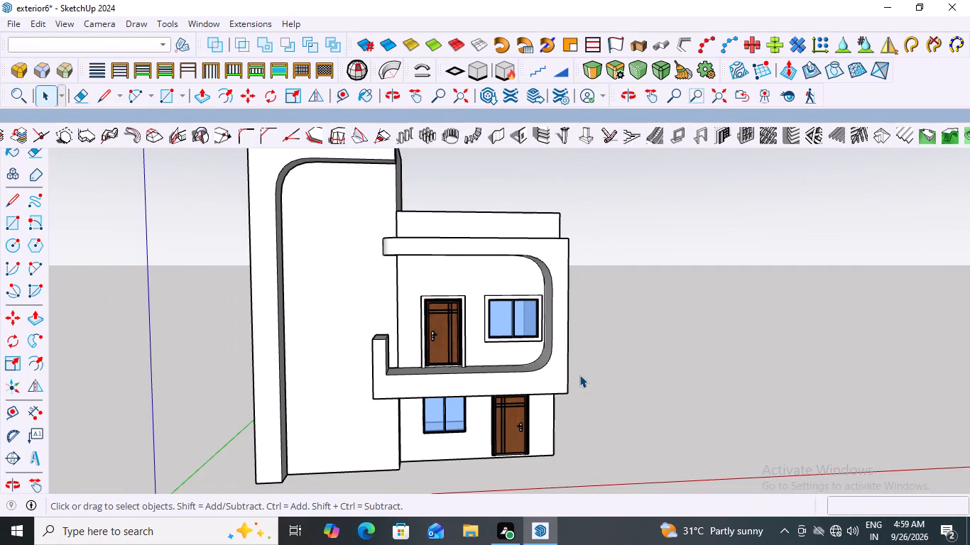
scroll(579, 375, up, 5)
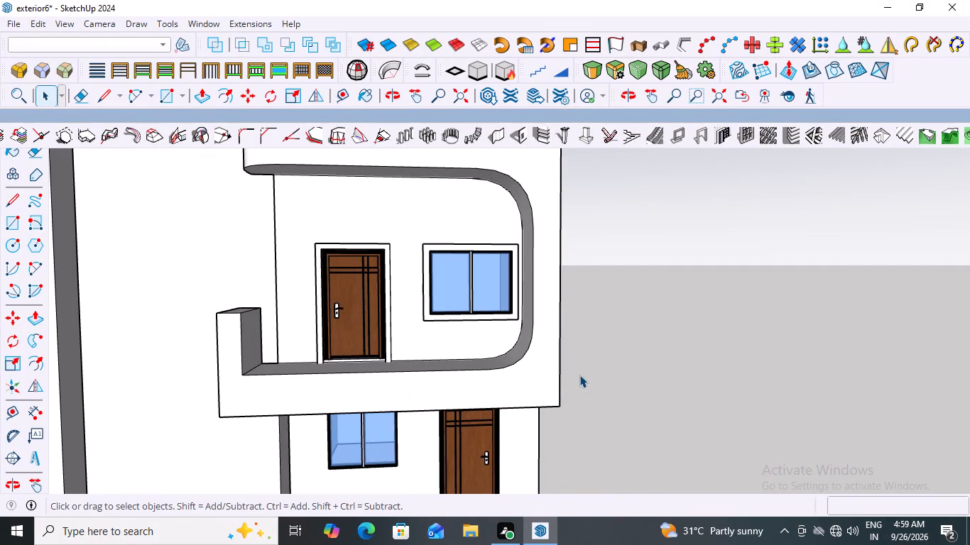
scroll(579, 375, up, 3)
scroll(579, 375, down, 11)
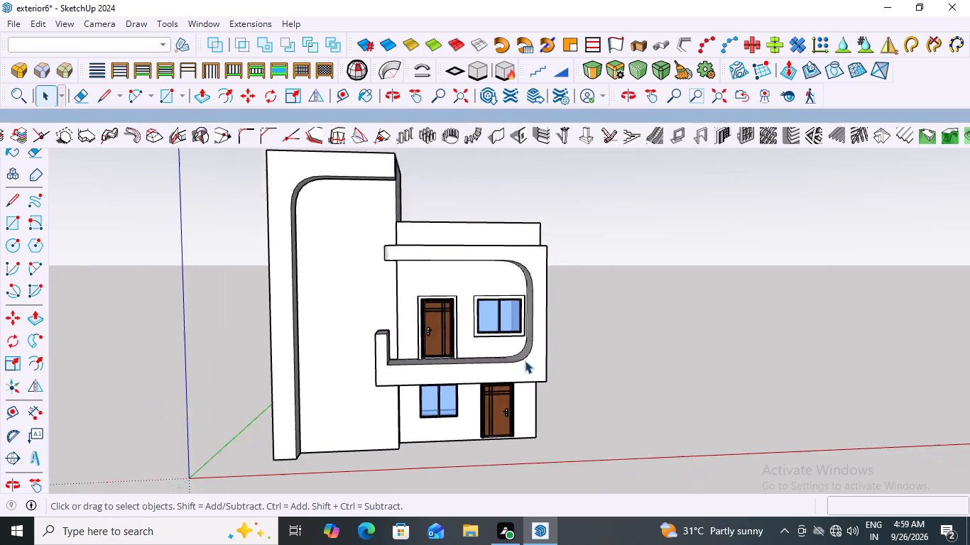
middle_click(578, 341)
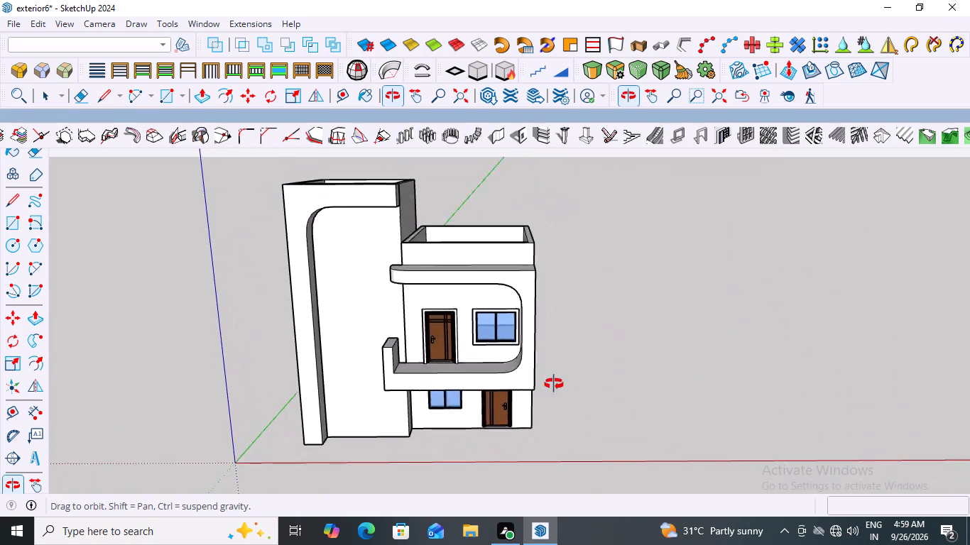
scroll(566, 331, up, 2)
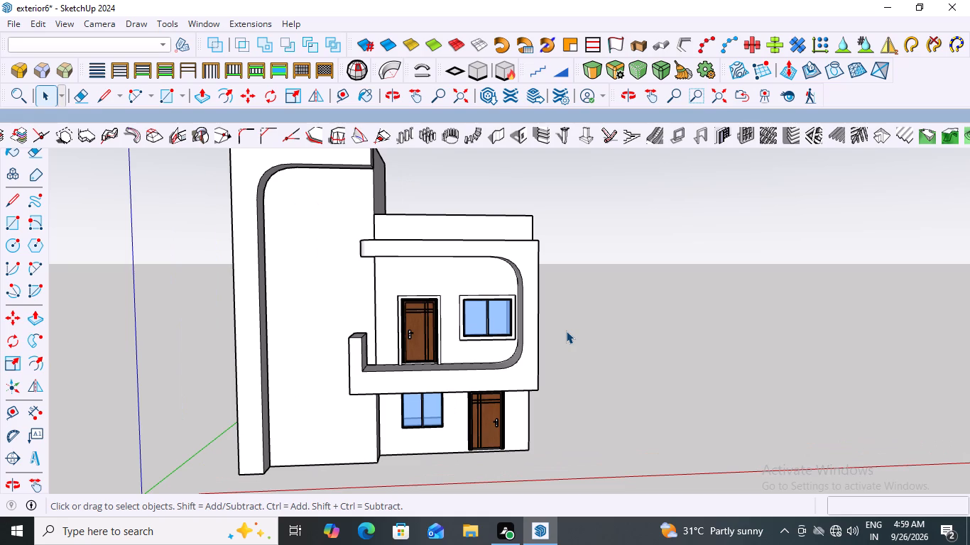
middle_drag(567, 338, 275, 248)
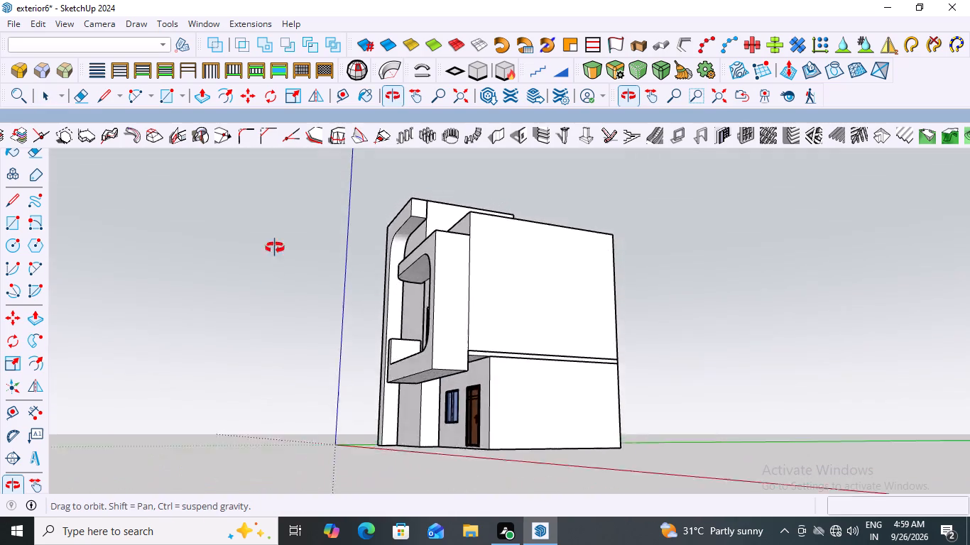
middle_drag(275, 248, 511, 408)
scroll(513, 407, up, 1)
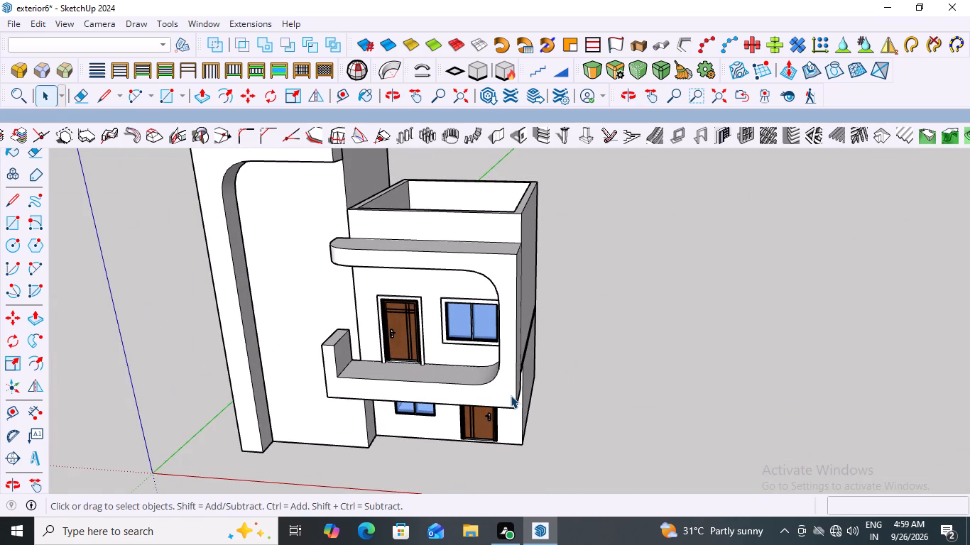
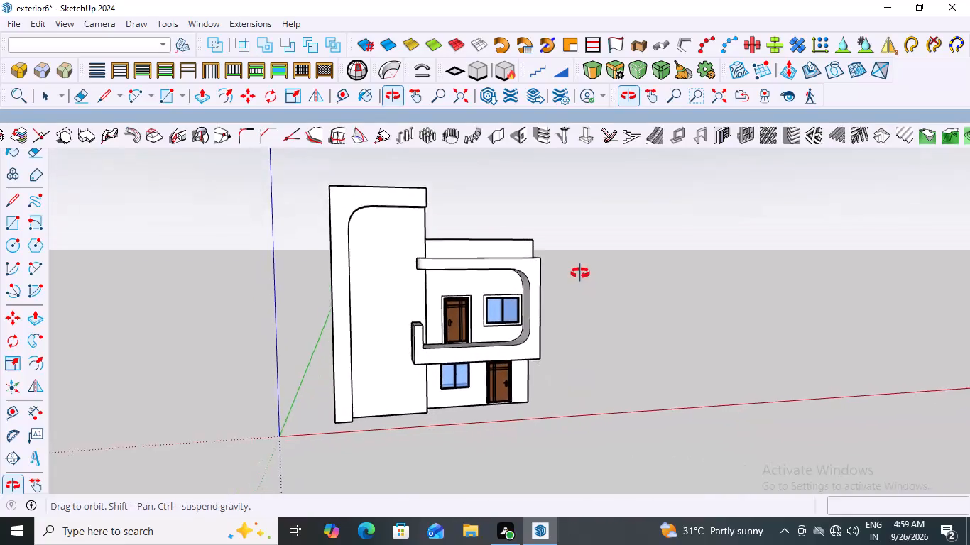
Examine the house exterior from the front, side, below and above, checking the tall block's border against the balcony frame.
scroll(520, 297, up, 2)
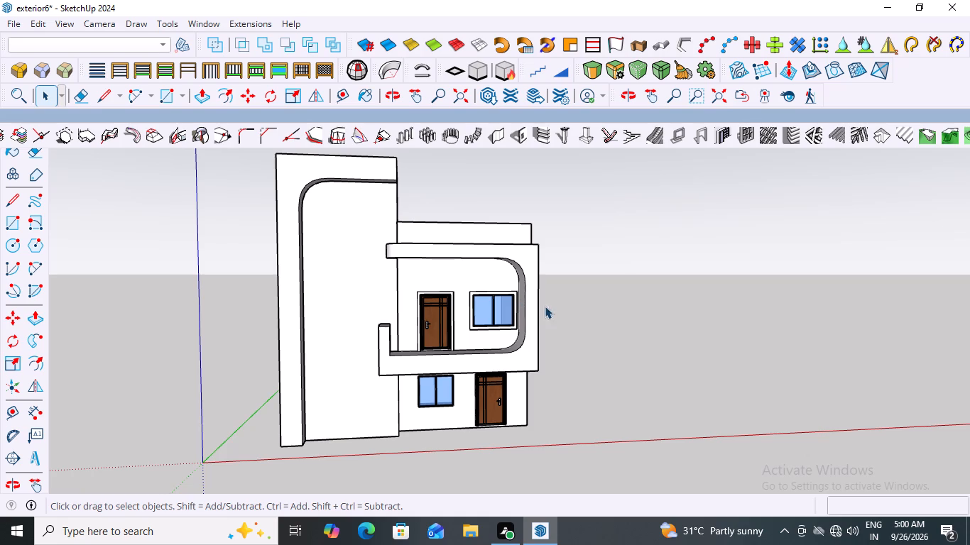
middle_drag(600, 293, 353, 305)
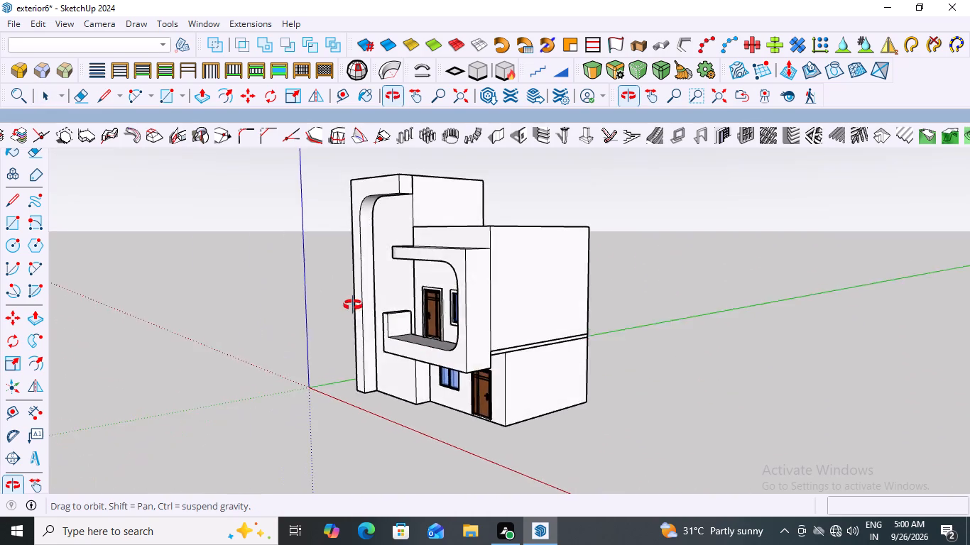
middle_drag(353, 305, 489, 291)
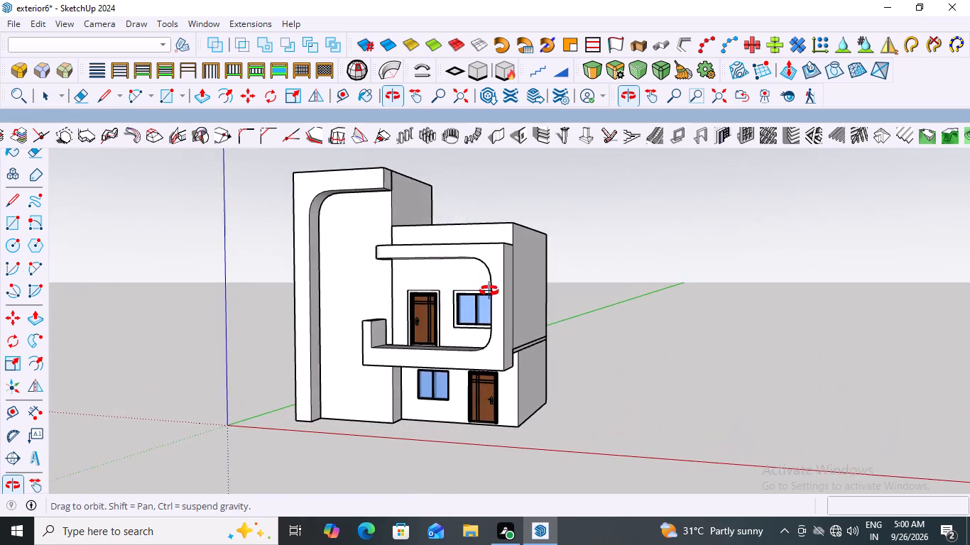
middle_drag(489, 291, 439, 147)
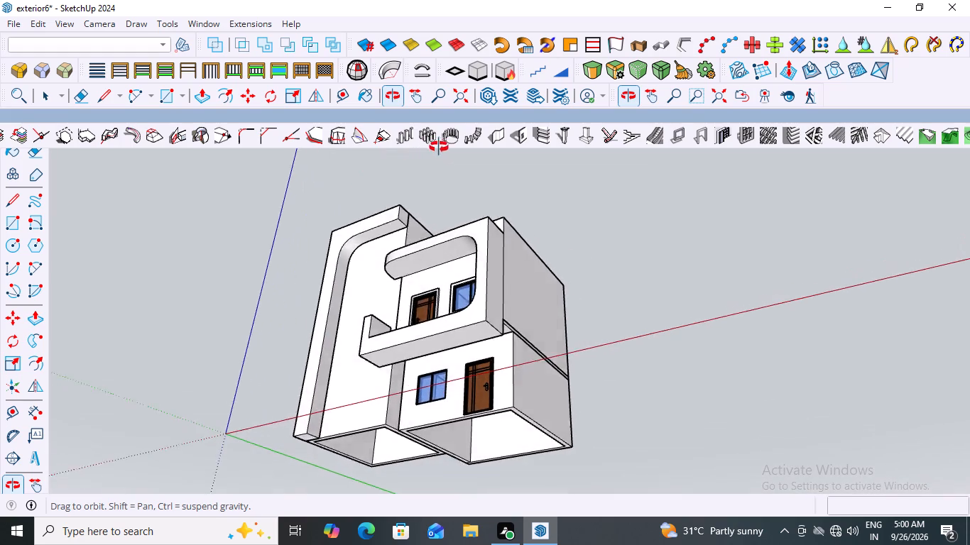
middle_drag(439, 147, 552, 395)
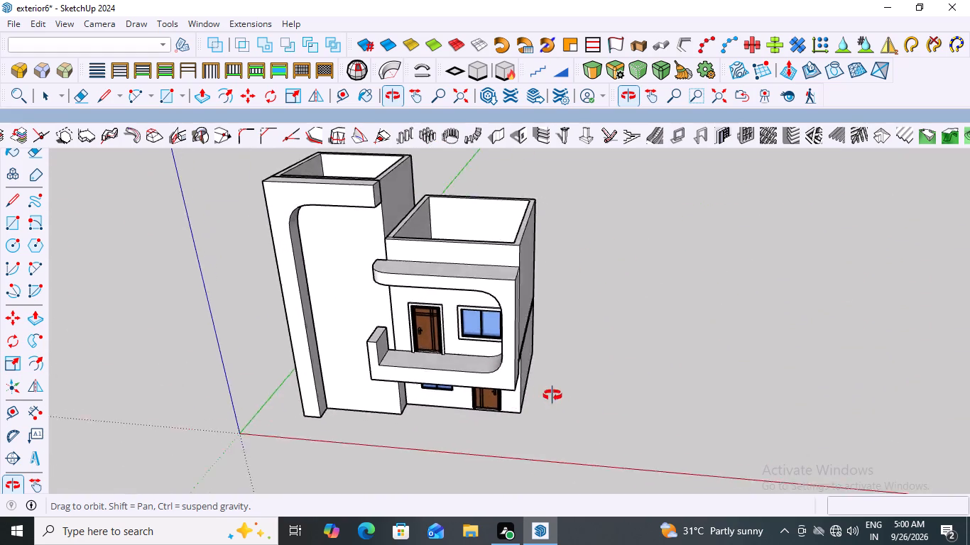
middle_drag(552, 395, 569, 389)
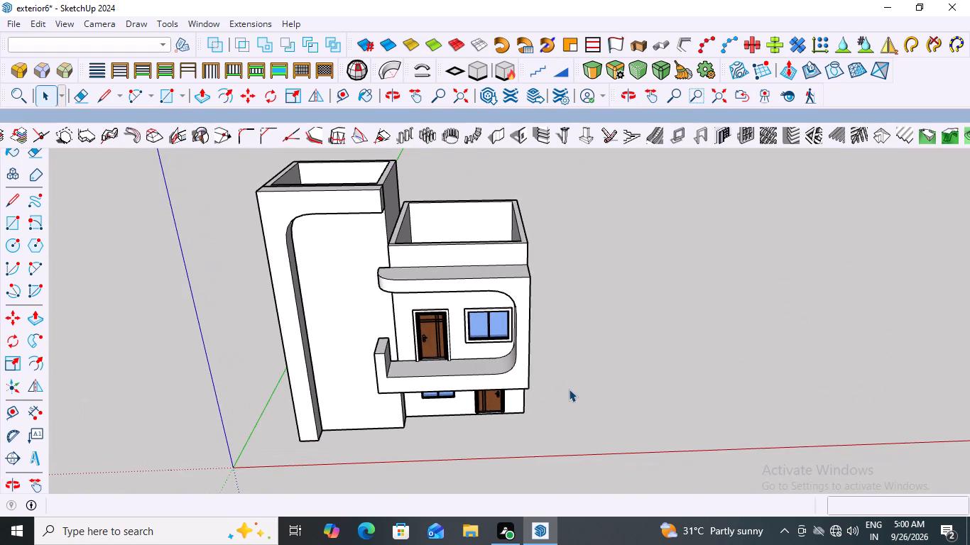
middle_drag(543, 349, 497, 260)
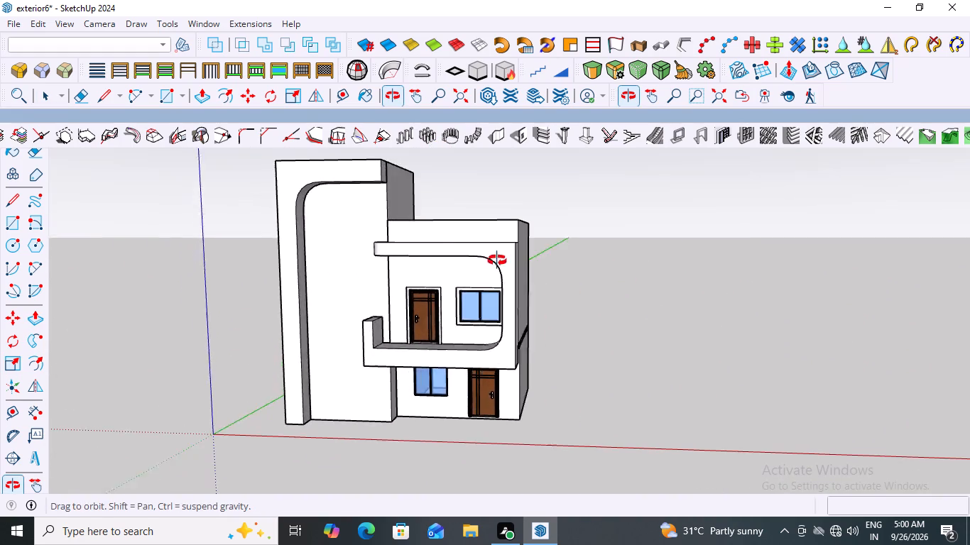
middle_drag(497, 260, 494, 255)
scroll(508, 312, up, 5)
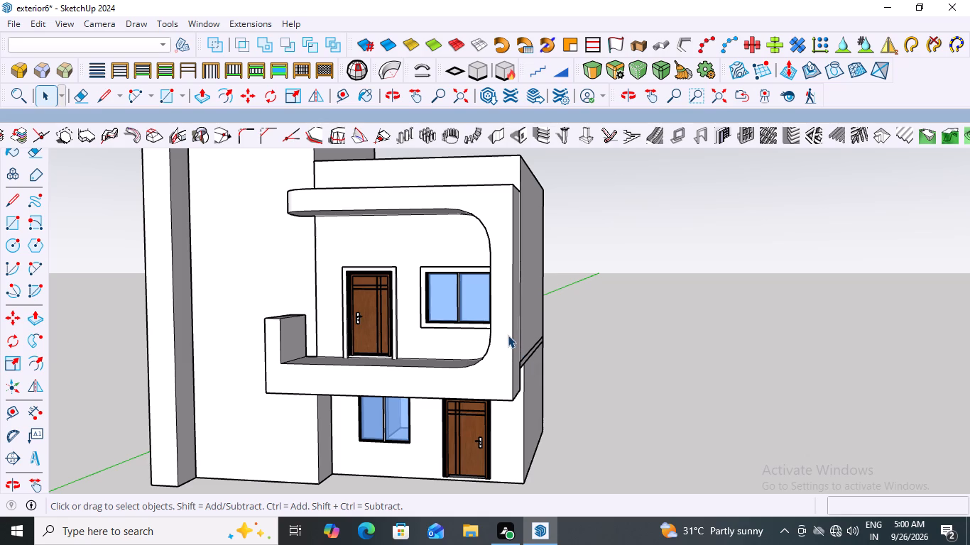
scroll(572, 341, down, 7)
middle_drag(573, 341, 653, 349)
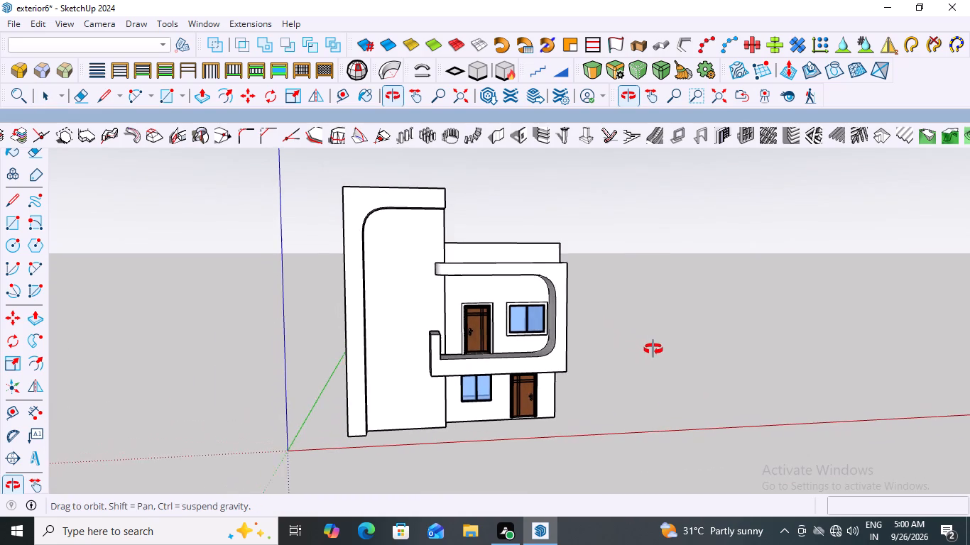
middle_drag(653, 349, 650, 346)
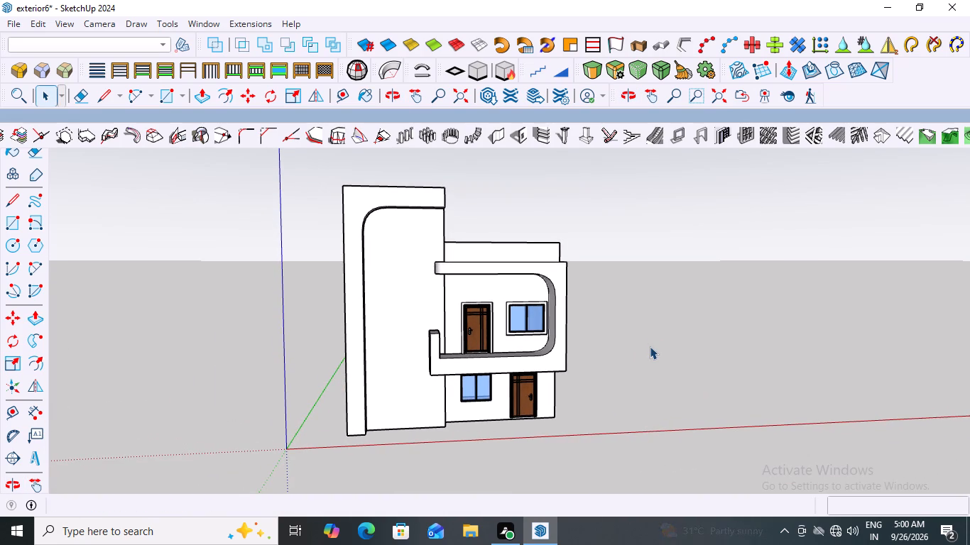
scroll(650, 346, up, 3)
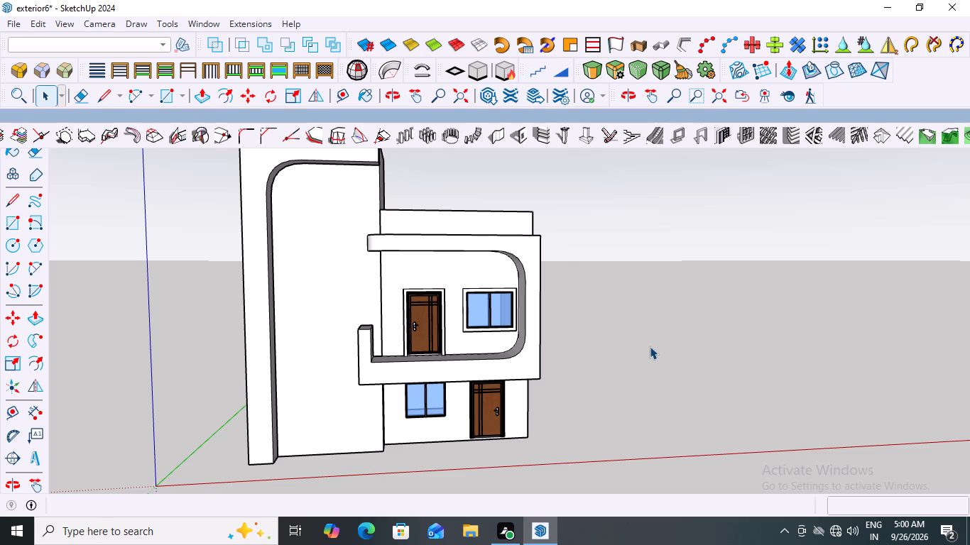
scroll(516, 290, down, 3)
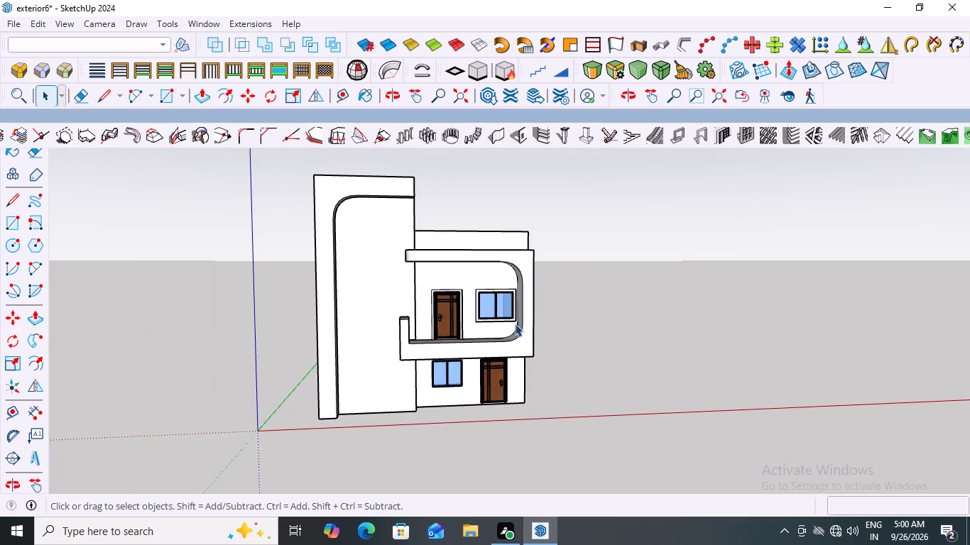
middle_drag(565, 331, 327, 331)
scroll(463, 391, up, 1)
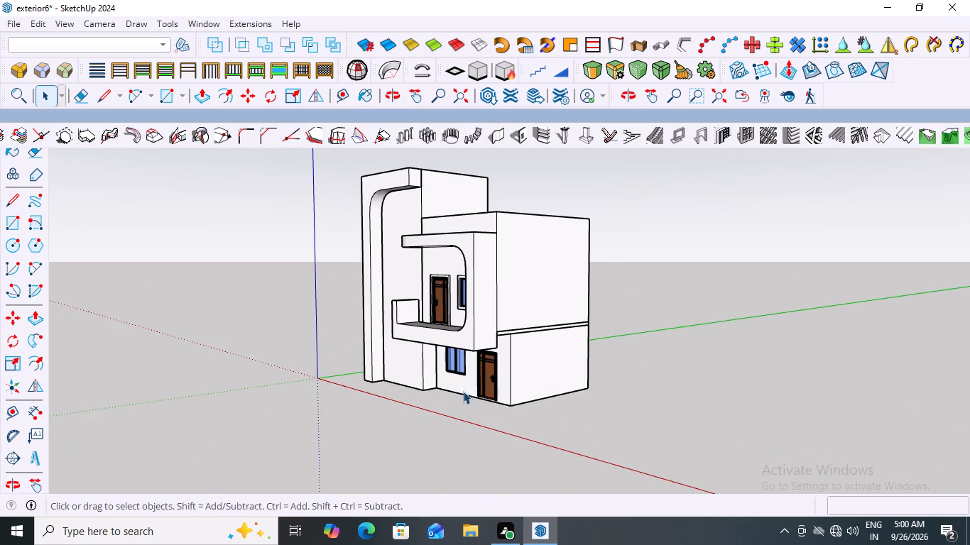
scroll(518, 365, up, 3)
scroll(490, 333, down, 4)
middle_drag(430, 334, 682, 334)
scroll(430, 334, down, 1)
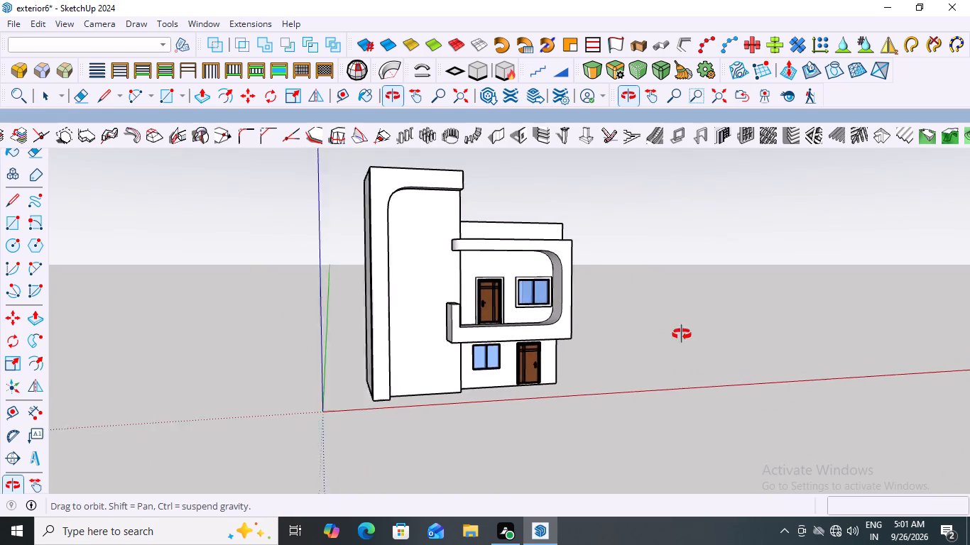
middle_drag(682, 334, 442, 121)
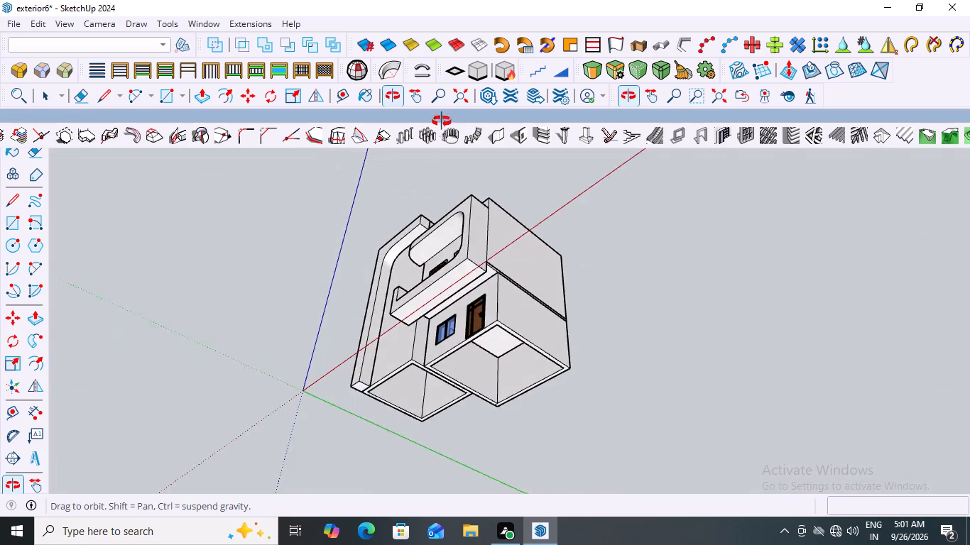
middle_drag(442, 121, 601, 380)
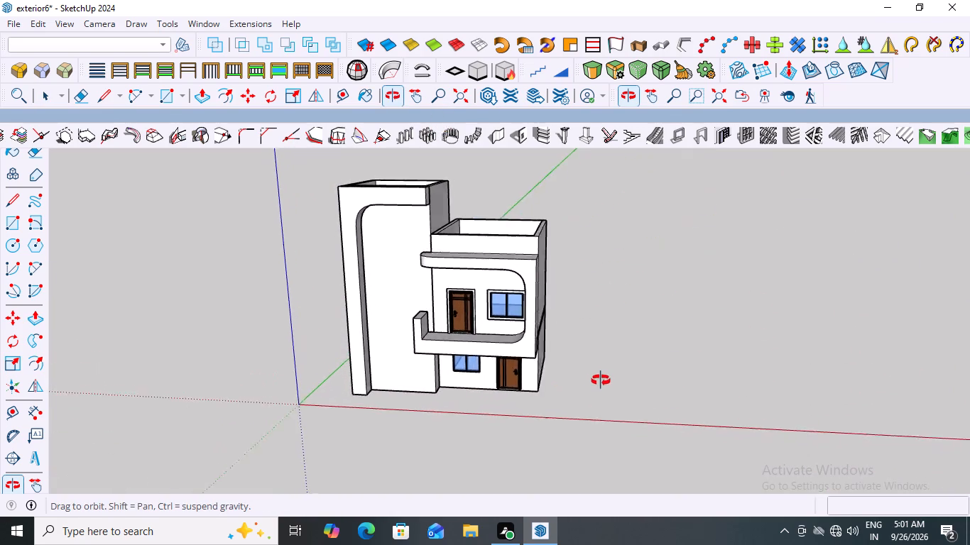
middle_drag(601, 380, 618, 380)
middle_drag(494, 345, 560, 309)
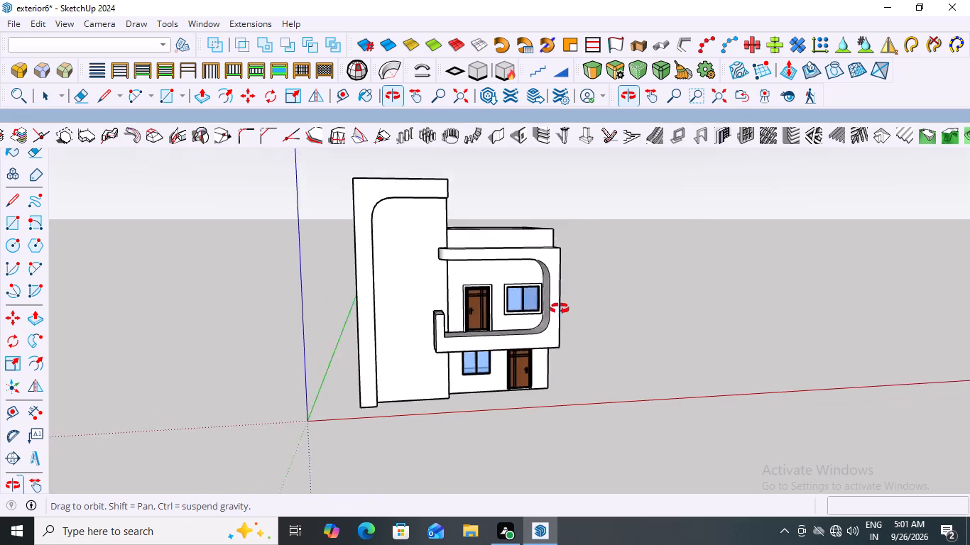
middle_drag(560, 309, 563, 295)
scroll(514, 312, up, 1)
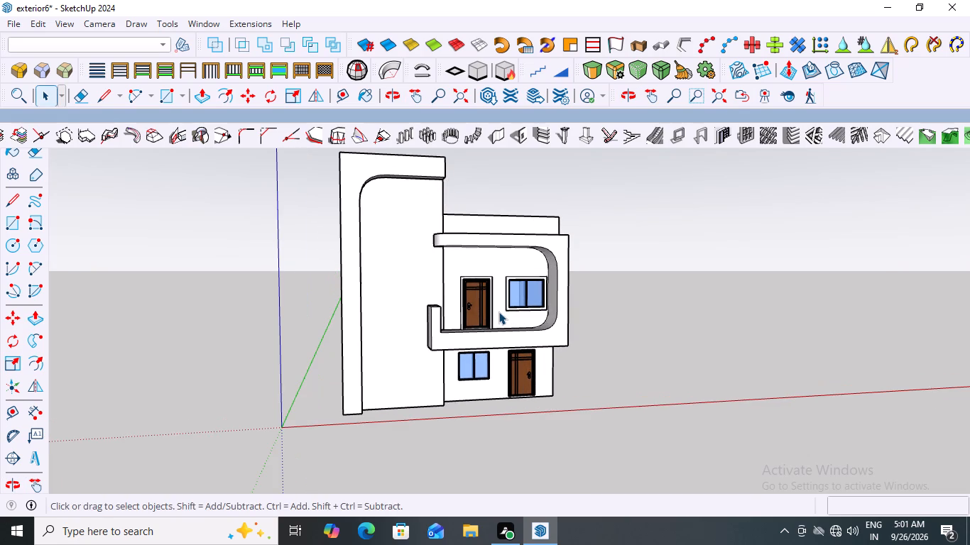
scroll(525, 330, up, 1)
middle_drag(516, 296, 493, 353)
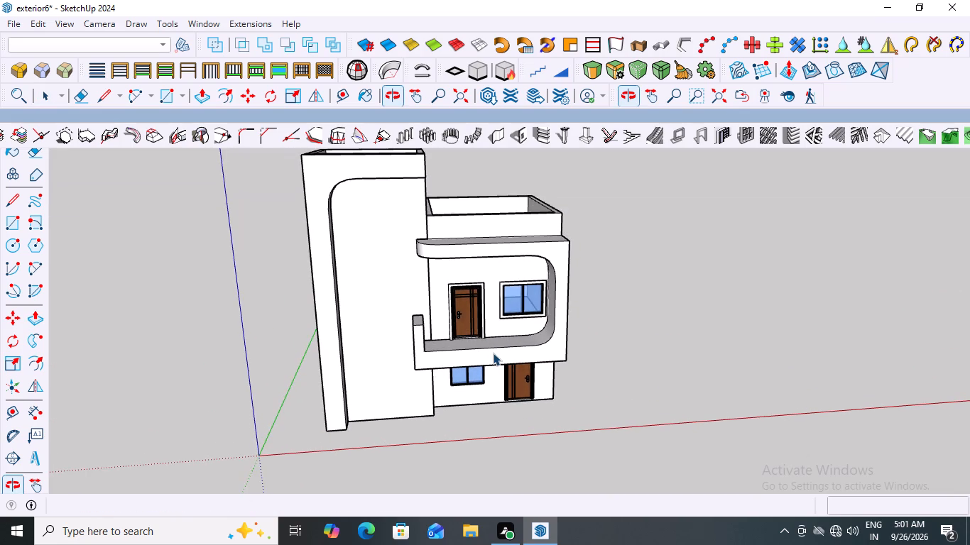
scroll(493, 353, up, 1)
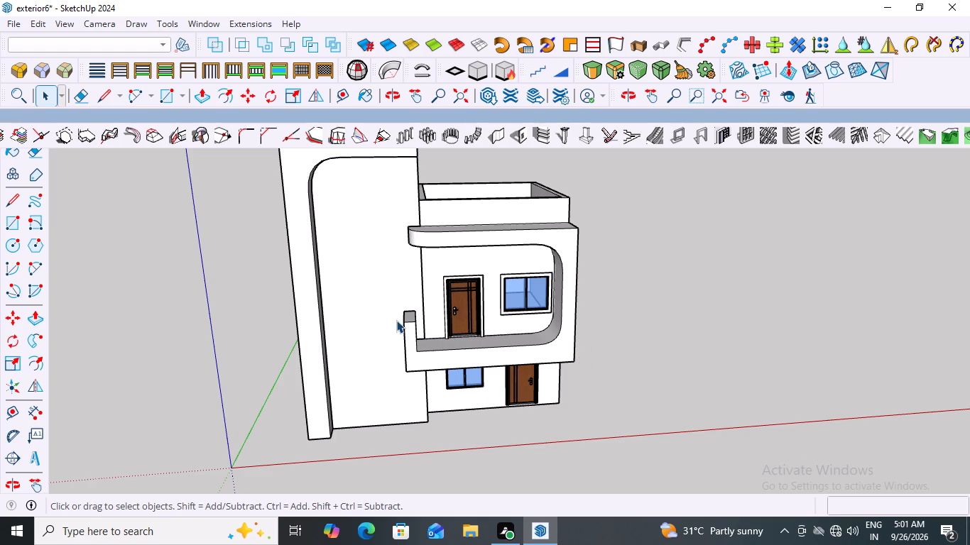
scroll(396, 320, down, 7)
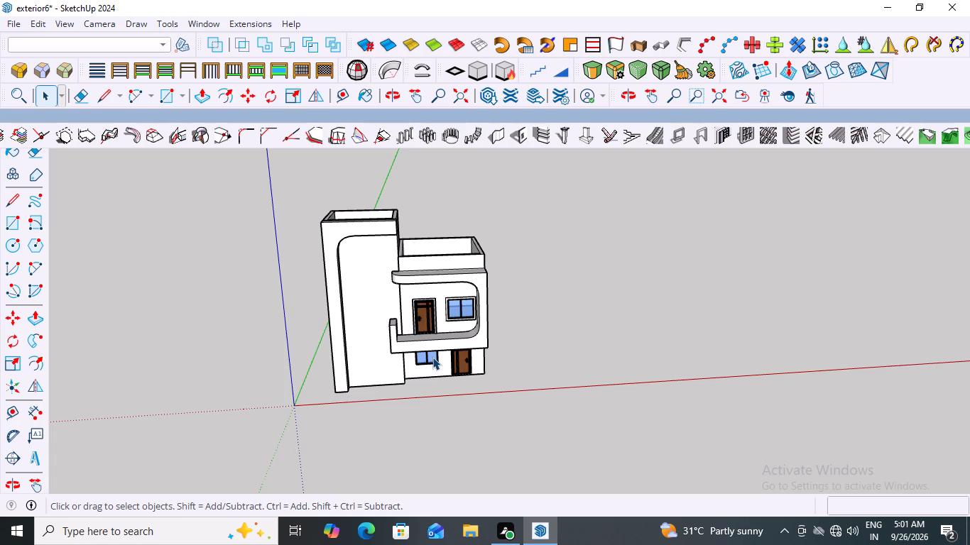
scroll(456, 221, down, 2)
middle_drag(490, 281, 481, 254)
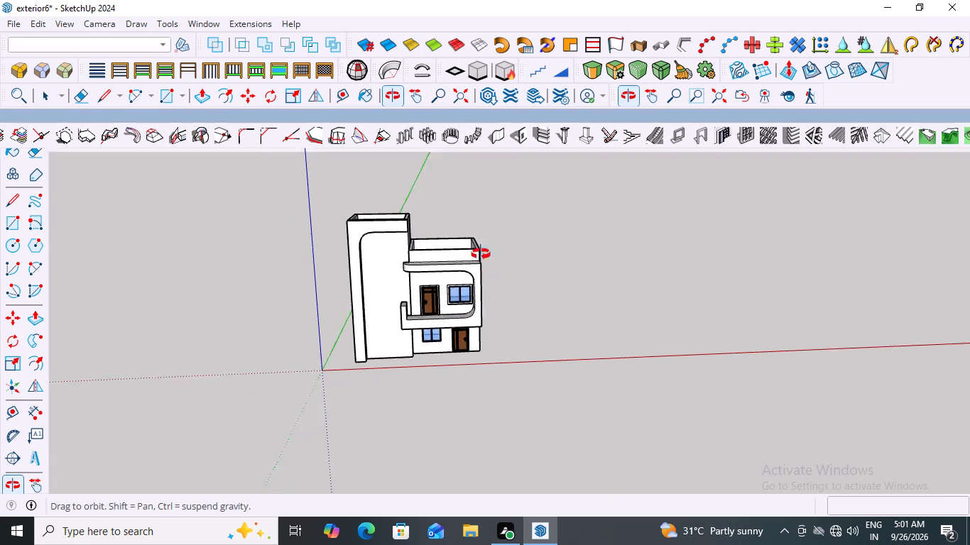
middle_drag(481, 254, 478, 206)
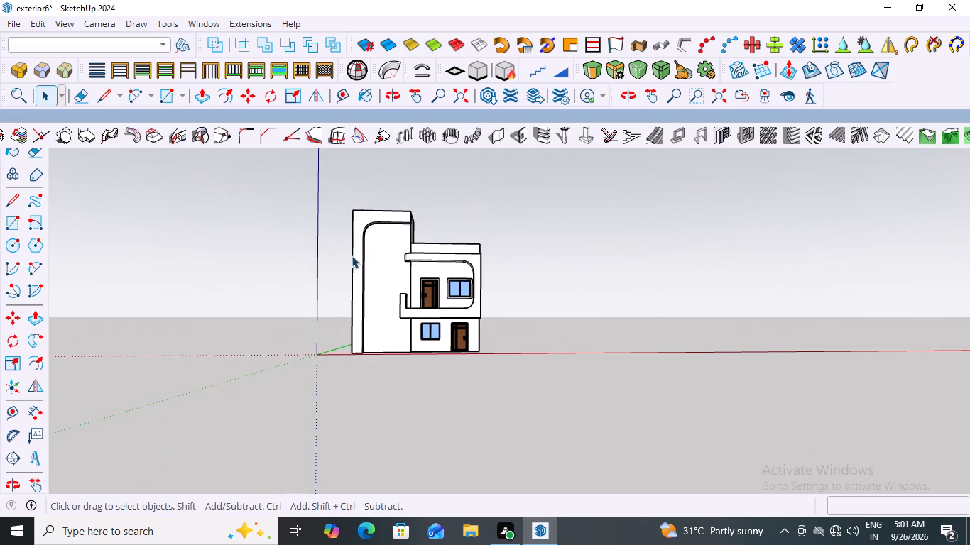
scroll(351, 255, up, 5)
scroll(359, 206, down, 2)
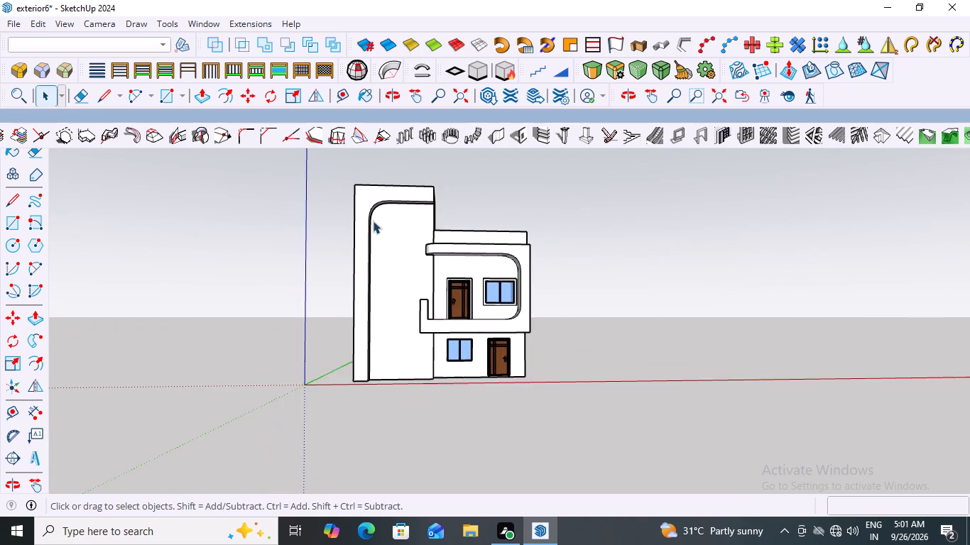
middle_drag(378, 222, 395, 231)
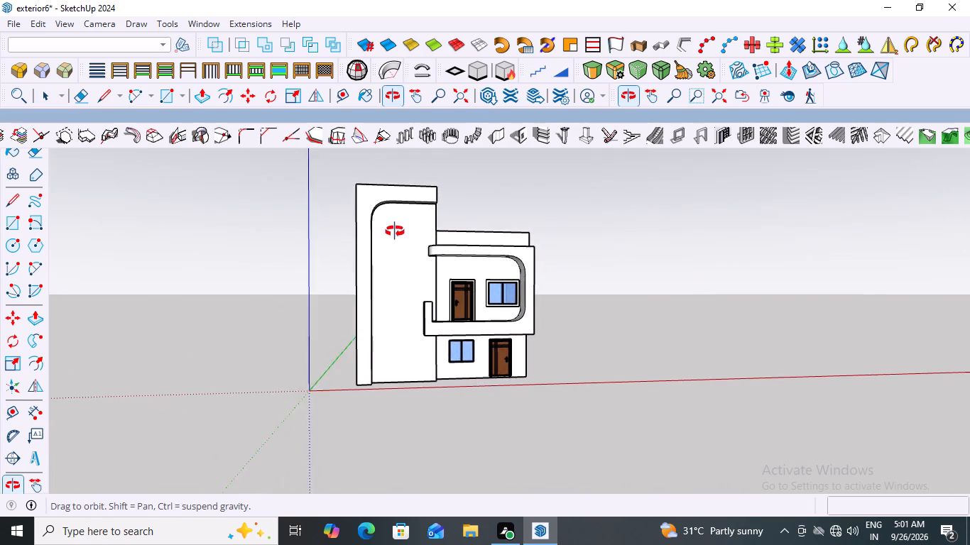
middle_drag(395, 231, 392, 238)
scroll(394, 251, up, 2)
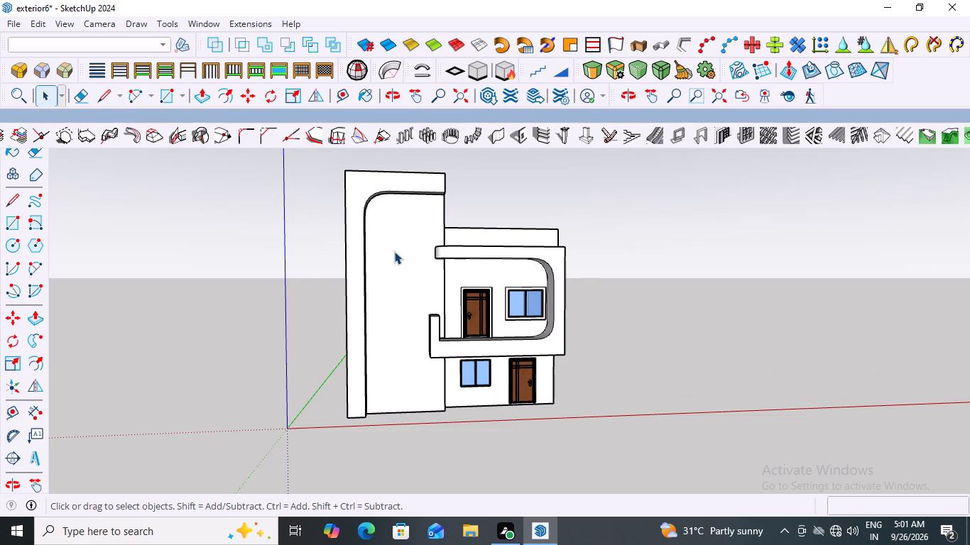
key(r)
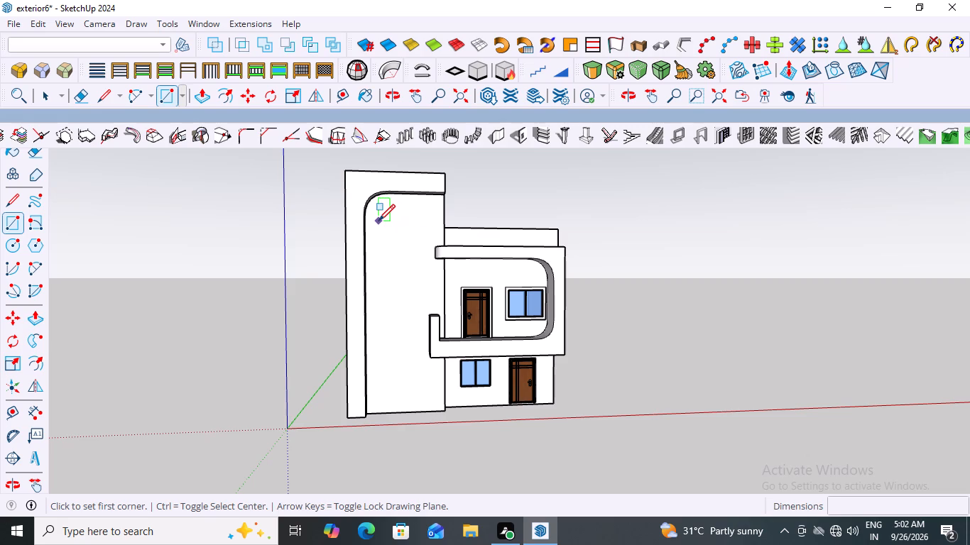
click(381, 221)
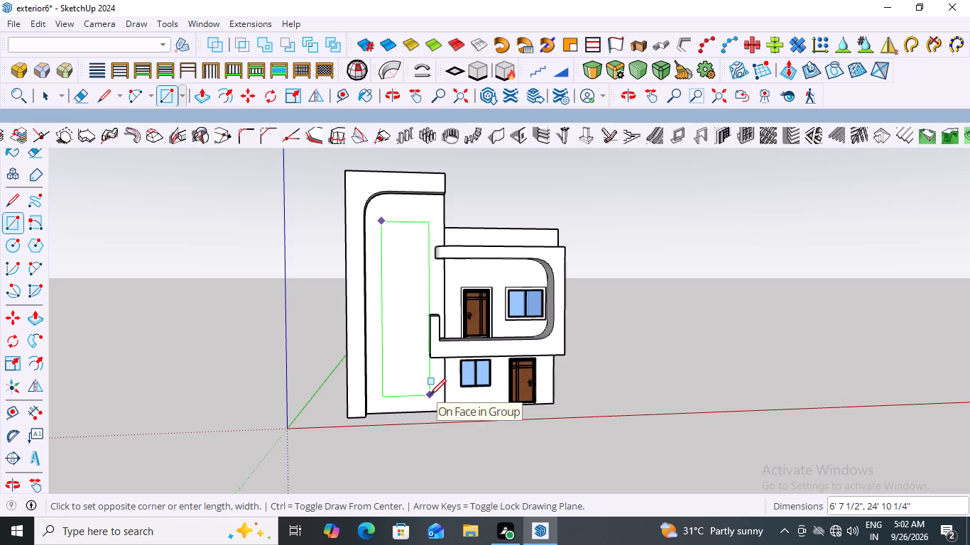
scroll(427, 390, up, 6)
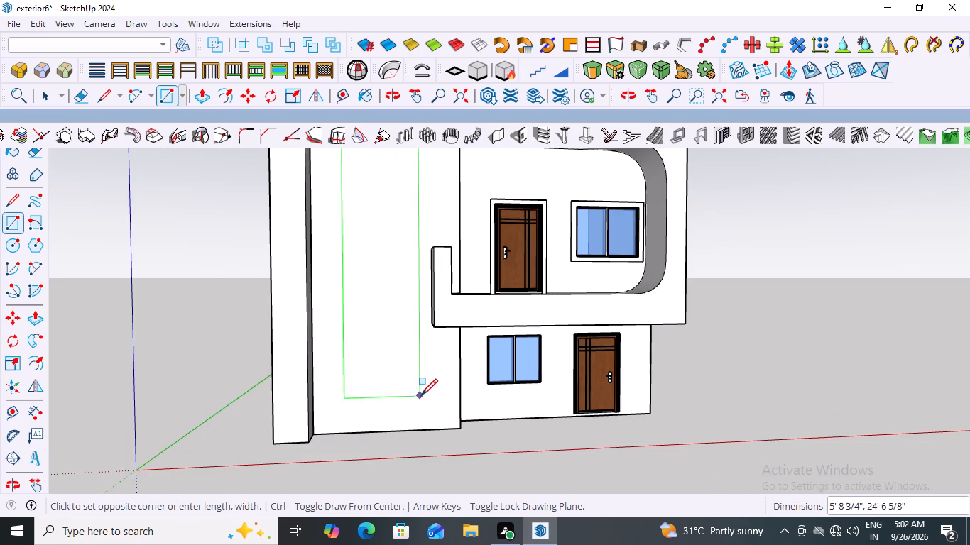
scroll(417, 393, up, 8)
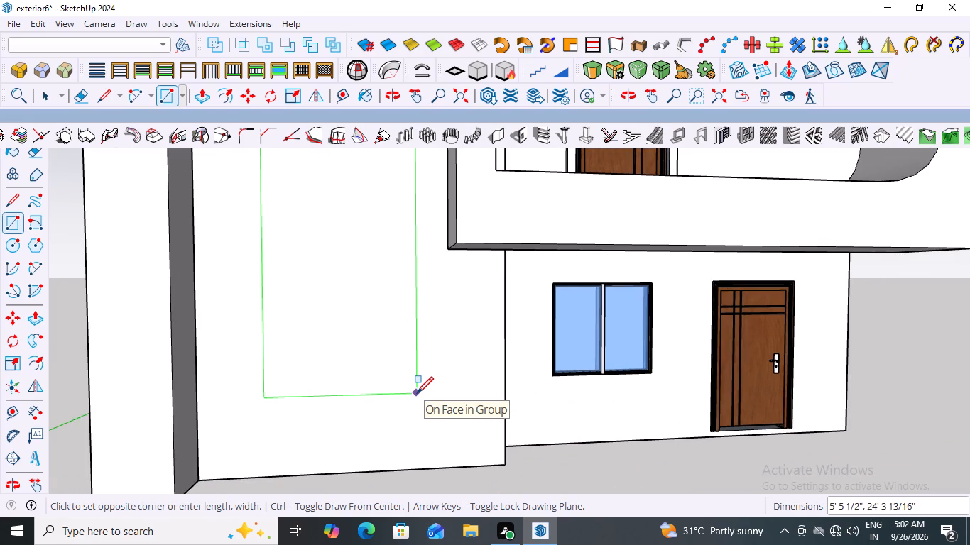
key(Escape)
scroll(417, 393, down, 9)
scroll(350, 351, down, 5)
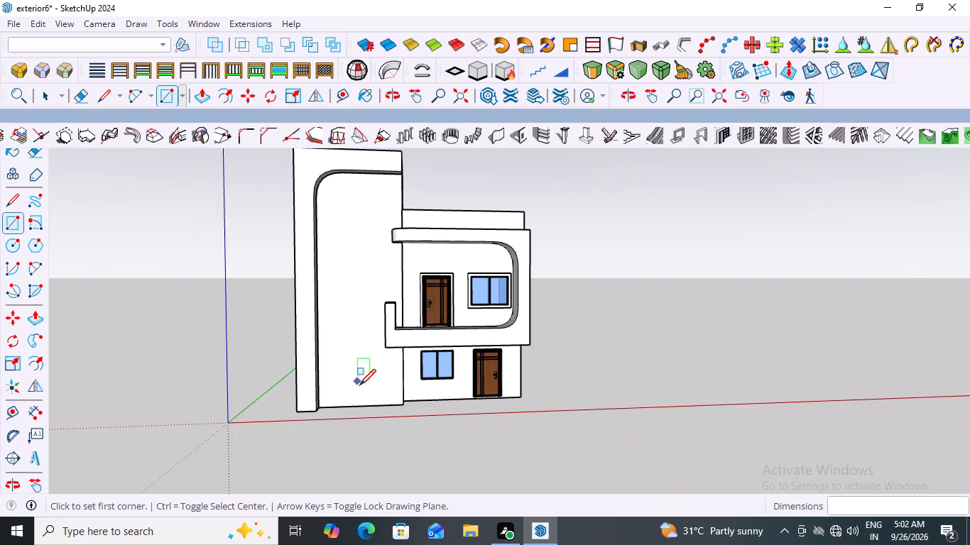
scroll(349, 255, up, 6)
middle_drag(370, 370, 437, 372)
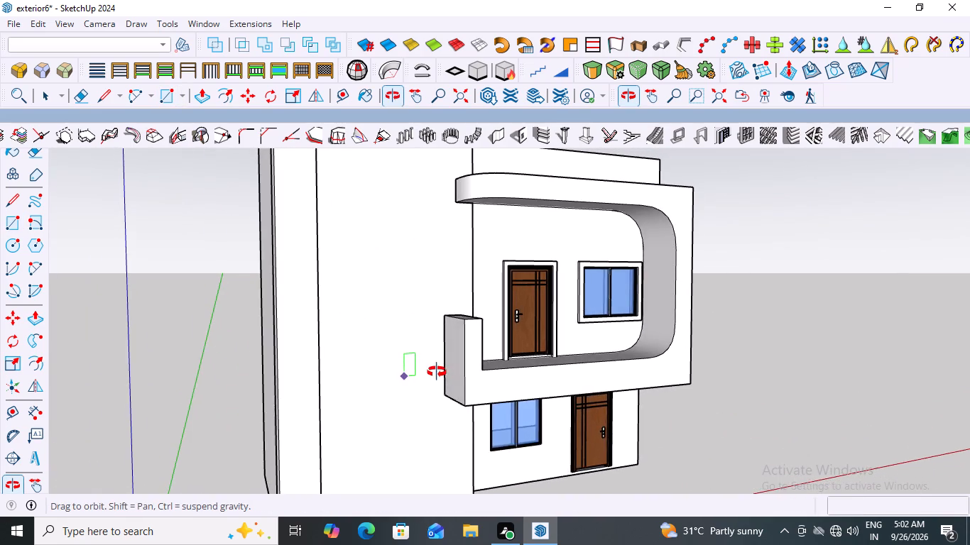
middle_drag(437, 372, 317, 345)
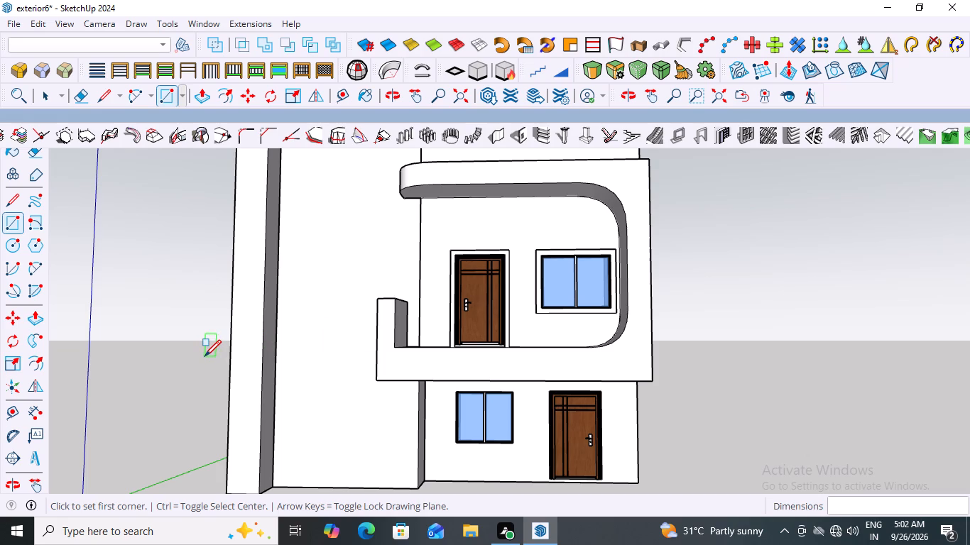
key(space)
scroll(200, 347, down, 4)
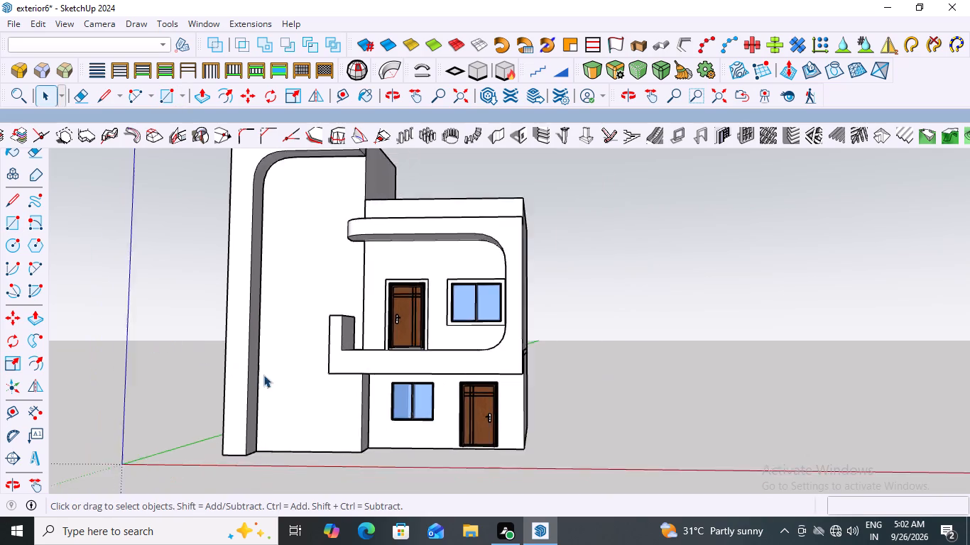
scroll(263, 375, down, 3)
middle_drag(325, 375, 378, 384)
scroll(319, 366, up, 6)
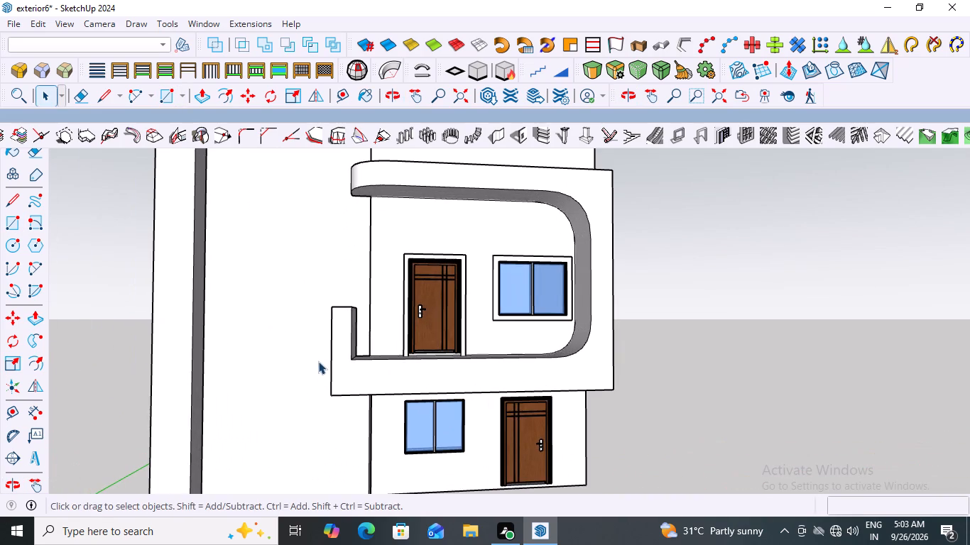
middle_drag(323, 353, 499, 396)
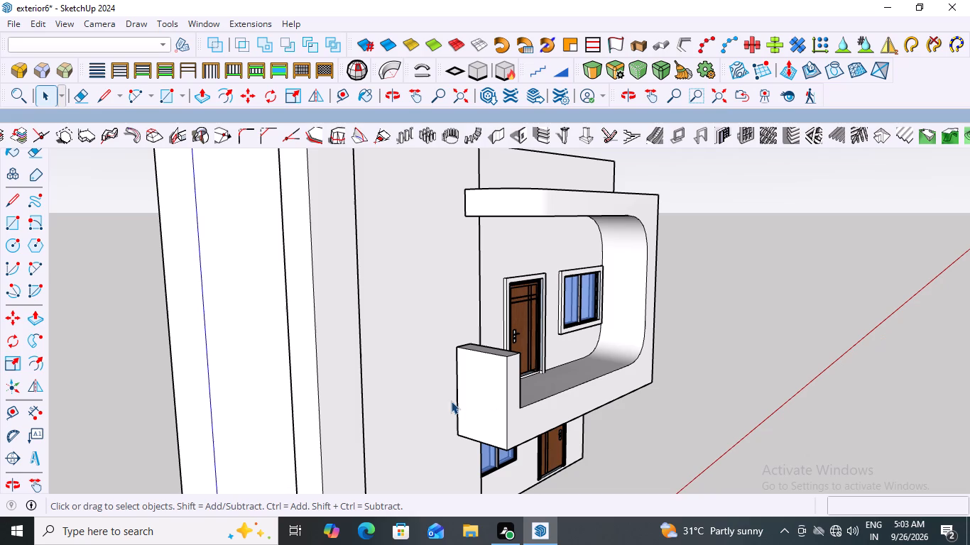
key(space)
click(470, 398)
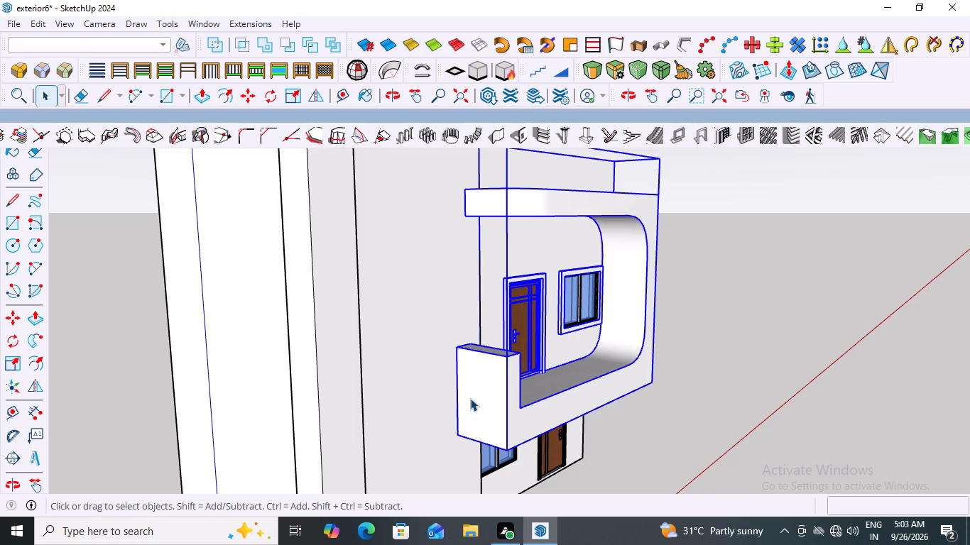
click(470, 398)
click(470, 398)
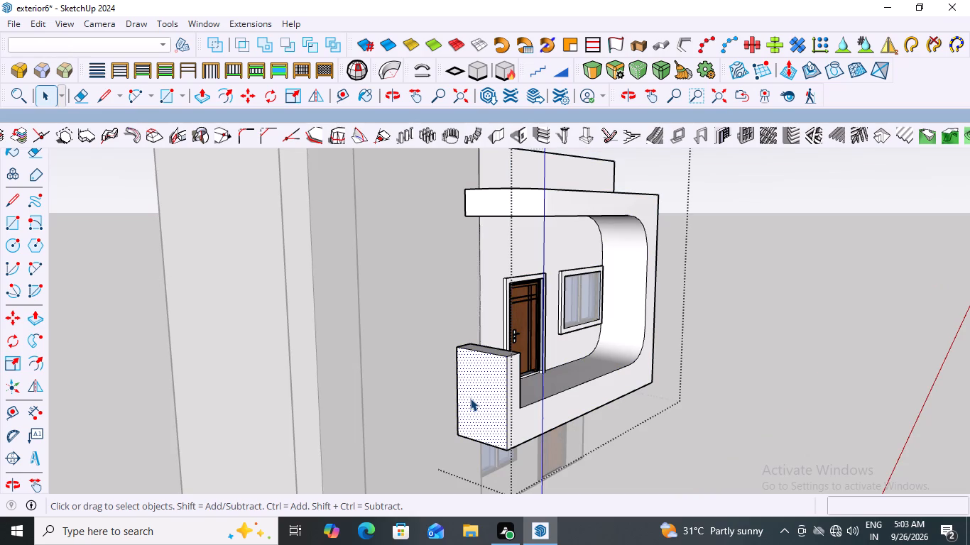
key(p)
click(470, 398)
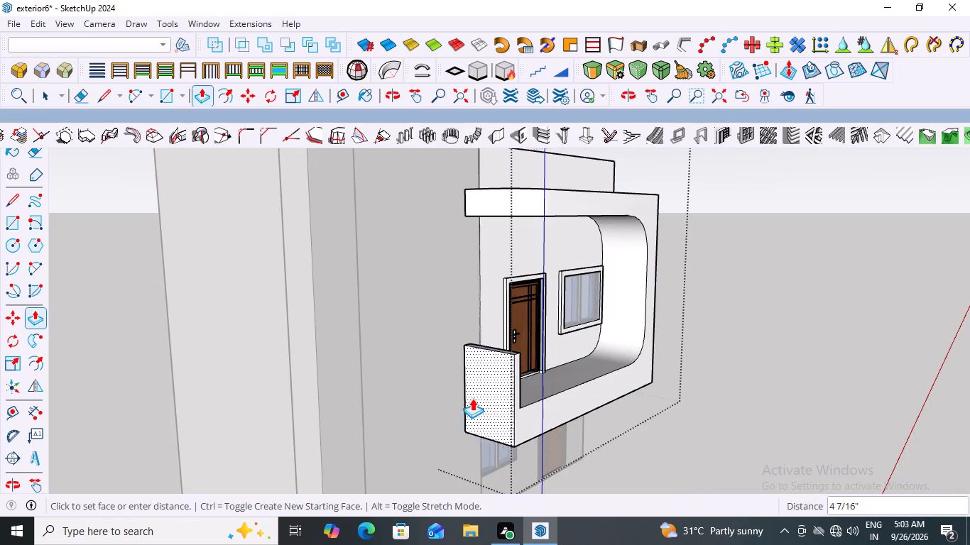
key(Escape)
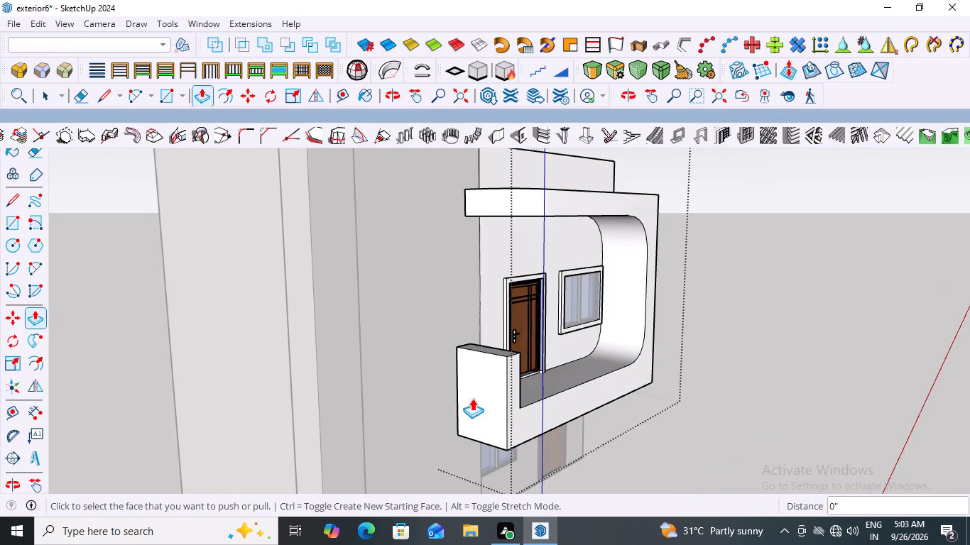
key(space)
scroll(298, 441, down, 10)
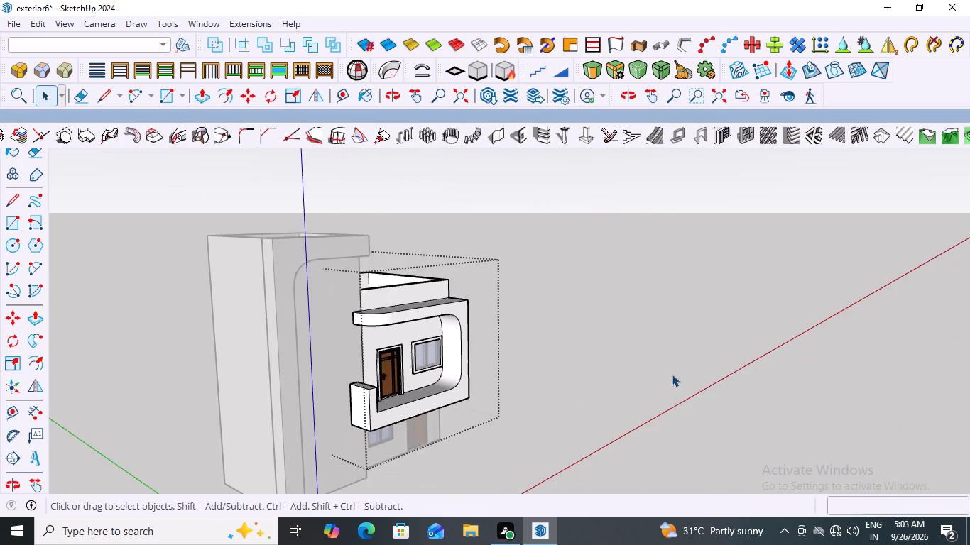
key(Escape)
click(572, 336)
Examine the house exterior from the front, above and below, focusing on the tall block's blank front wall beside the balcony.
middle_drag(435, 382, 211, 332)
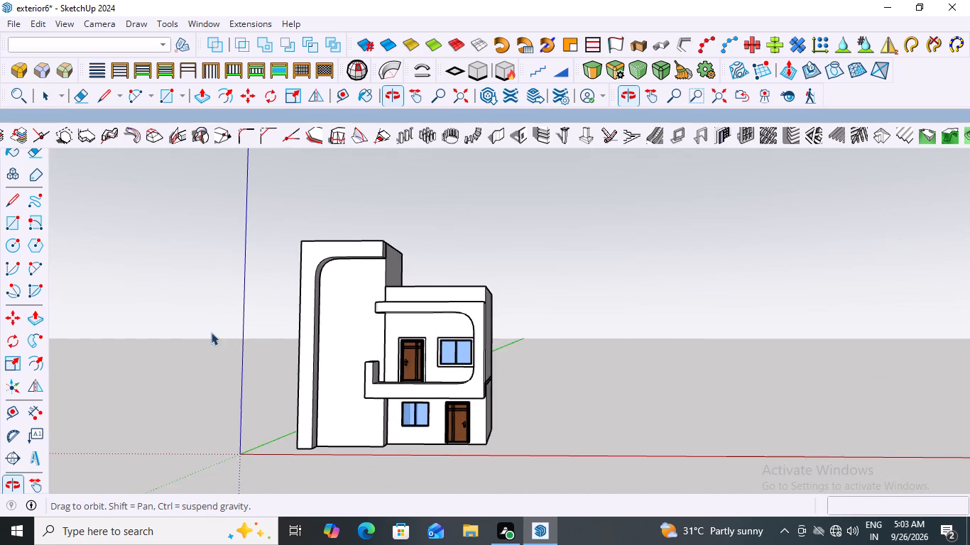
middle_drag(304, 330, 344, 406)
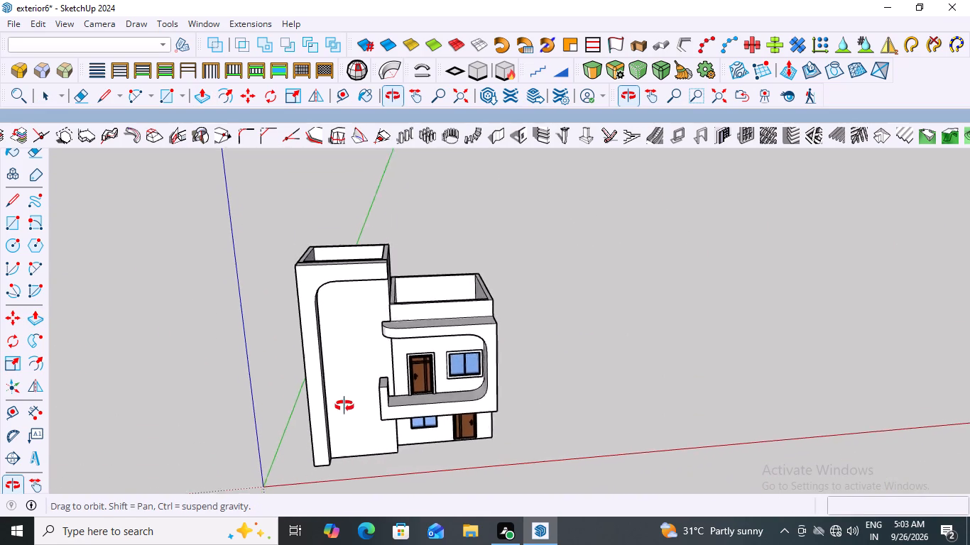
middle_drag(344, 406, 344, 341)
scroll(347, 268, up, 2)
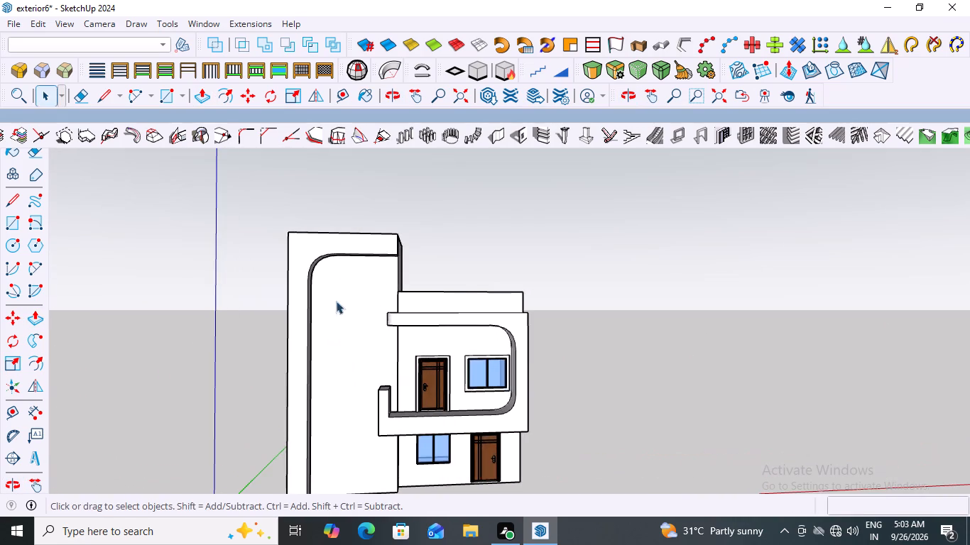
middle_drag(325, 329, 329, 289)
scroll(329, 289, down, 2)
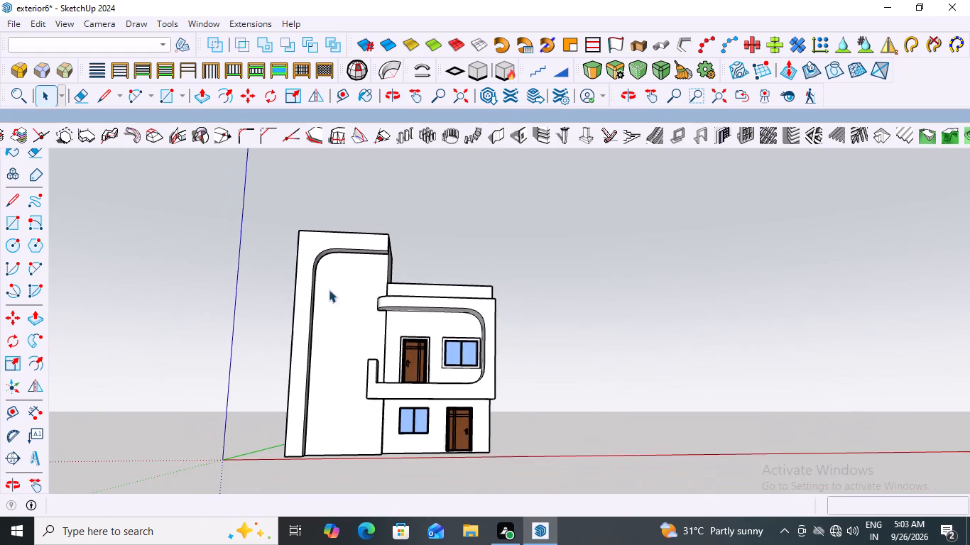
scroll(329, 290, down, 5)
middle_drag(361, 336, 371, 441)
scroll(363, 297, up, 2)
middle_drag(359, 282, 364, 248)
scroll(359, 282, up, 1)
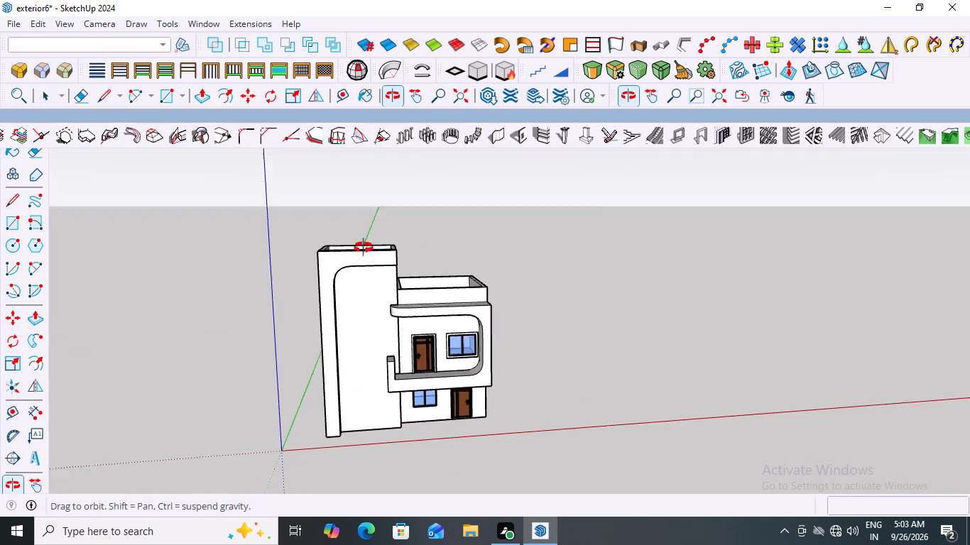
middle_drag(364, 248, 364, 220)
scroll(355, 270, up, 2)
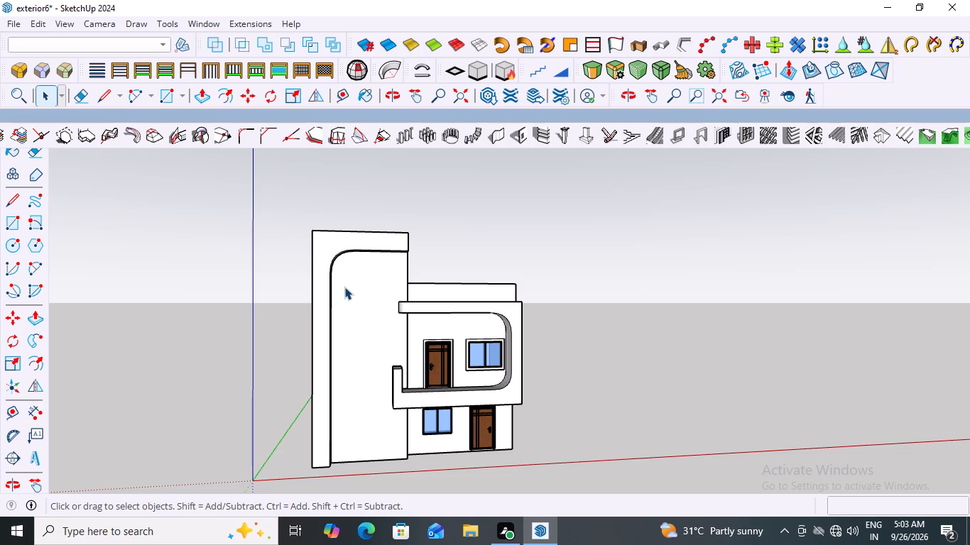
Draw a rectangle on the tall block's front wall, inside its rounded L-shaped border.
key(r)
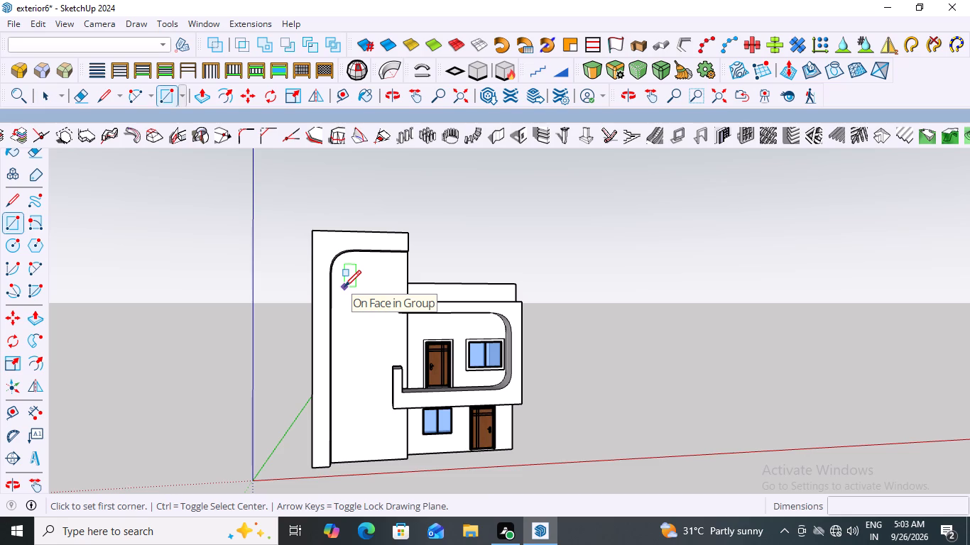
scroll(344, 287, up, 2)
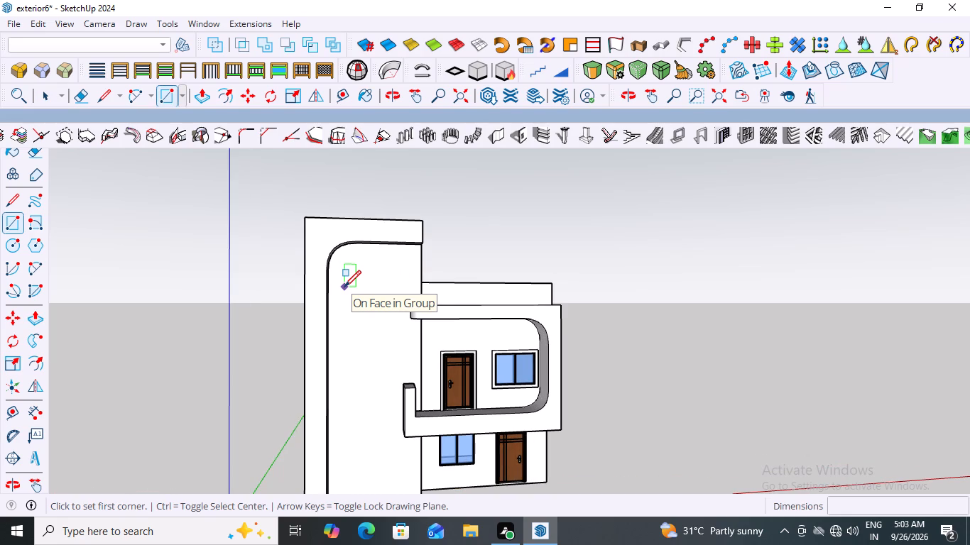
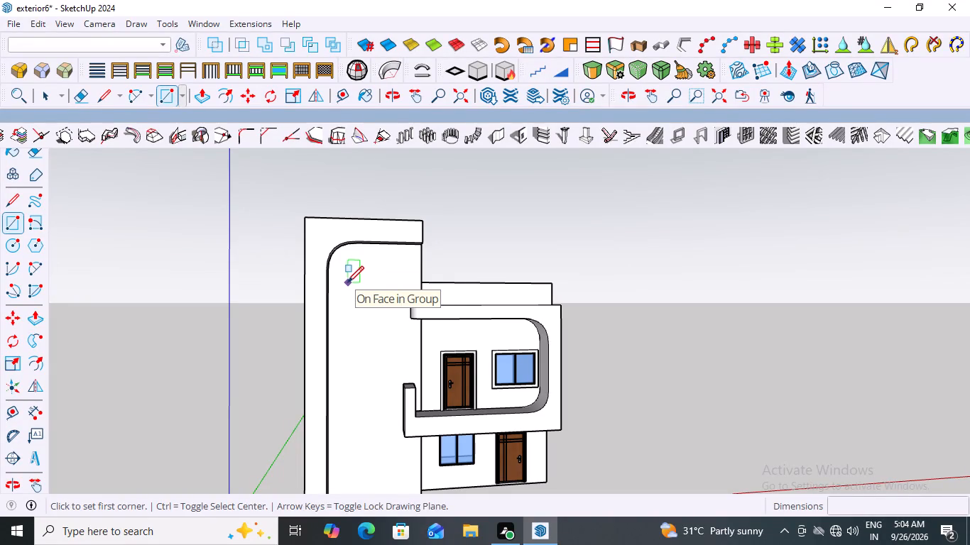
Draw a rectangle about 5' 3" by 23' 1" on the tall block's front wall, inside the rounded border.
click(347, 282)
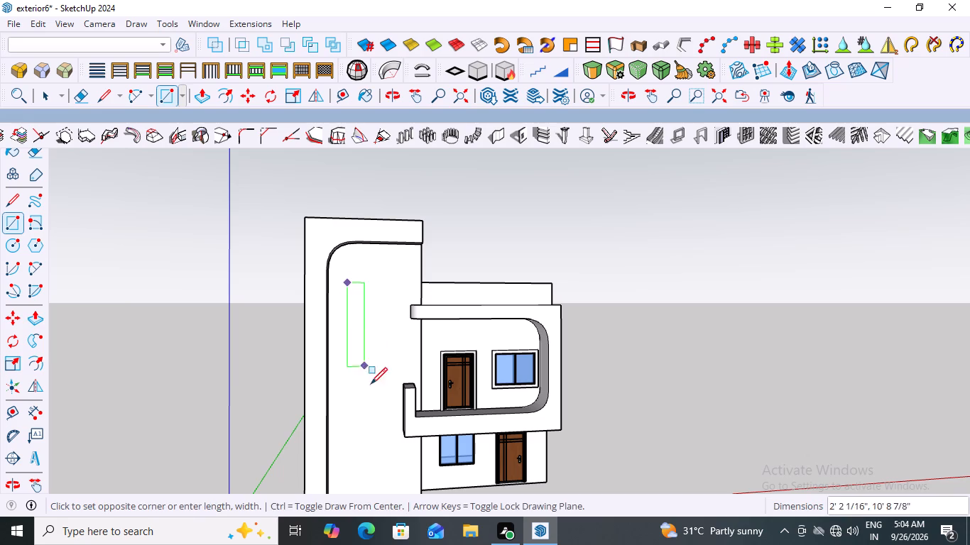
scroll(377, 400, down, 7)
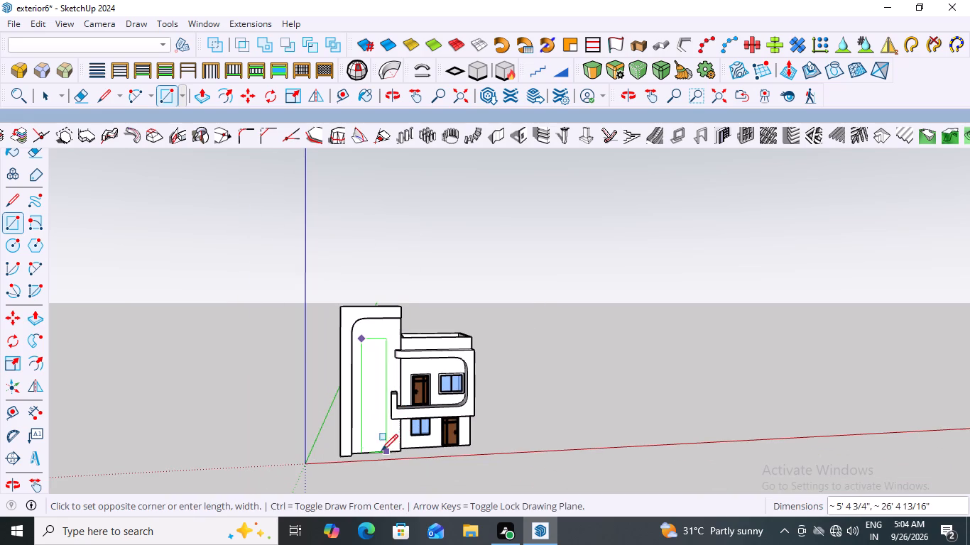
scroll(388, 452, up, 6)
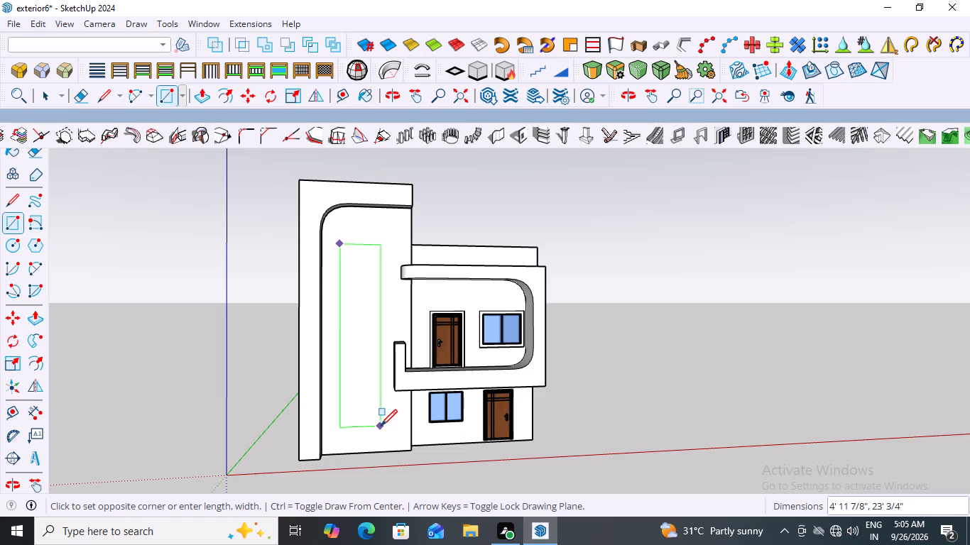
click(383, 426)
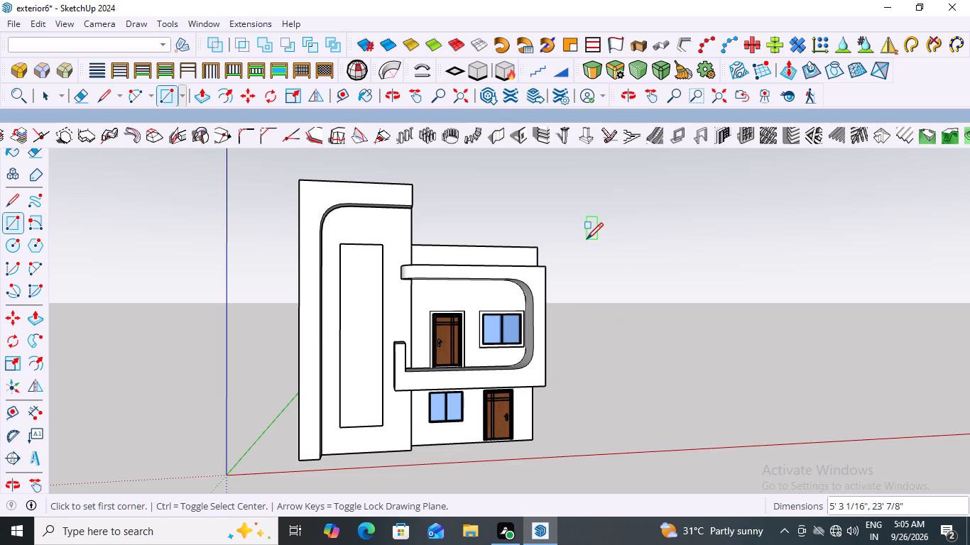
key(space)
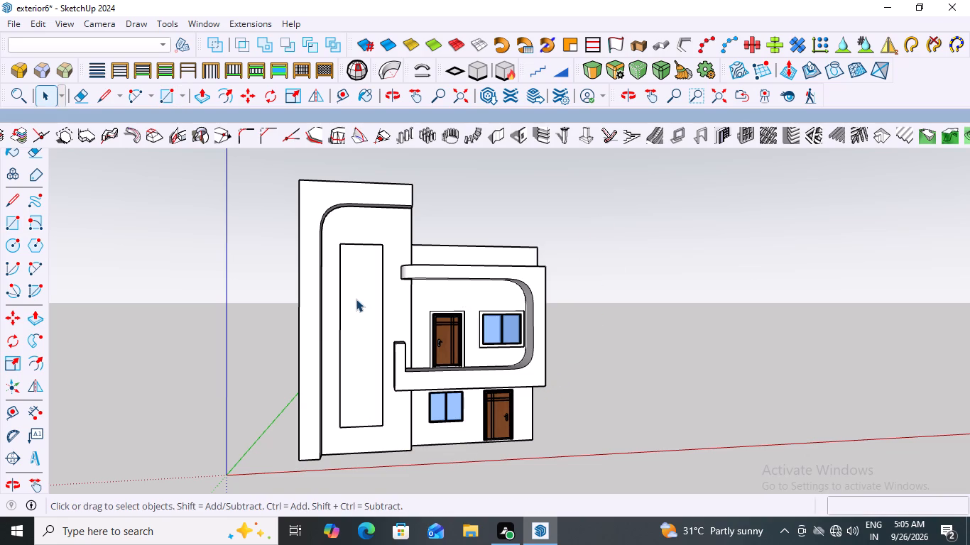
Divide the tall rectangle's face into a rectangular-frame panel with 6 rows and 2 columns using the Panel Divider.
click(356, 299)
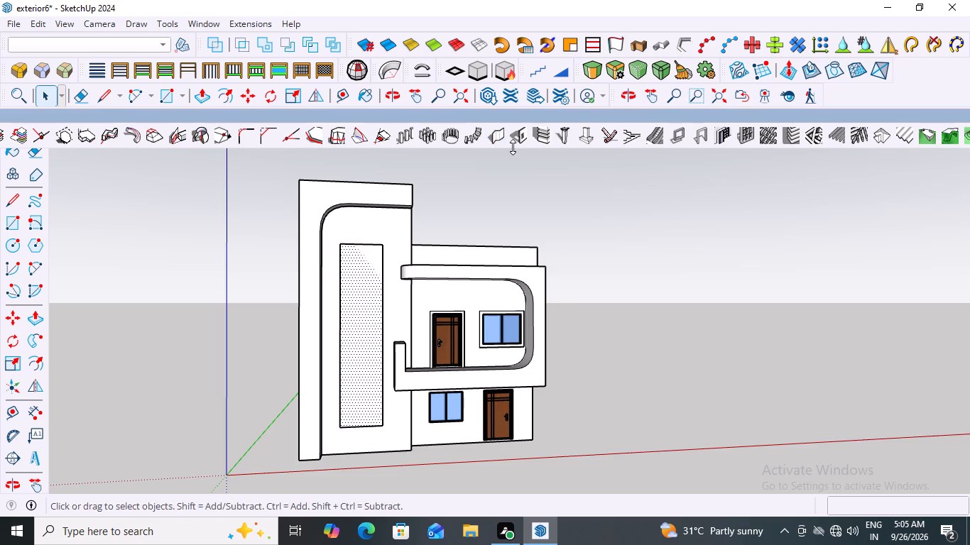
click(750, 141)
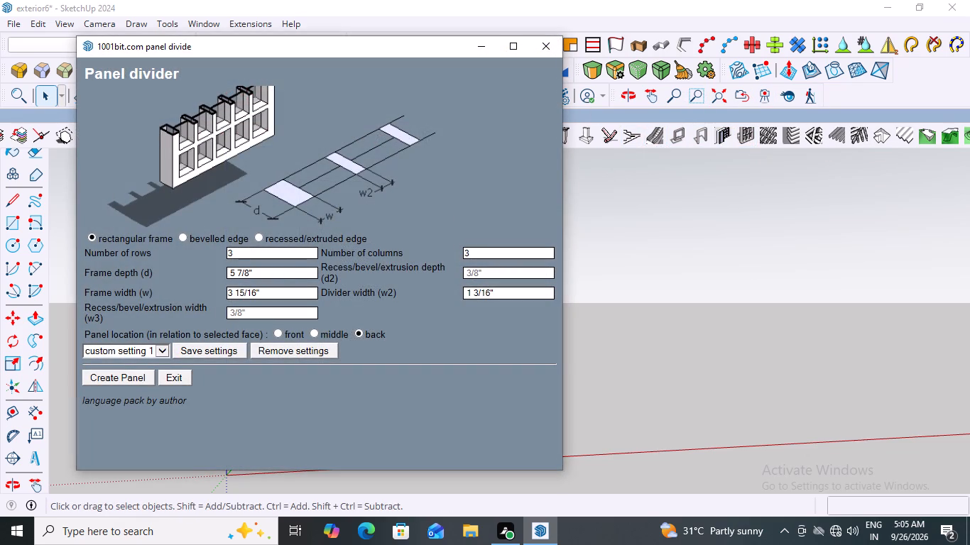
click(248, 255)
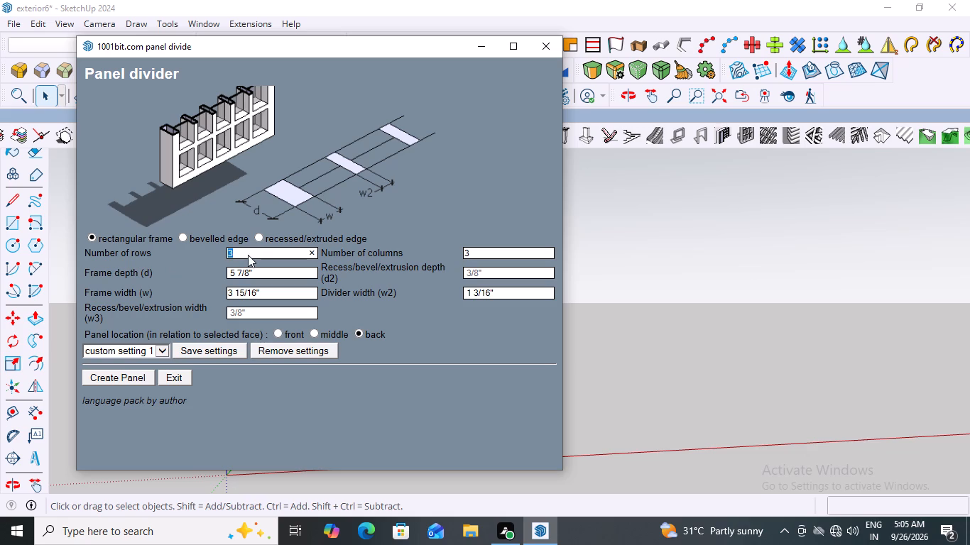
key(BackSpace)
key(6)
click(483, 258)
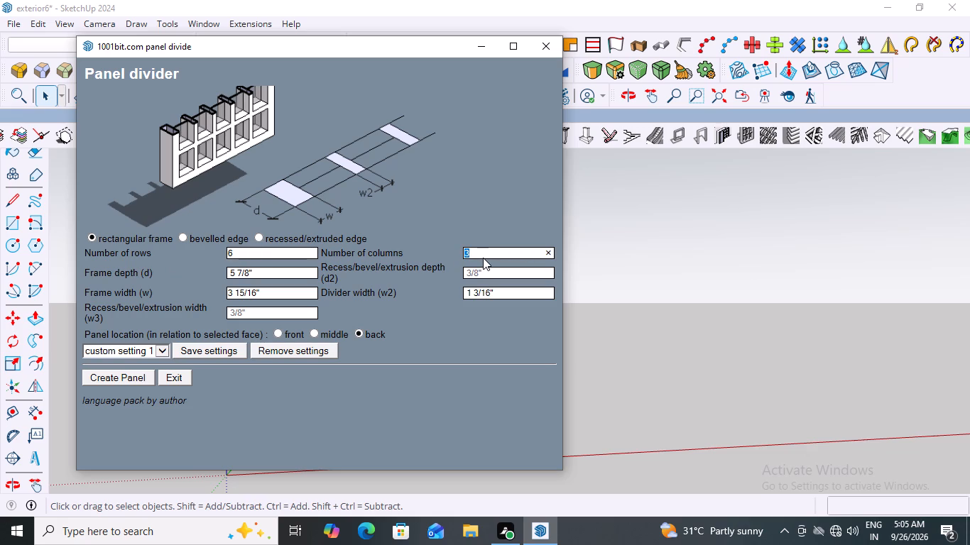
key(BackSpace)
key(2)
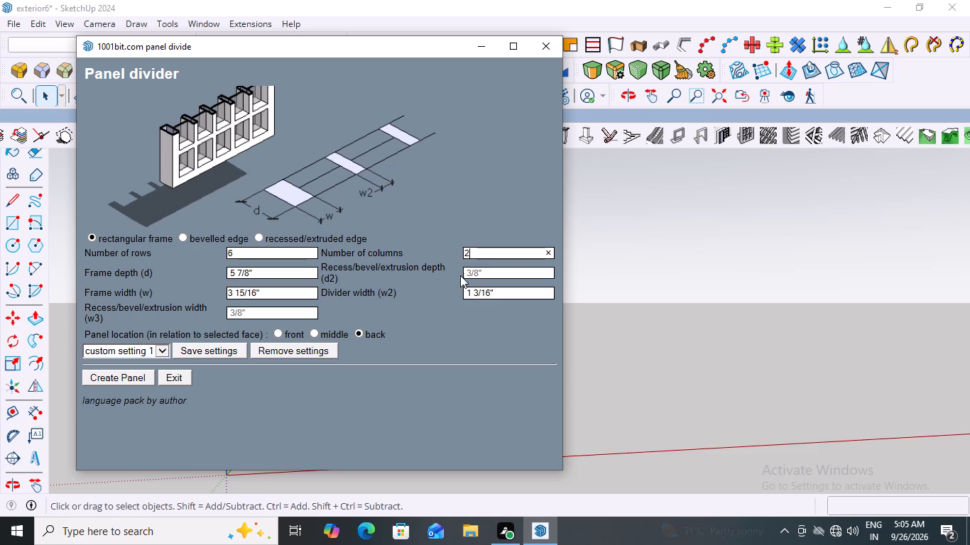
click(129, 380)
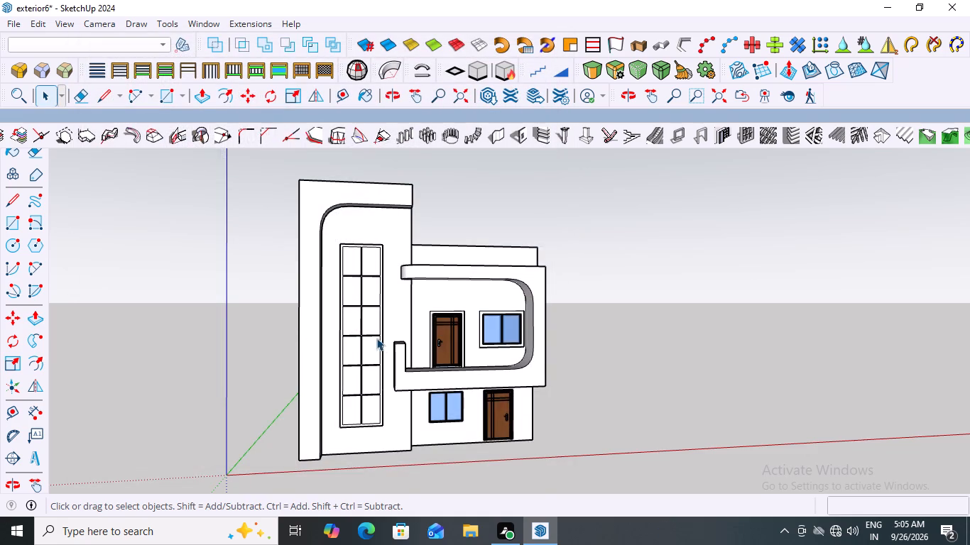
Examine the panel grid on the tall block's front wall from the front, from above and up close.
scroll(380, 339, up, 5)
scroll(399, 326, down, 7)
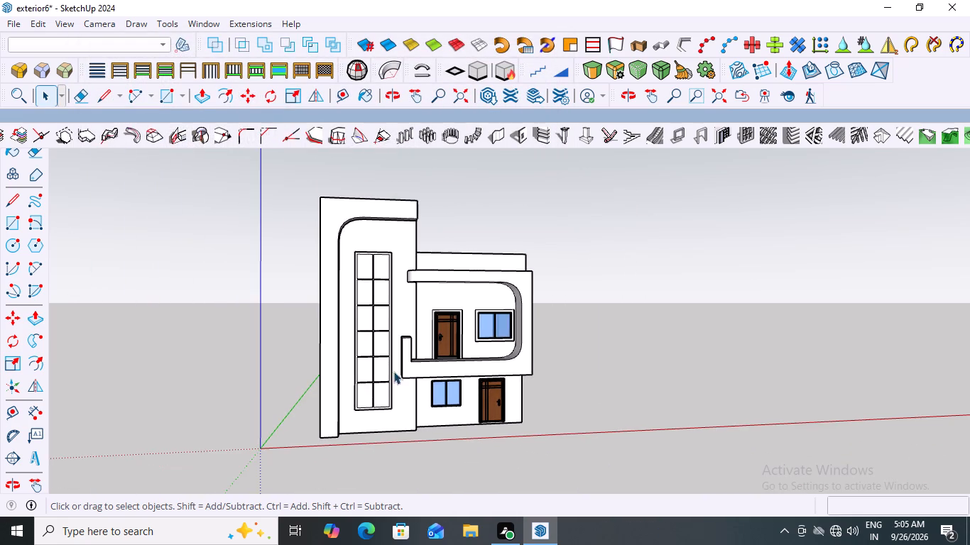
middle_drag(290, 382, 222, 422)
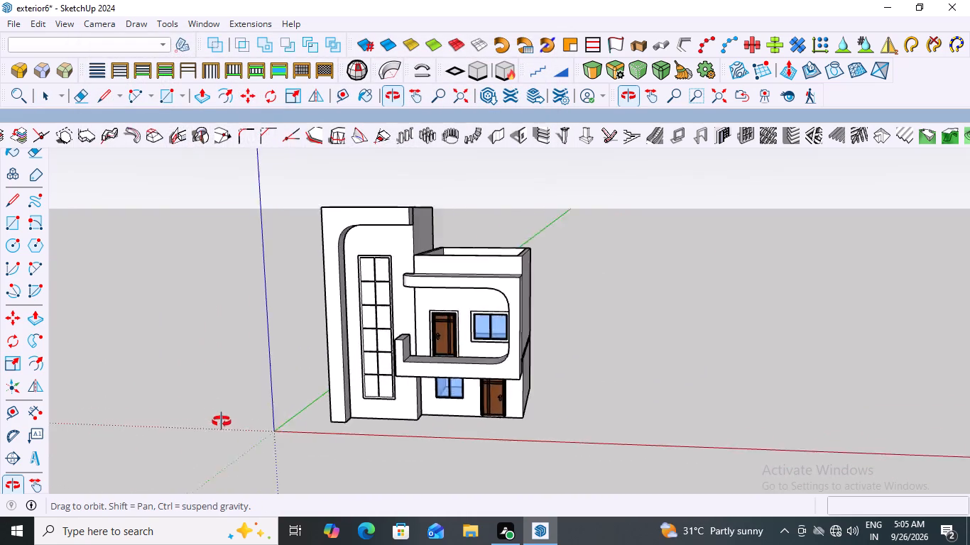
middle_drag(222, 422, 276, 401)
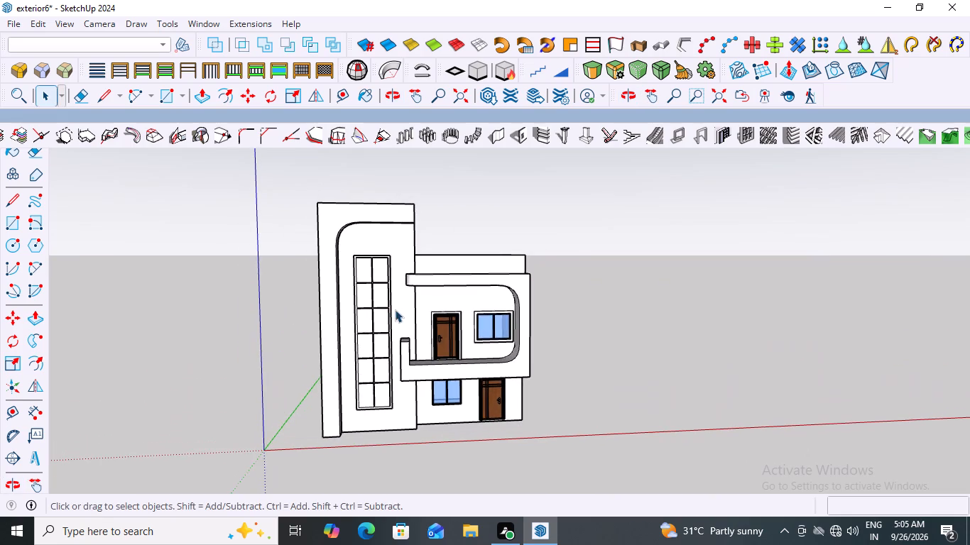
scroll(395, 309, up, 9)
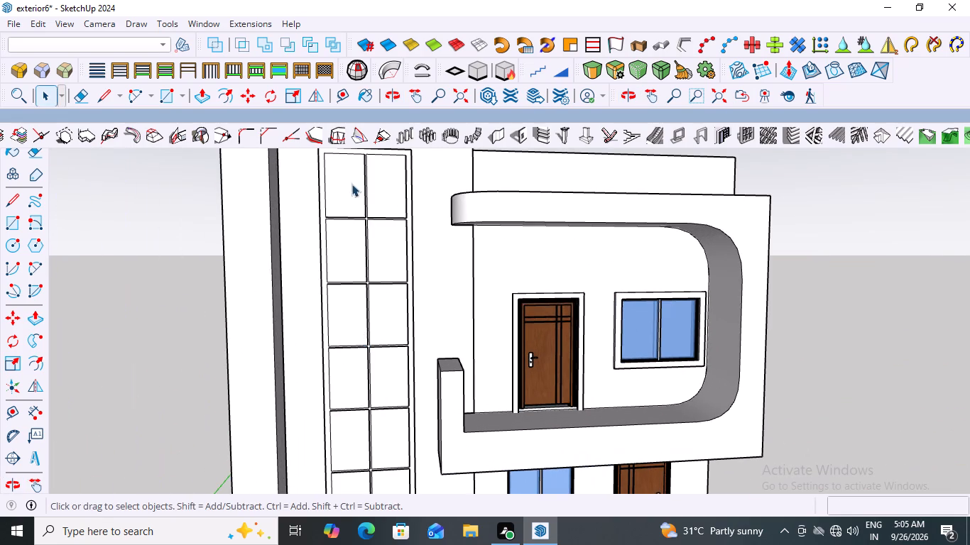
scroll(398, 343, down, 6)
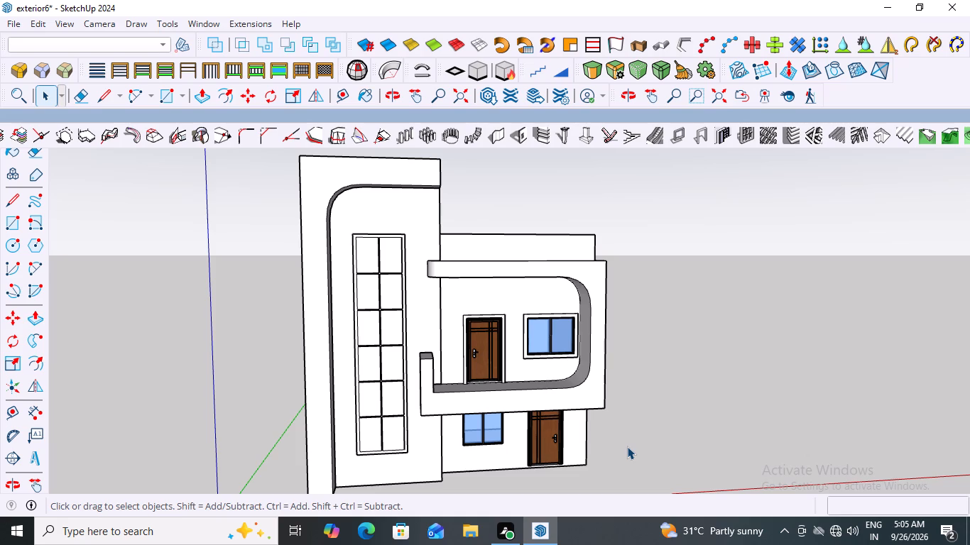
scroll(419, 248, up, 3)
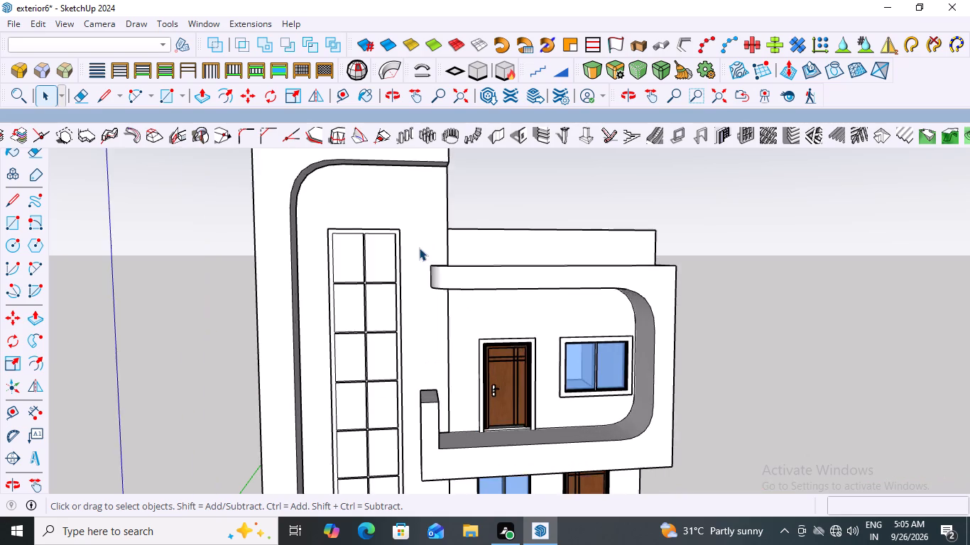
scroll(419, 248, up, 3)
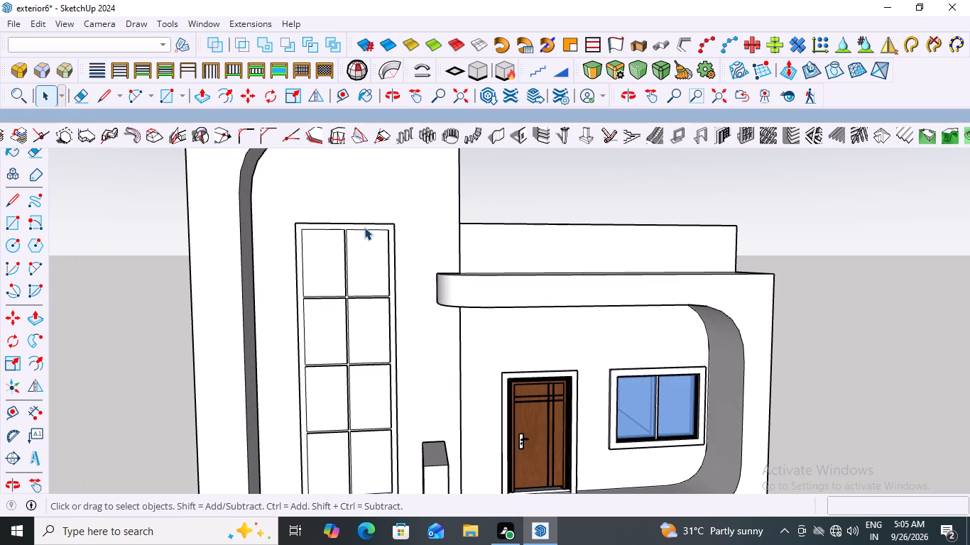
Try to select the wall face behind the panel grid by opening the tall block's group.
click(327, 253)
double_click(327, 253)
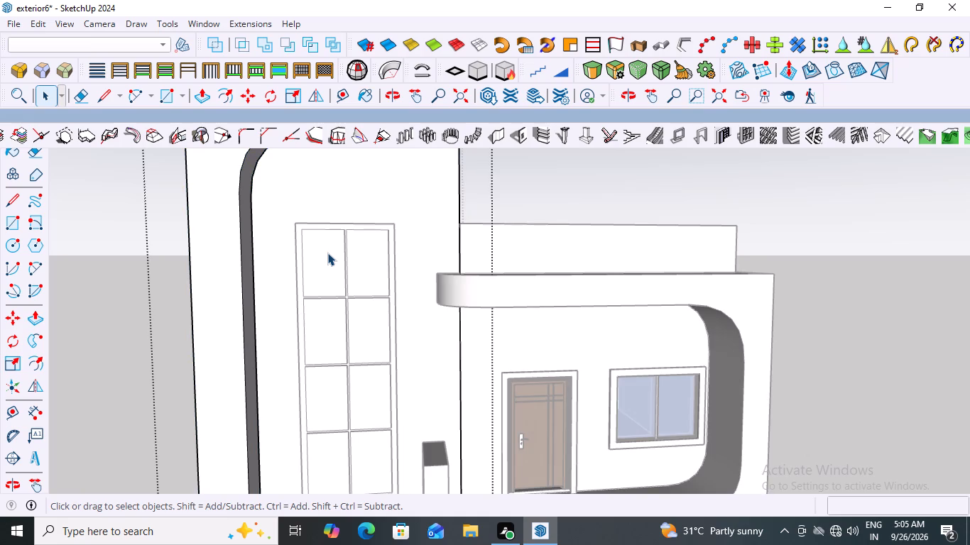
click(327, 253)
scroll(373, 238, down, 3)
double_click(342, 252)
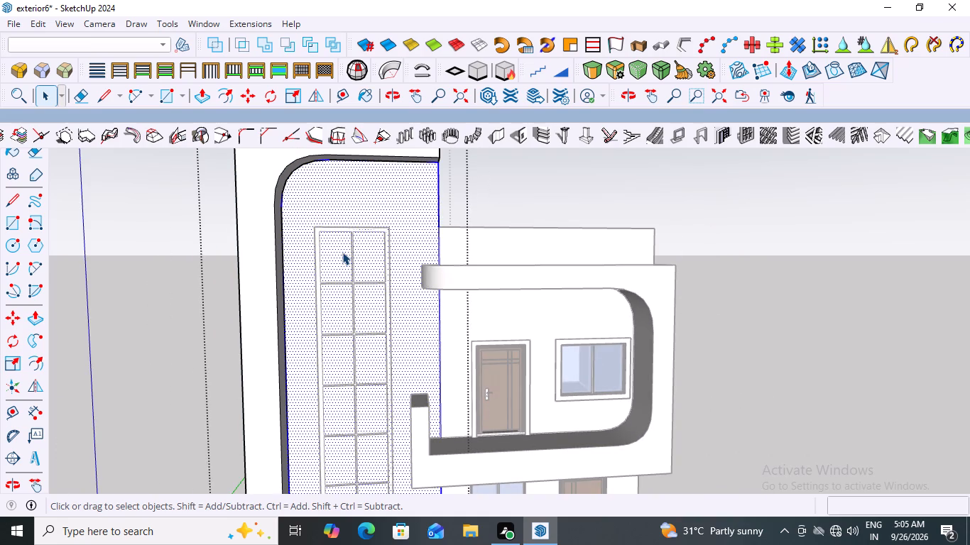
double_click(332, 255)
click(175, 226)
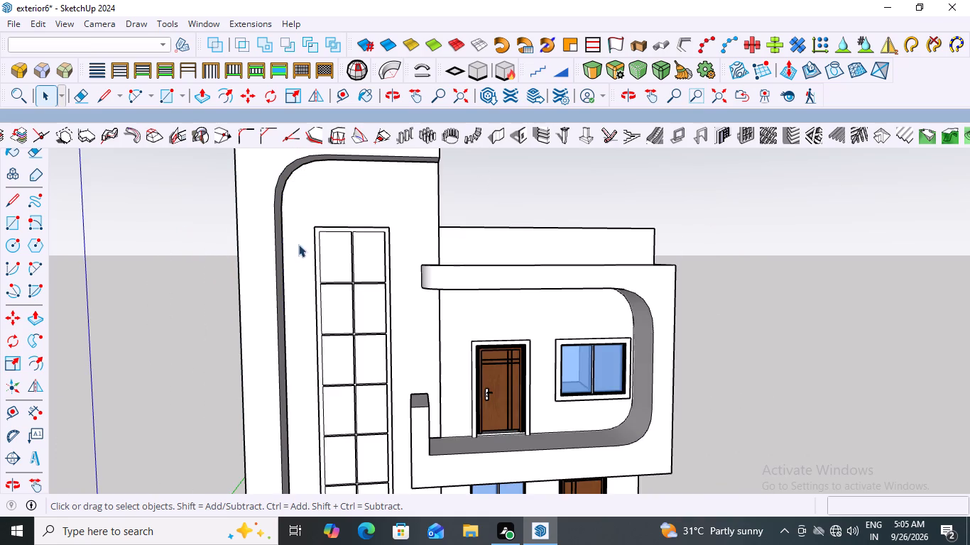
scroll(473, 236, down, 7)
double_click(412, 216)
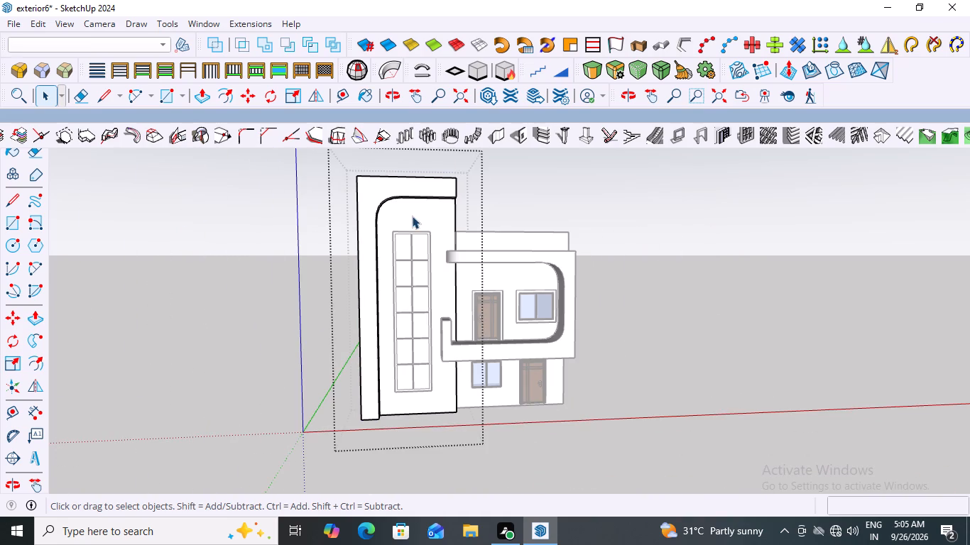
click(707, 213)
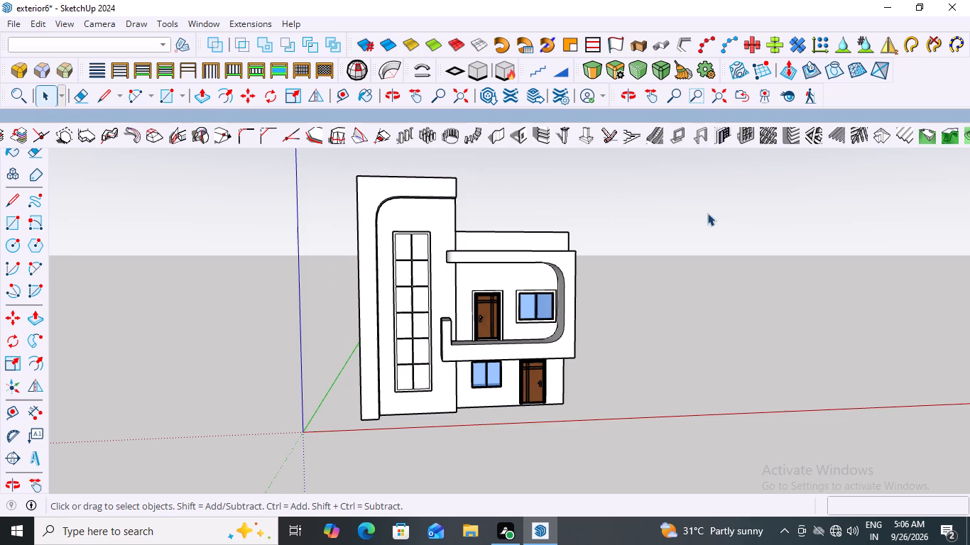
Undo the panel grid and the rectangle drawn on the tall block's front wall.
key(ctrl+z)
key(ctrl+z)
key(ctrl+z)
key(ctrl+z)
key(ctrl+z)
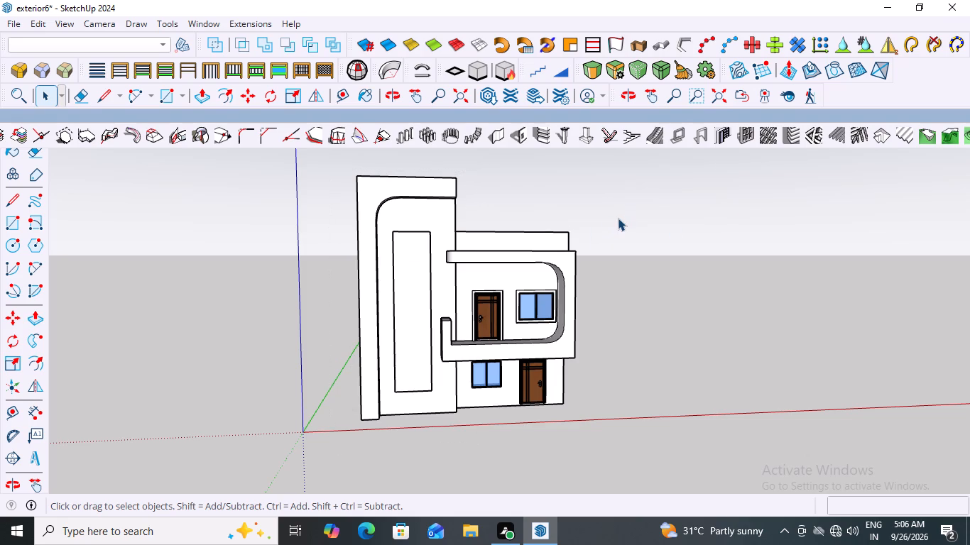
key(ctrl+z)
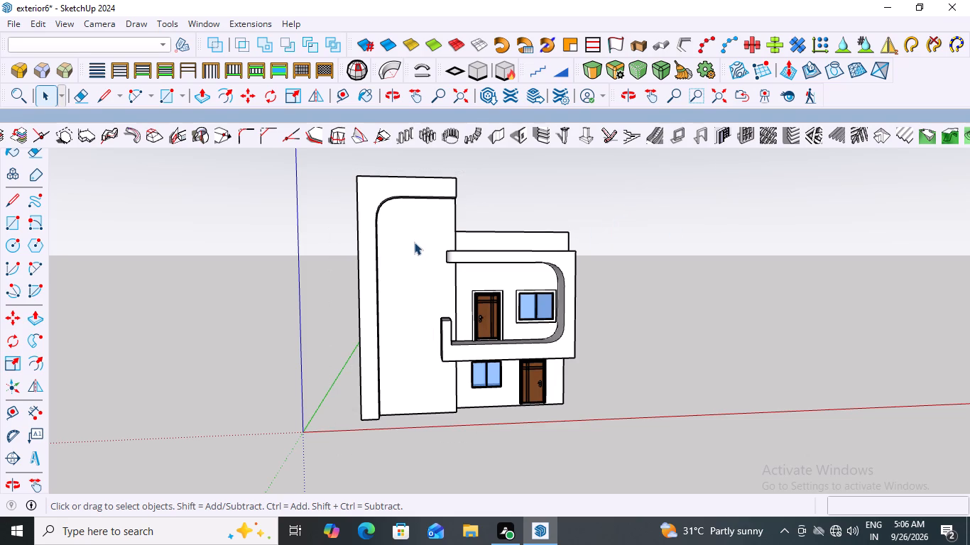
Inside the tall block's group, draw a rectangle about 6' 6" by 23' 2" on the front wall within the rounded border.
double_click(414, 242)
scroll(414, 242, up, 3)
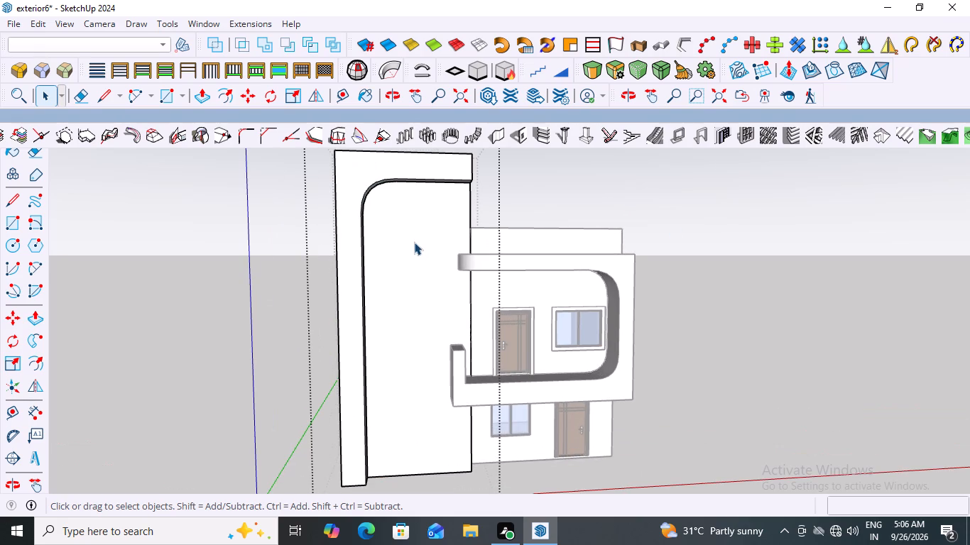
key(r)
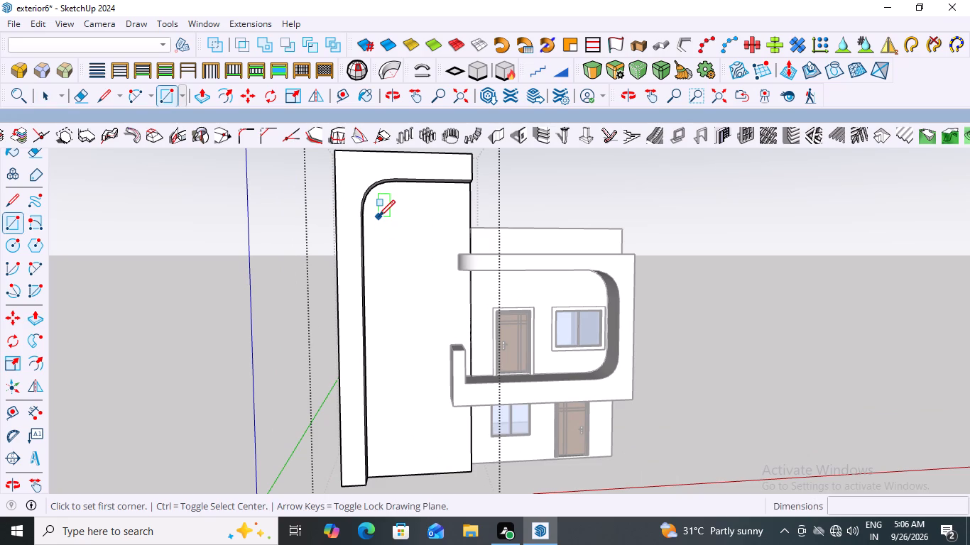
click(378, 216)
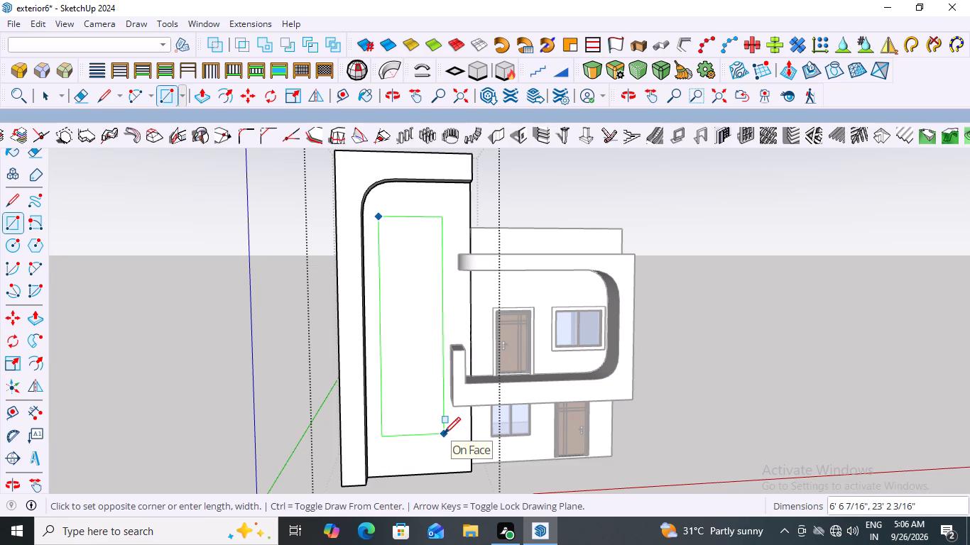
click(444, 434)
key(Escape)
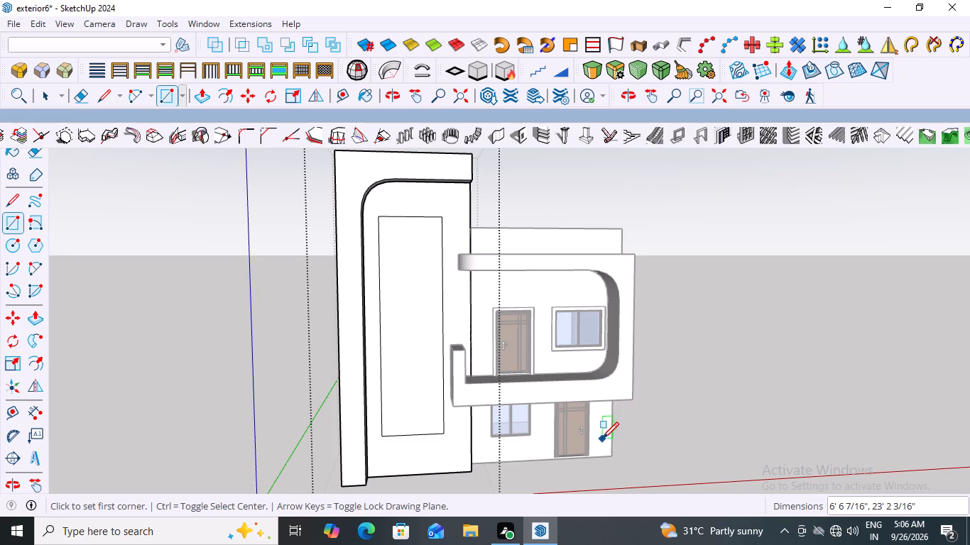
click(403, 326)
key(Escape)
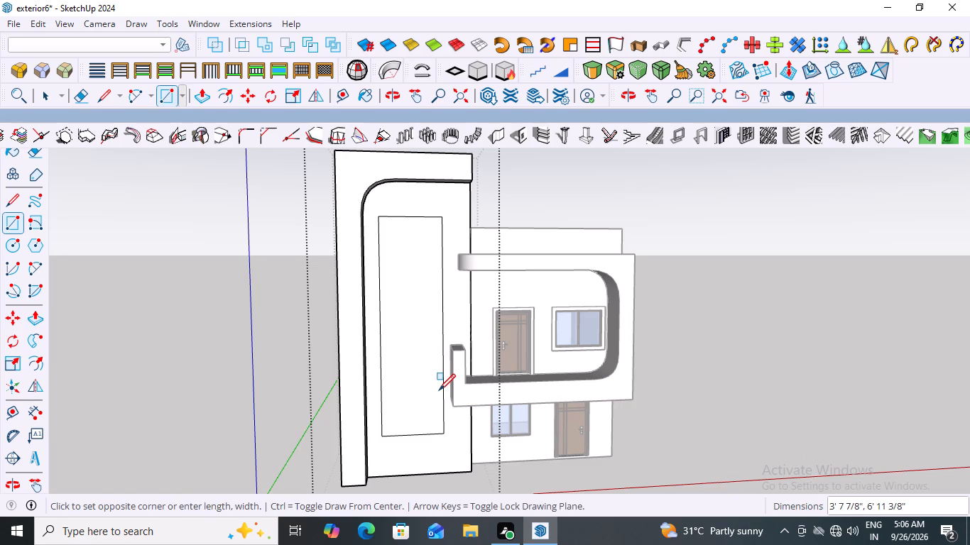
Turn the rectangle on the tall block's front wall into a rectangular-frame panel with 6 rows and 2 columns, located at the back of the face.
key(space)
click(409, 356)
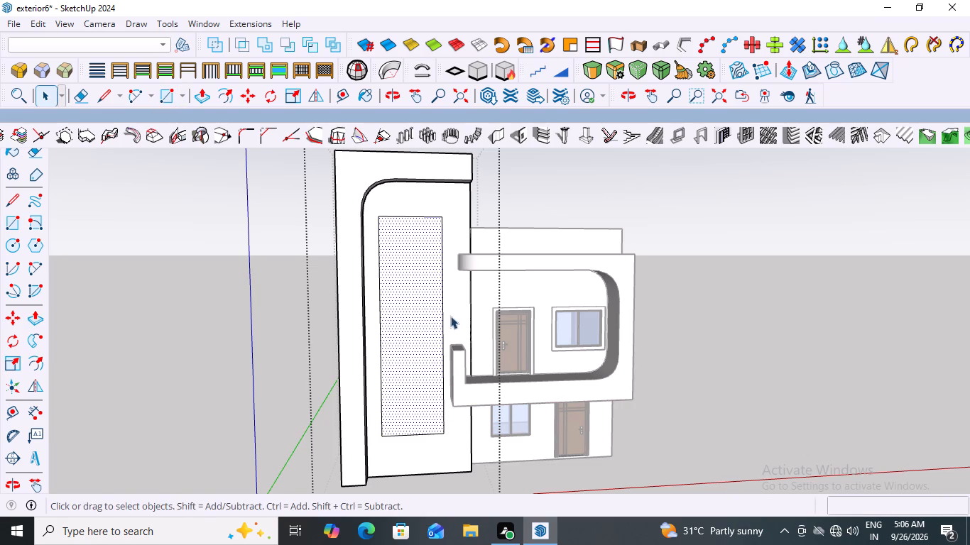
click(743, 133)
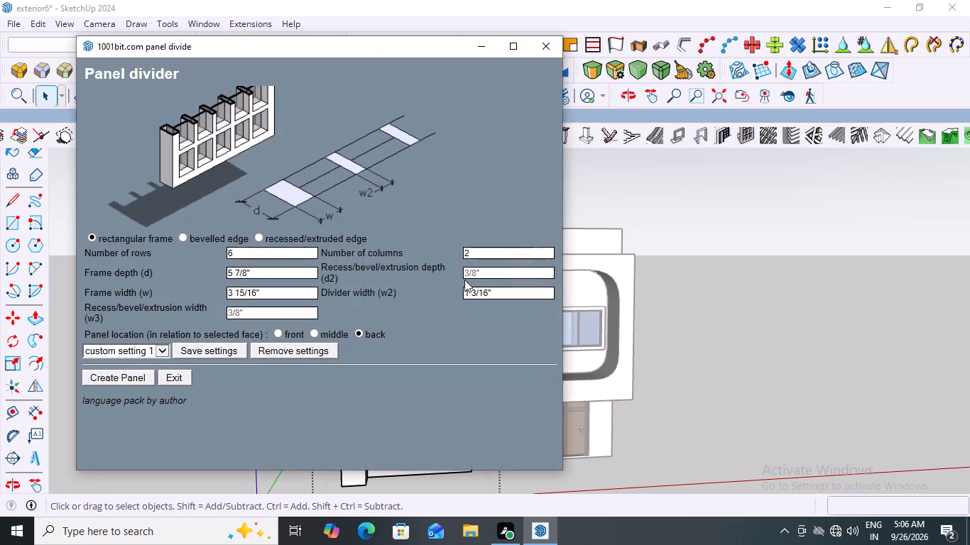
click(126, 378)
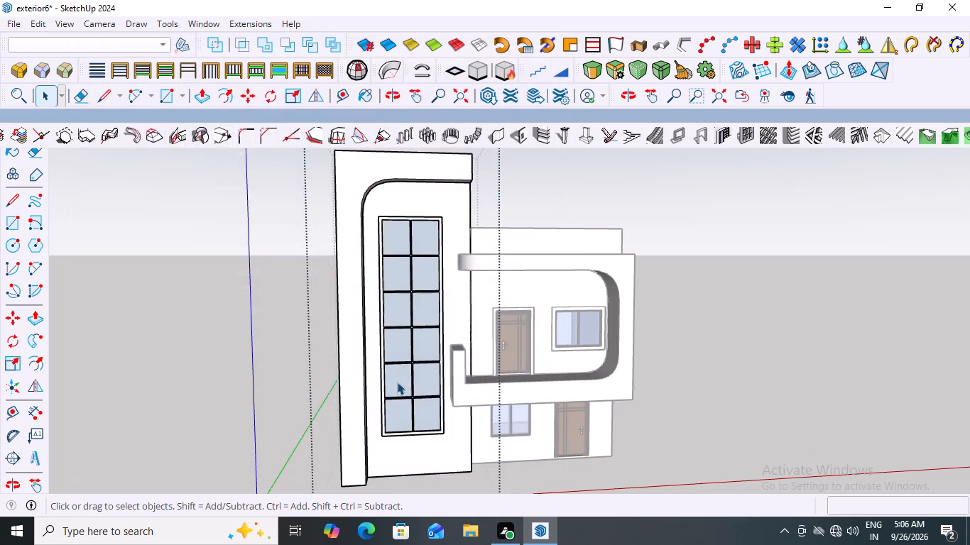
Examine the new gridded window panel on the tall block, both up close and against the whole house front.
scroll(415, 373, up, 3)
scroll(415, 373, down, 10)
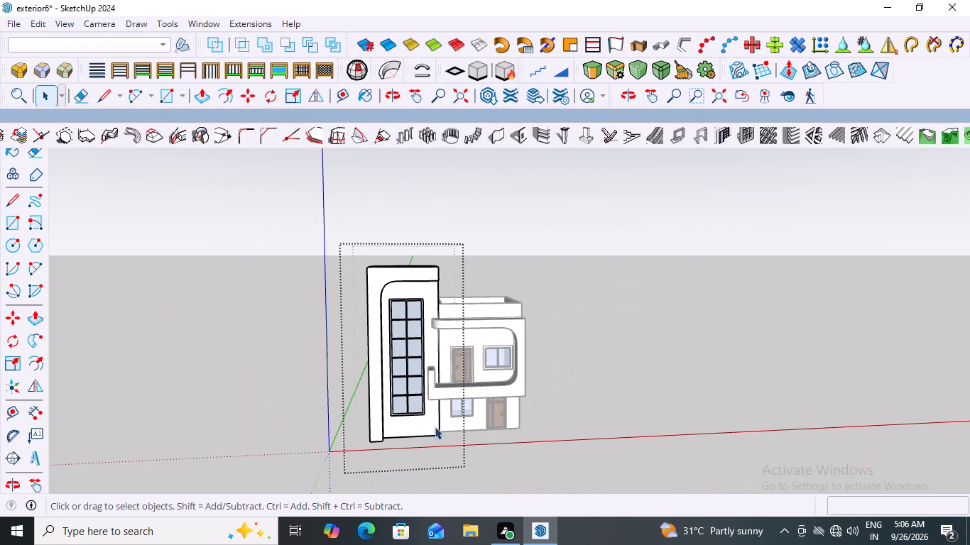
scroll(411, 334, up, 11)
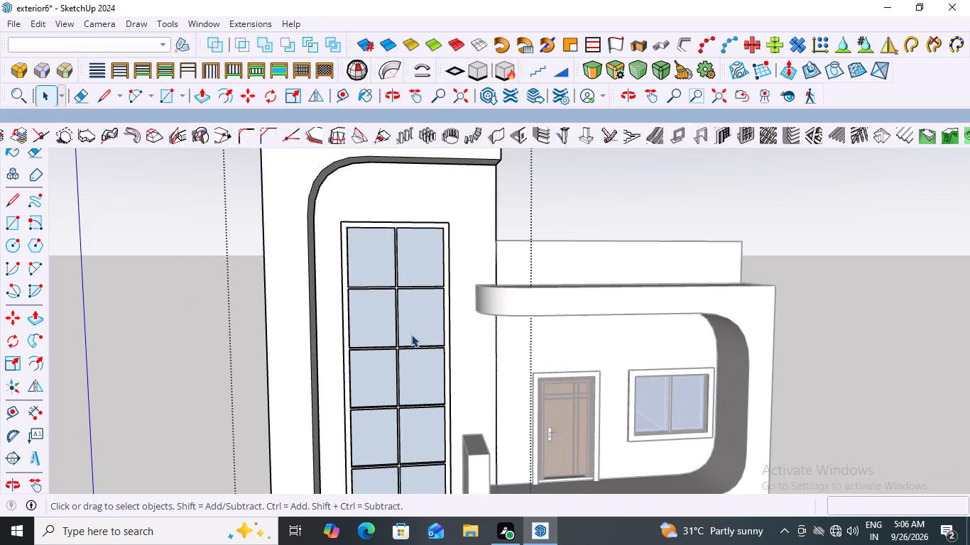
scroll(446, 303, down, 10)
scroll(412, 425, up, 3)
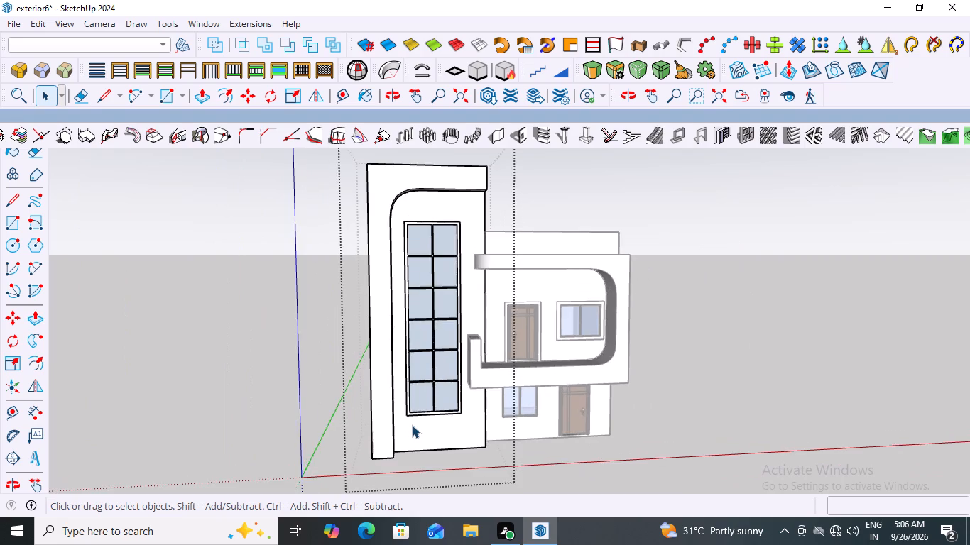
scroll(413, 422, up, 2)
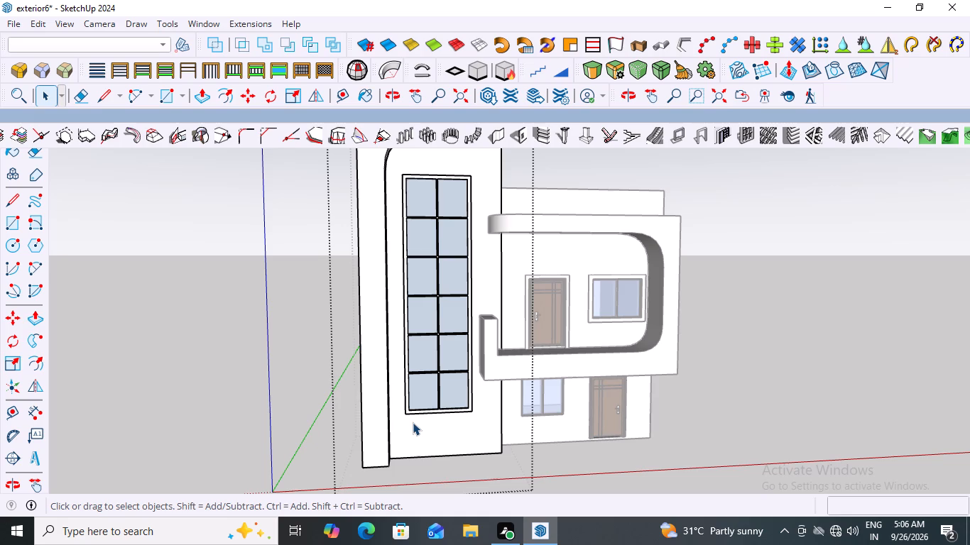
Measure the gap between the window panel's side edge and the vertical leg of the rounded border.
key(t)
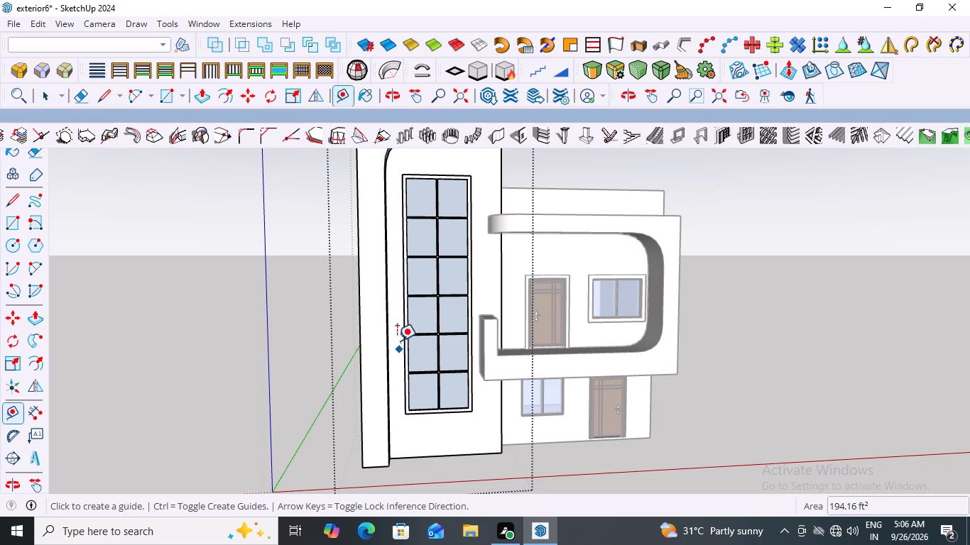
click(403, 312)
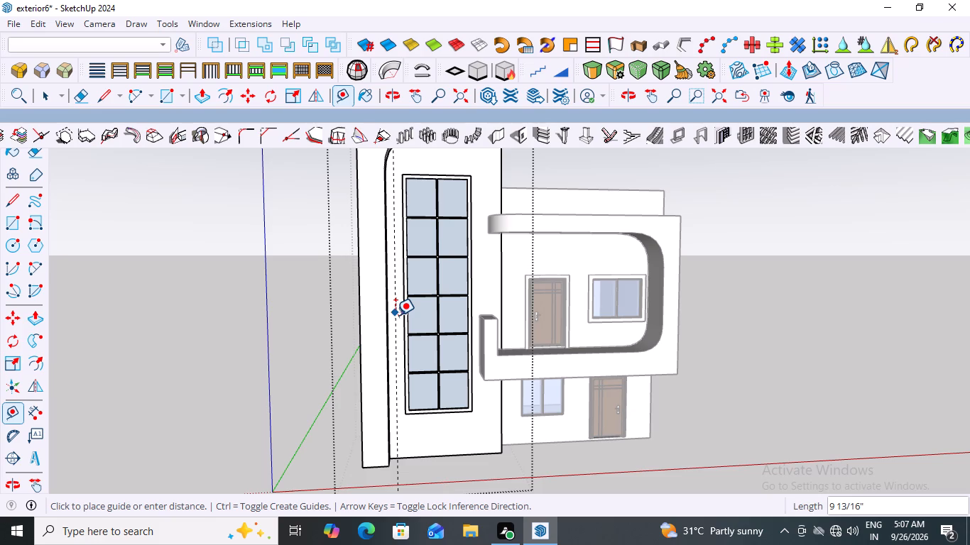
scroll(396, 315, up, 2)
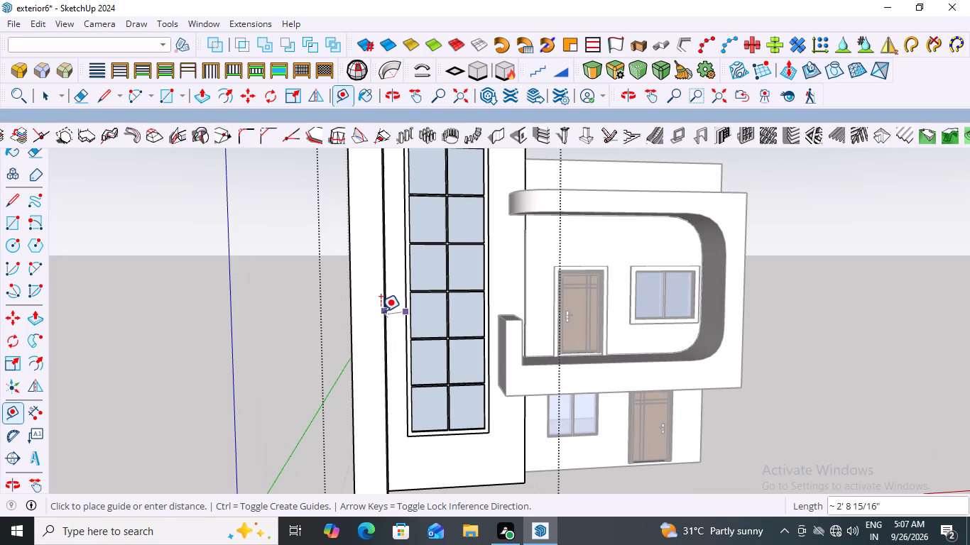